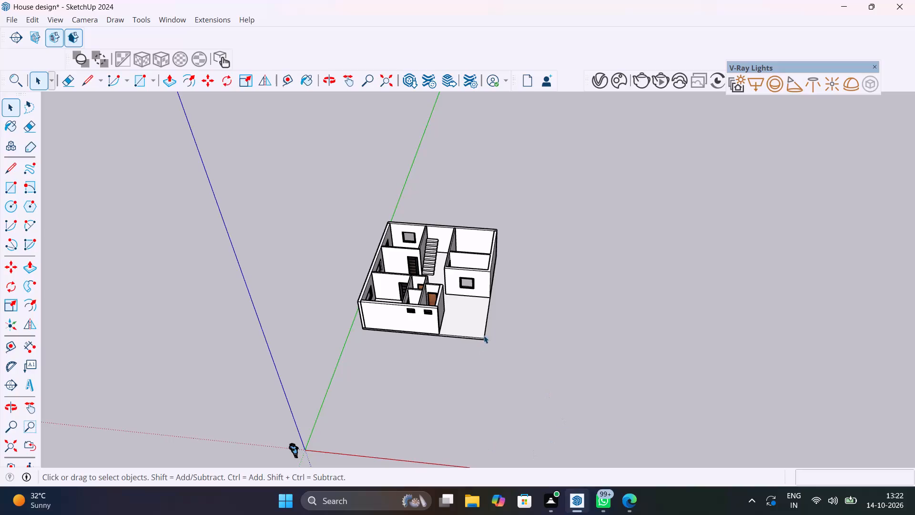
Place a guide line parallel to the green axis, about 65' from it, on the open-porch side of the house.
scroll(486, 250, "up", 8)
scroll(538, 288, "down", 8)
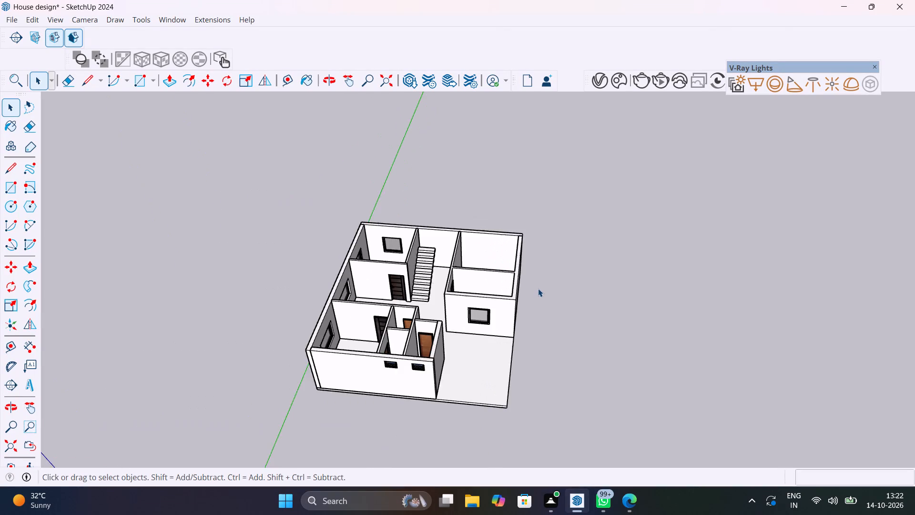
middle_click_drag(530, 285, 523, 312, "shift")
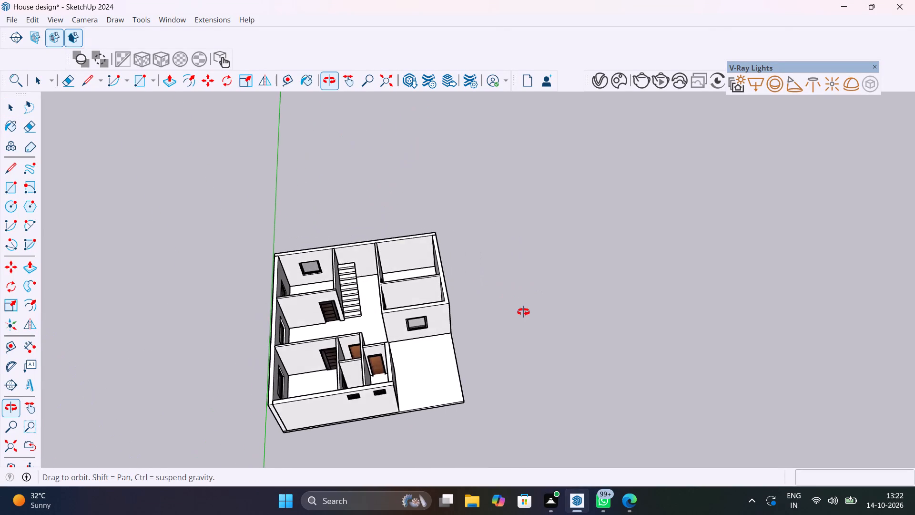
middle_click_drag(523, 312, 483, 272, "shift")
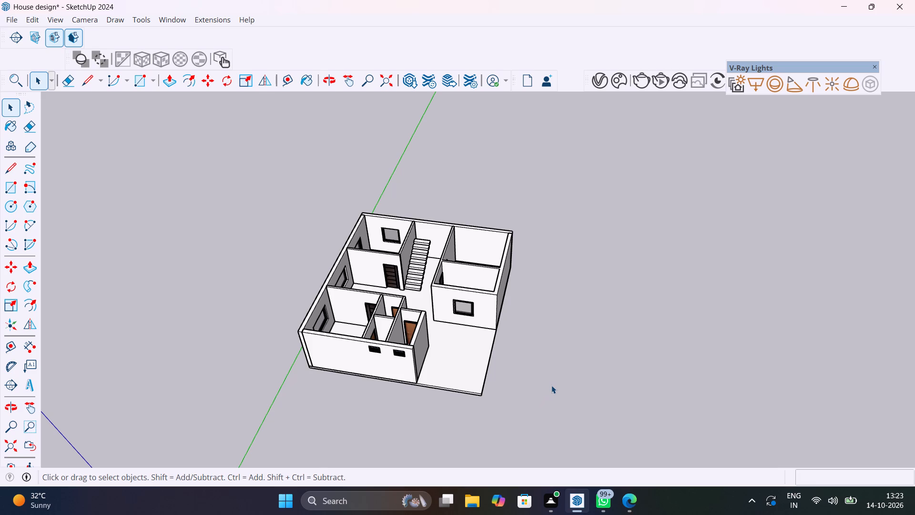
scroll(551, 385, "down", 14)
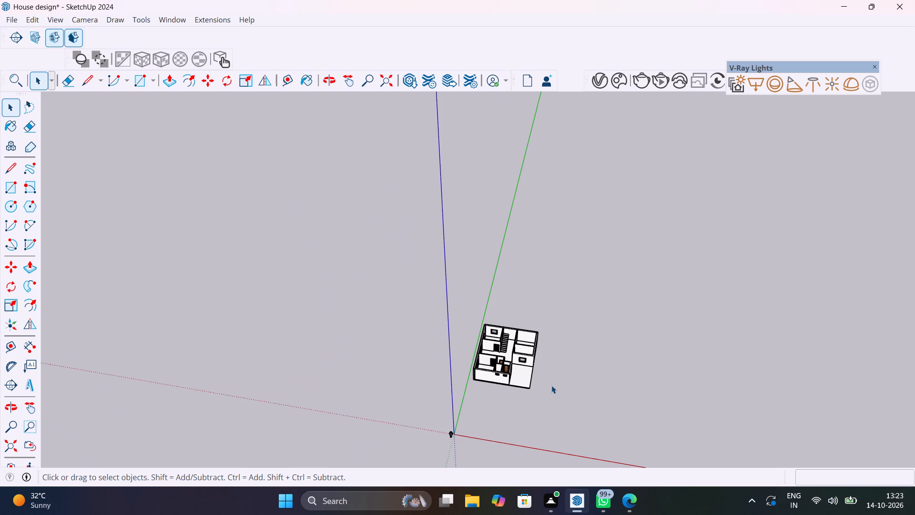
middle_click_drag(531, 371, 485, 266, "shift")
scroll(569, 305, "up", 5)
middle_click_drag(580, 334, 620, 370)
key("t")
left_click(482, 263)
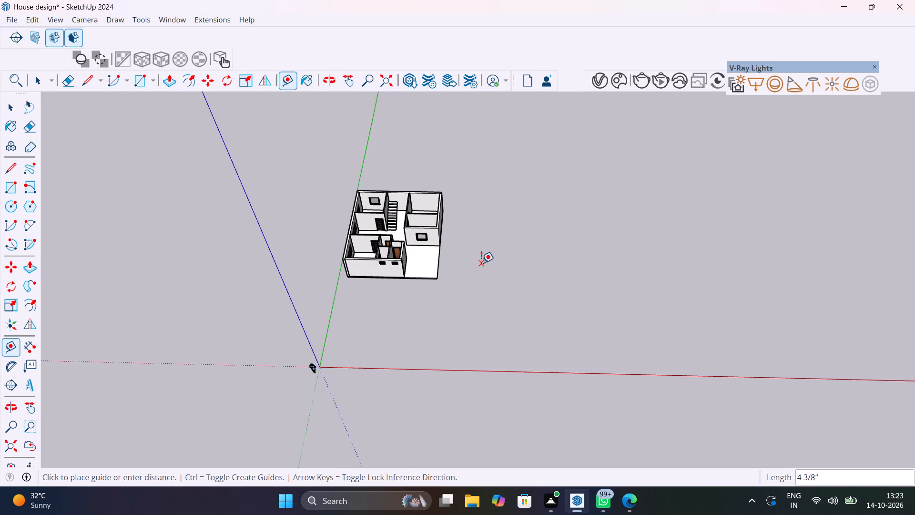
key("Escape")
left_click(333, 313)
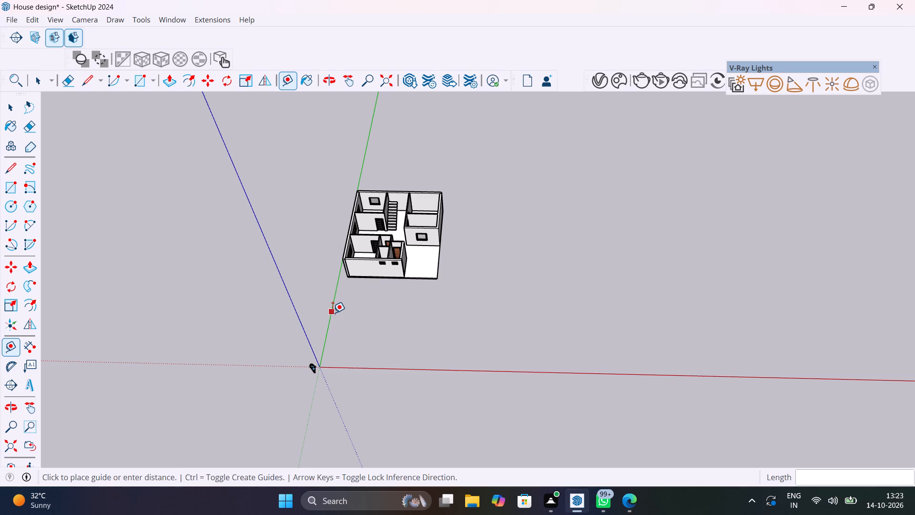
left_click(513, 316)
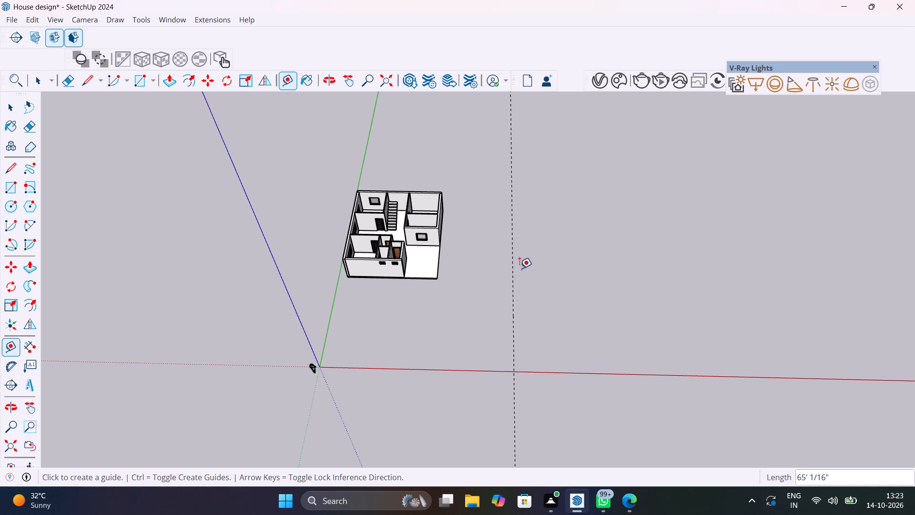
key("space")
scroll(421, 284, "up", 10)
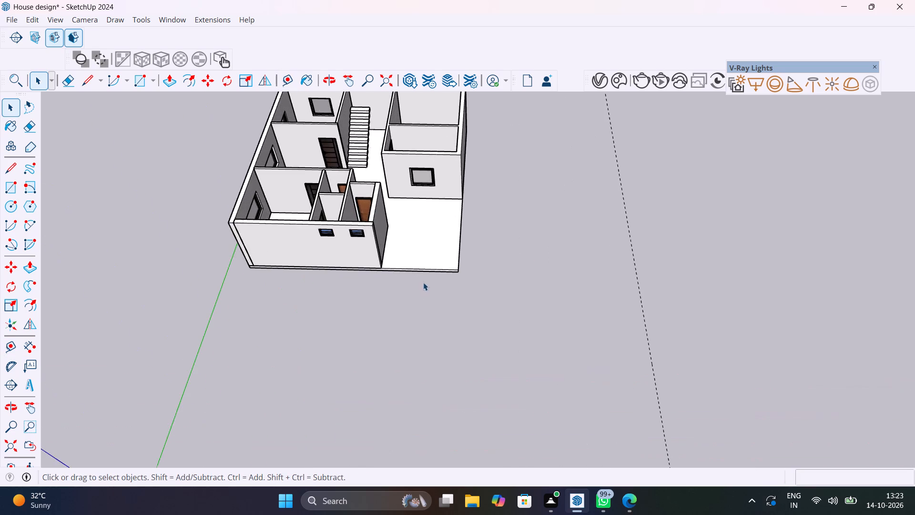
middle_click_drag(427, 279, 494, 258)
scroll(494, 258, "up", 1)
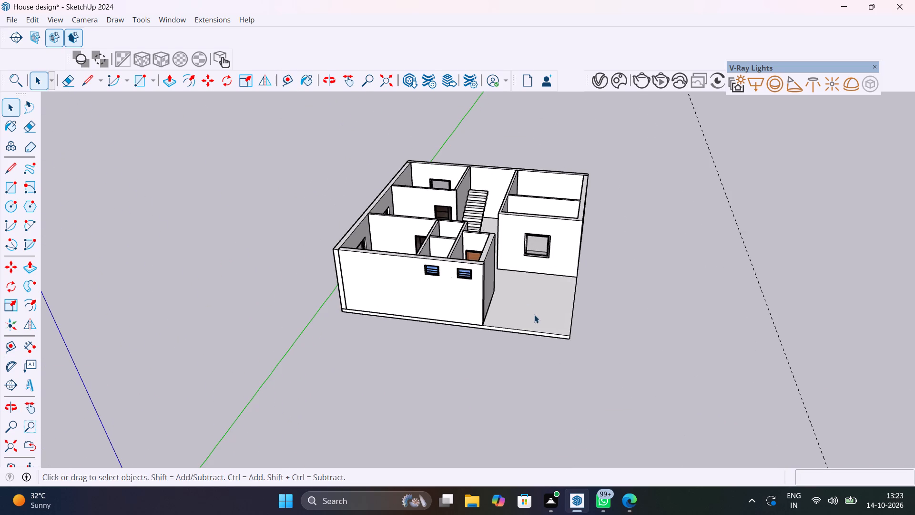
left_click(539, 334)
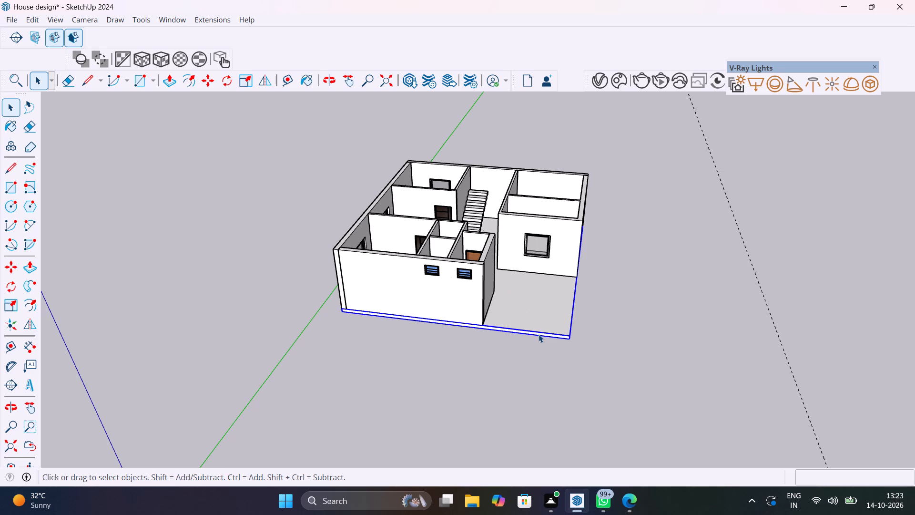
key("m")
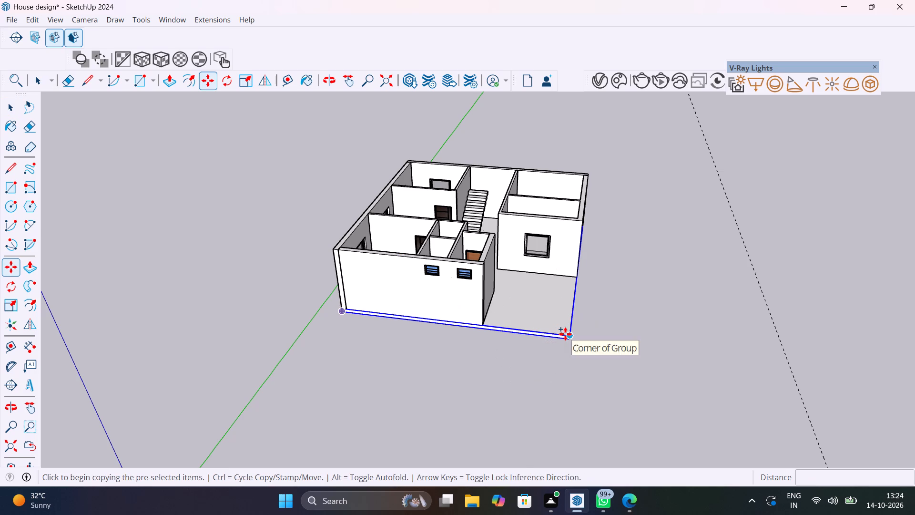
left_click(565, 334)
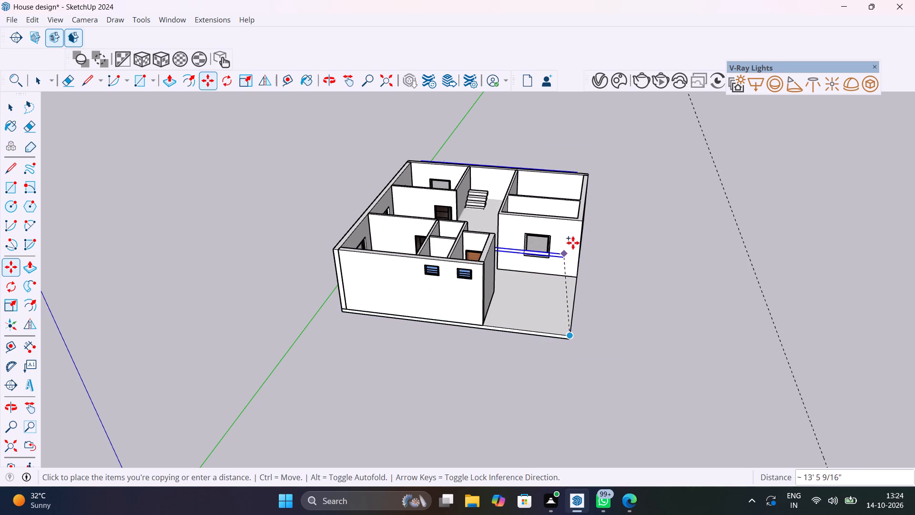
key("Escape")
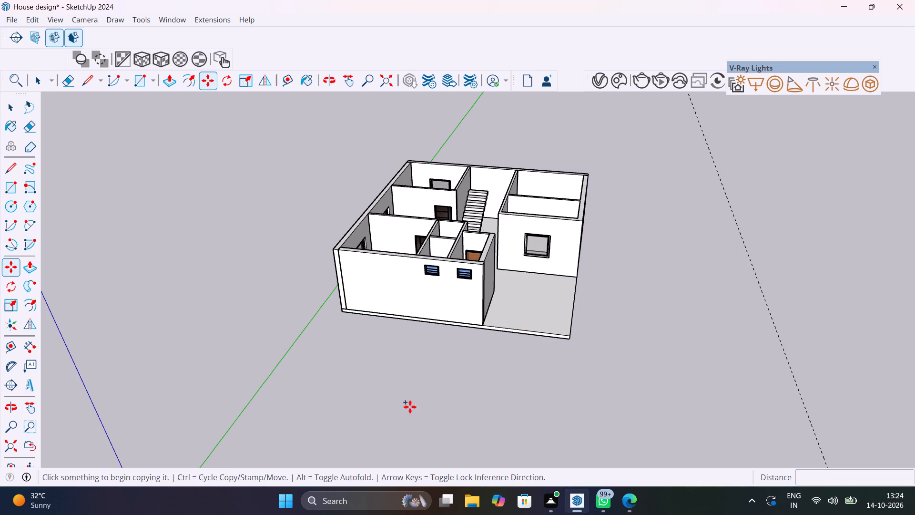
Copy the house's floor slab vertically from its bottom corner to the top corner of the walls as a roof slab.
middle_click_drag(411, 400, 912, 372)
scroll(463, 414, "down", 1)
scroll(430, 313, "up", 8)
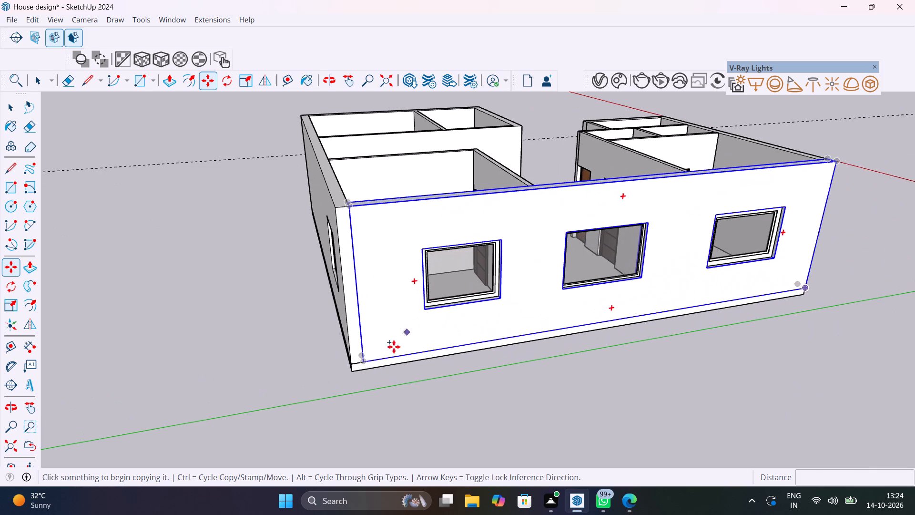
key("Escape")
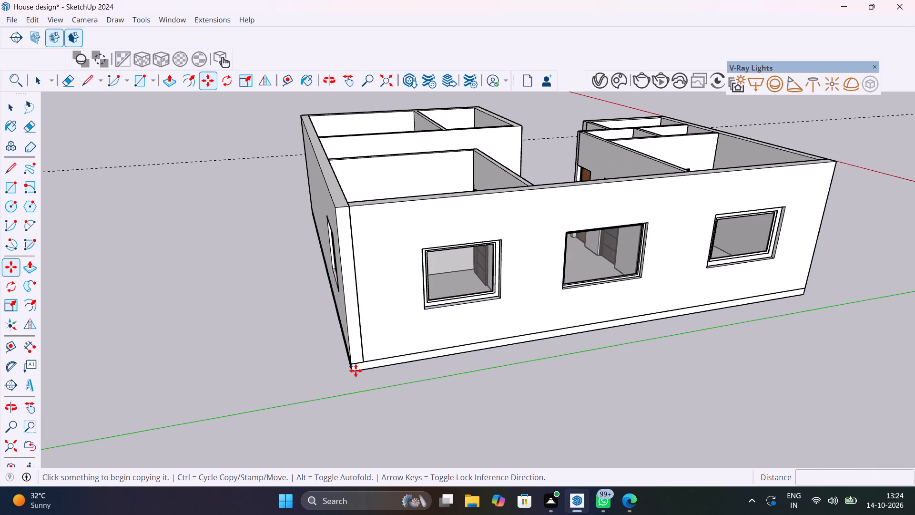
key("space")
left_click(359, 365)
scroll(359, 365, "up", 5)
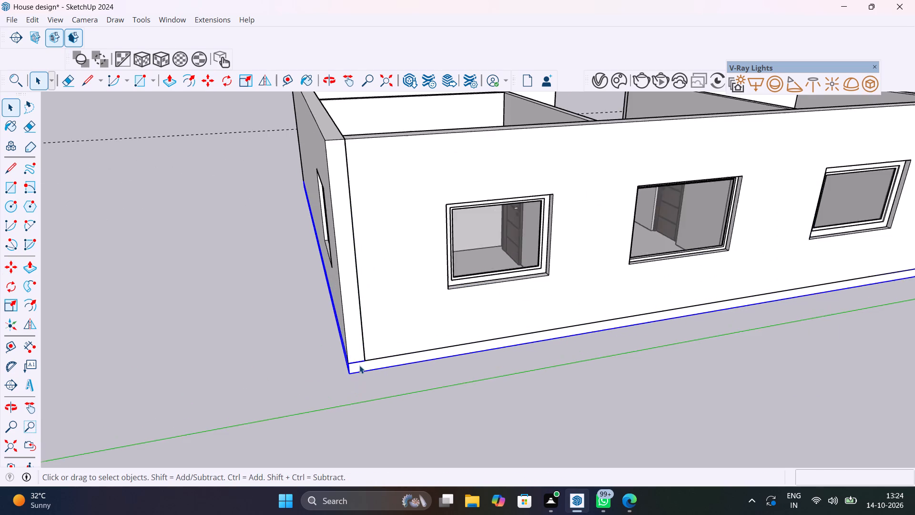
scroll(359, 365, "up", 4)
key("m")
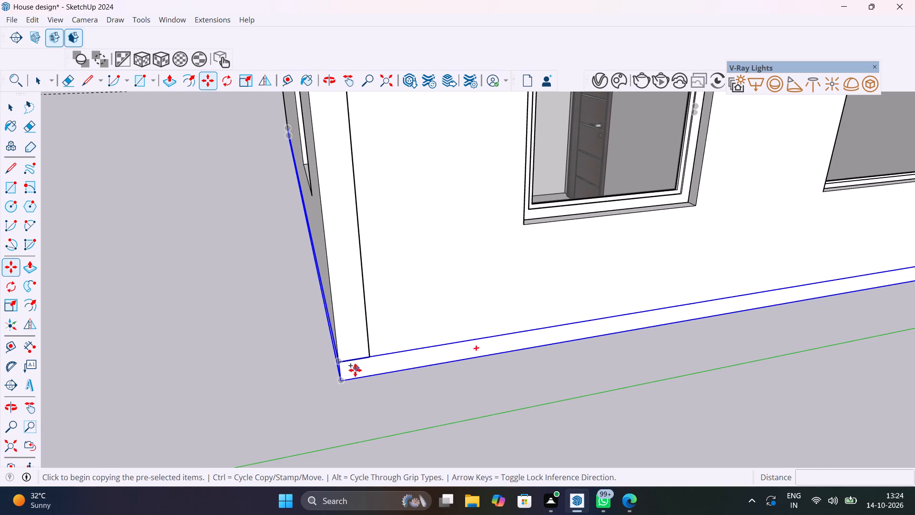
left_click(339, 382)
scroll(345, 300, "down", 19)
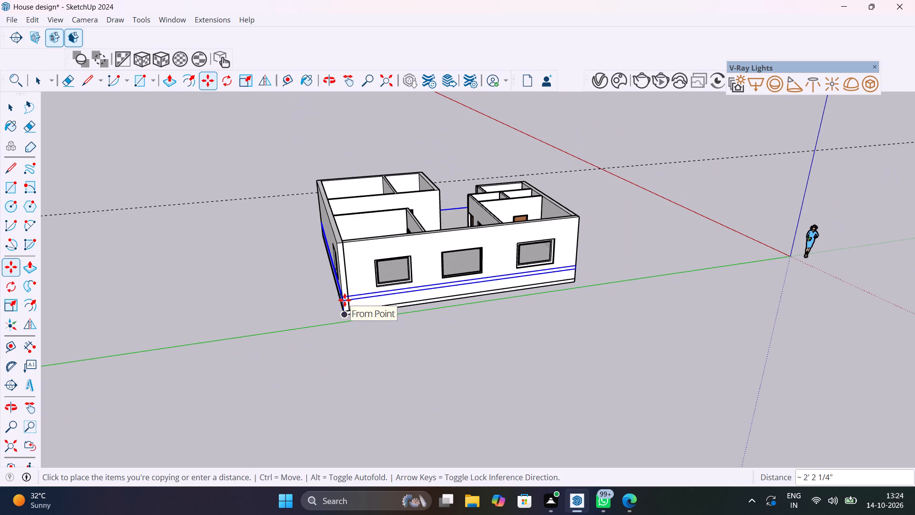
left_click(337, 243)
Deselect the roof slab and examine the covered house from several sides, including the open porch.
middle_click_drag(445, 304, 429, 304)
scroll(445, 303, "down", 1)
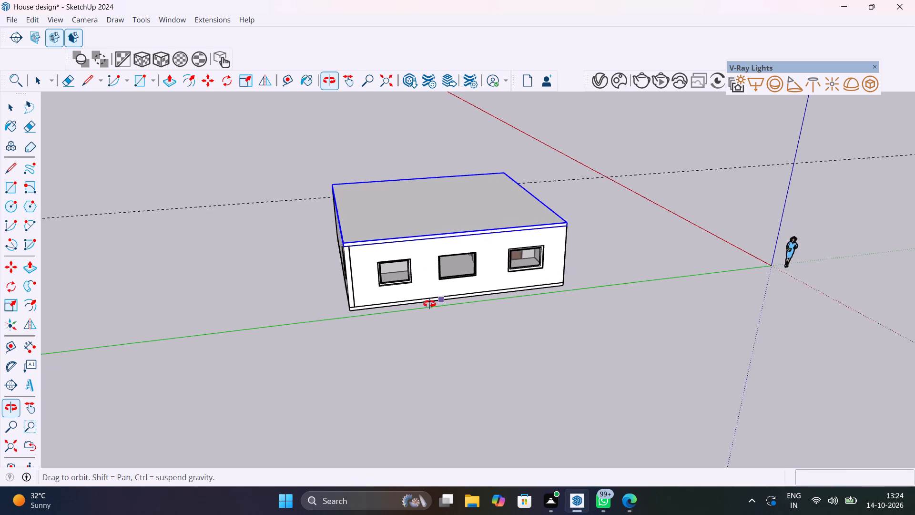
middle_click_drag(429, 304, 199, 293)
middle_click_drag(497, 291, 266, 278)
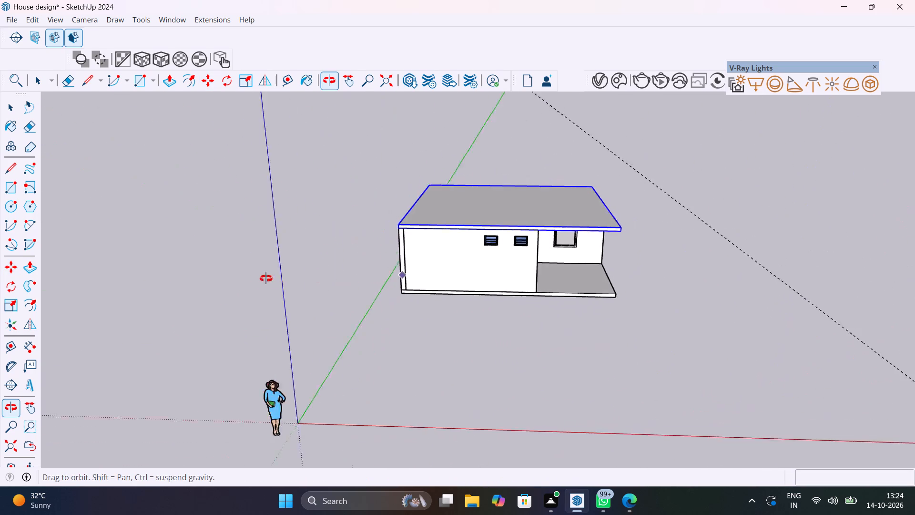
middle_click_drag(266, 278, 239, 278)
middle_click_drag(553, 293, 493, 340)
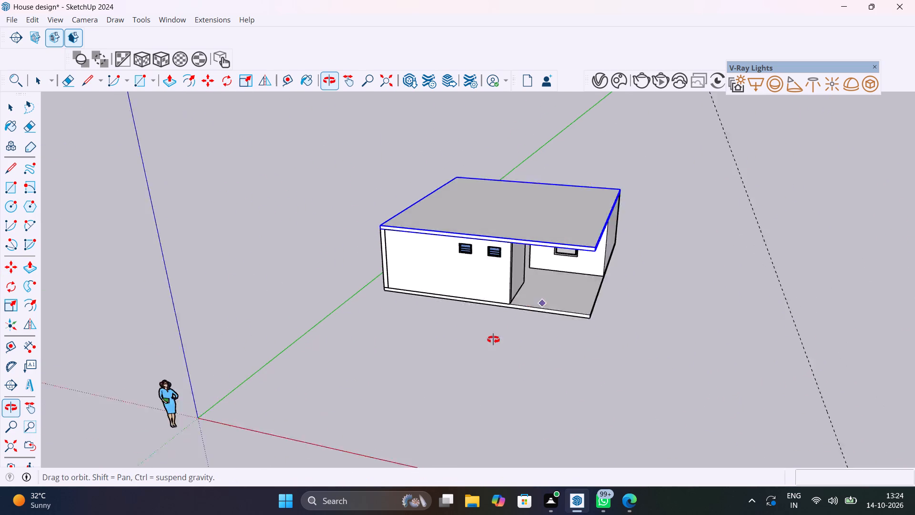
middle_click_drag(493, 340, 481, 362)
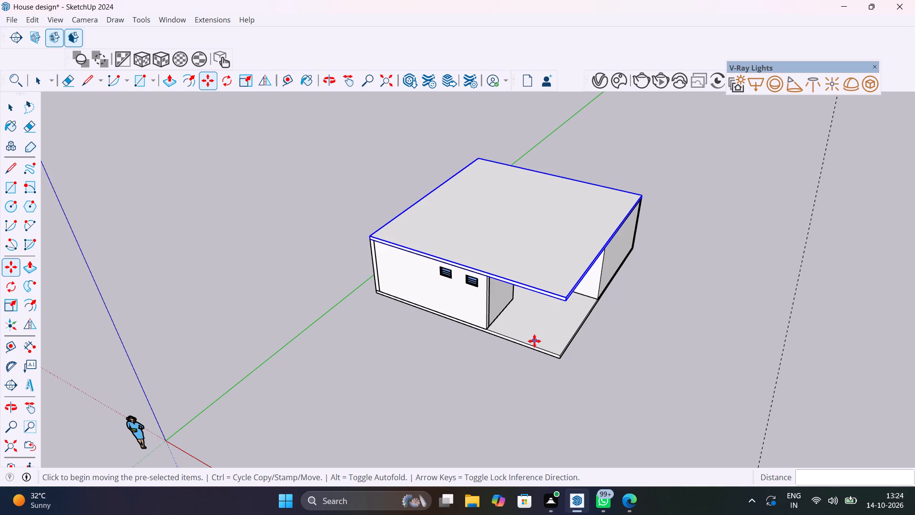
key("space")
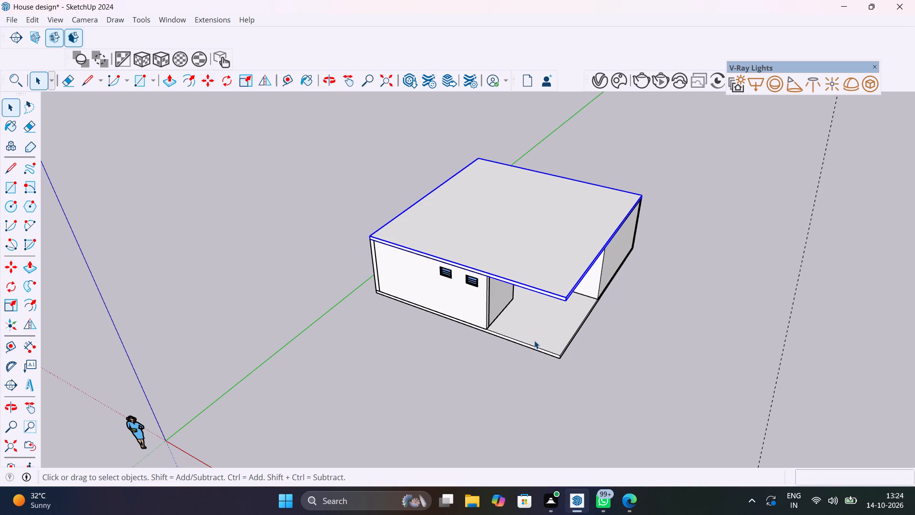
left_click(676, 319)
scroll(524, 259, "up", 5)
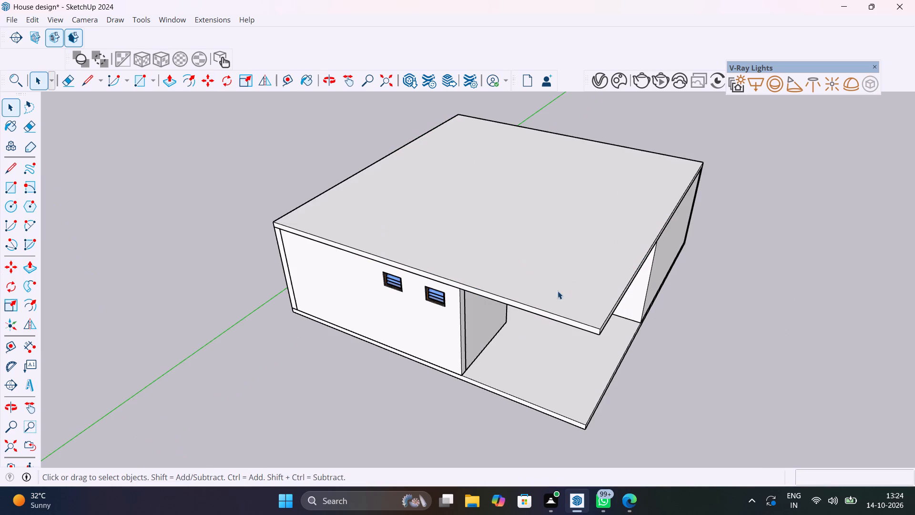
middle_click_drag(558, 288, 610, 272)
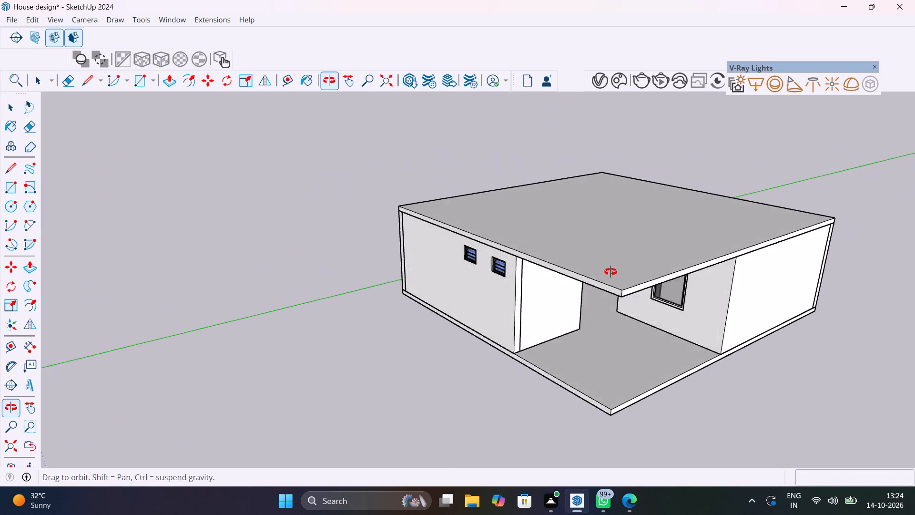
middle_click_drag(610, 272, 576, 208)
middle_click_drag(523, 255, 525, 272)
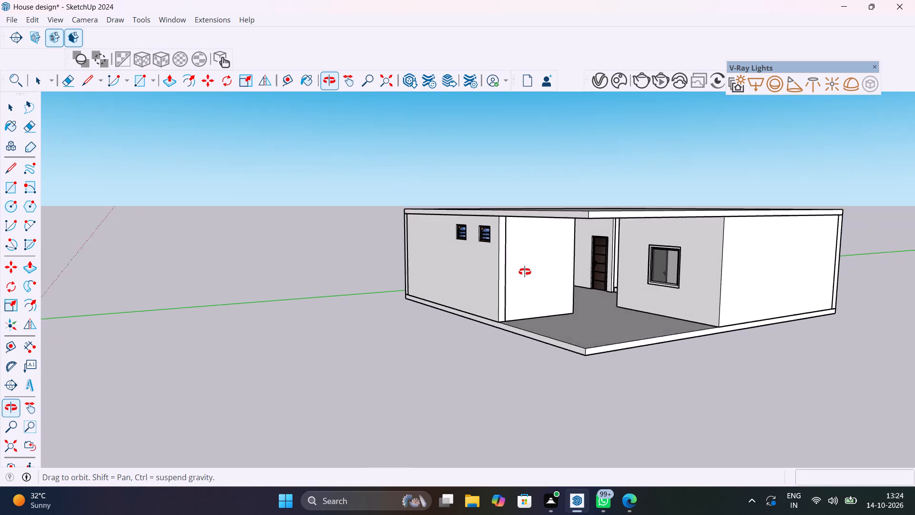
middle_click_drag(525, 272, 506, 348)
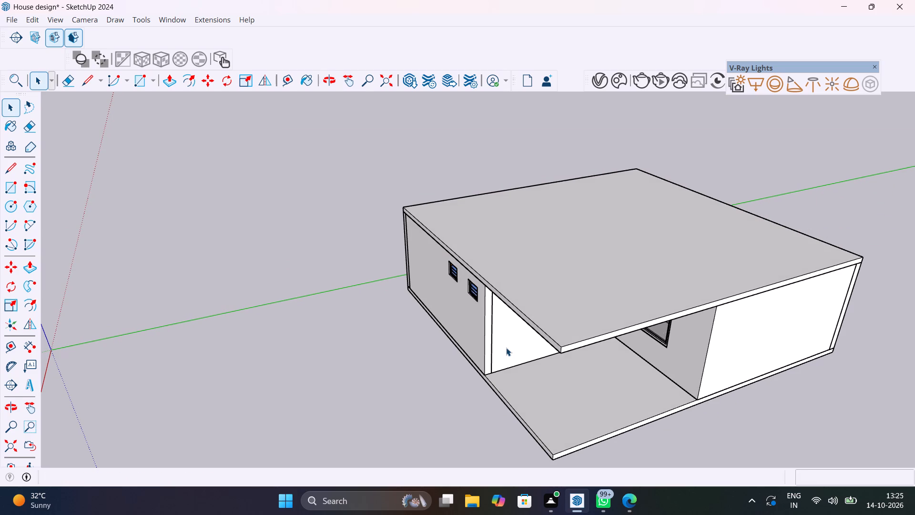
middle_click_drag(522, 314, 688, 240)
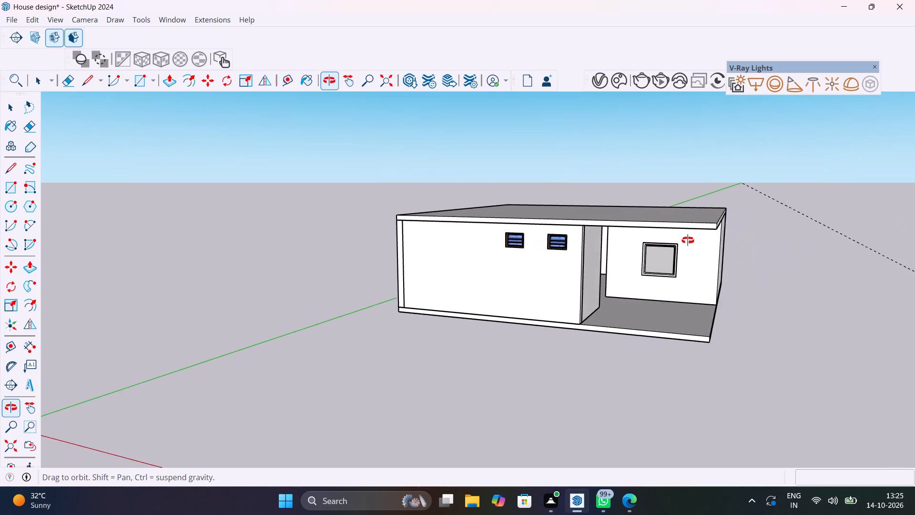
middle_click_drag(688, 240, 714, 280)
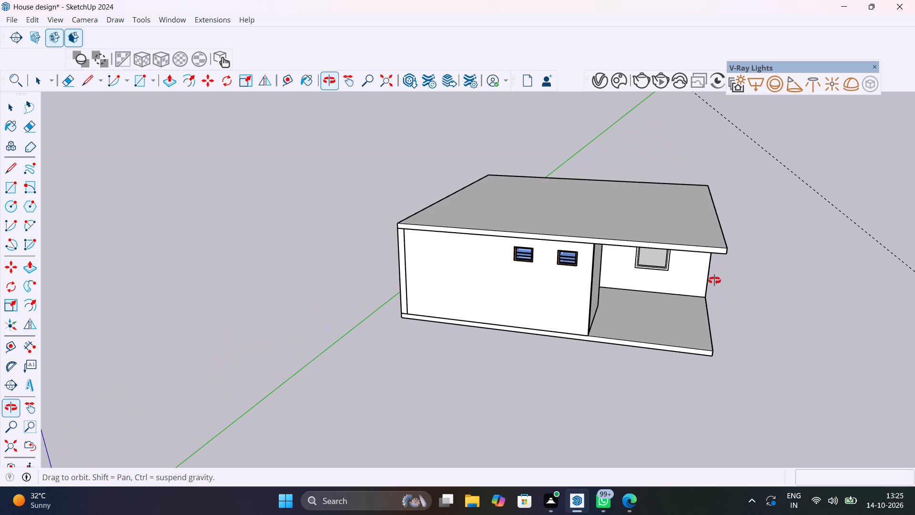
middle_click_drag(714, 280, 691, 285)
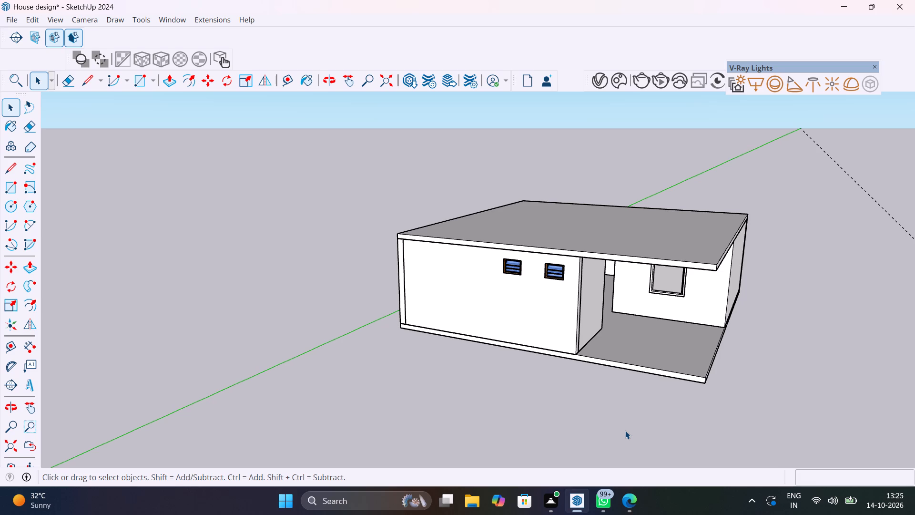
scroll(625, 431, "down", 7)
middle_click_drag(651, 421, 556, 398)
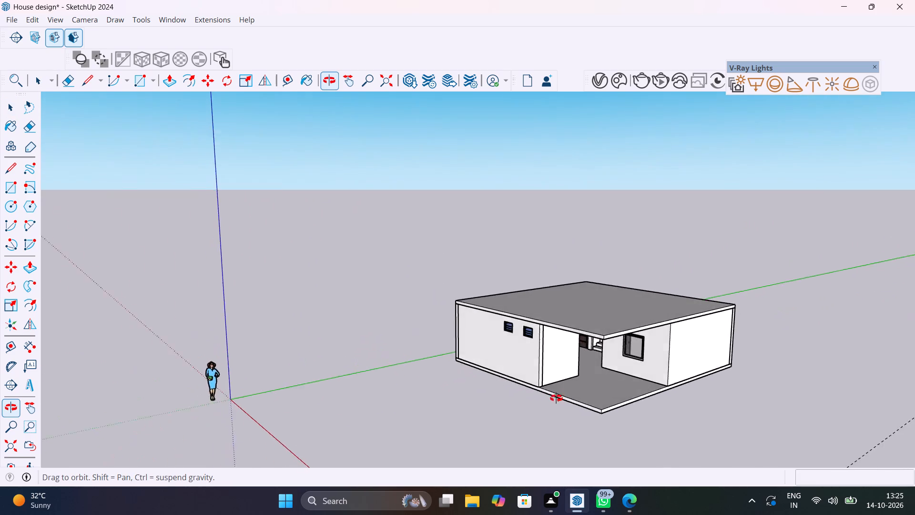
middle_click_drag(556, 398, 586, 421)
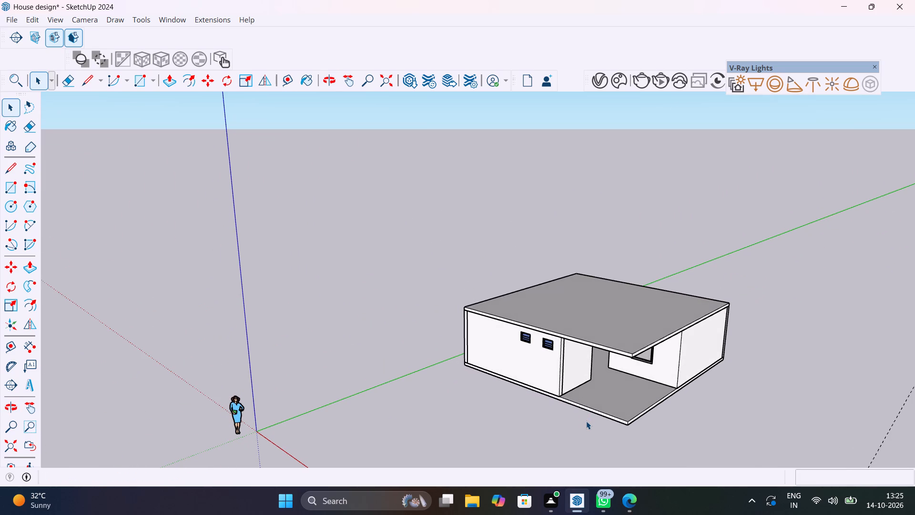
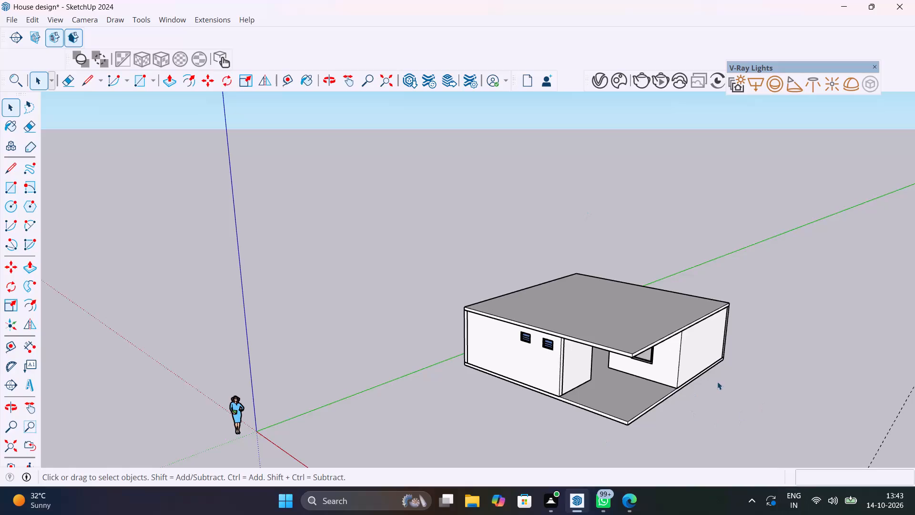
Examine the roof slab's fit over the walls and the open porch from several angles and distances.
scroll(639, 371, "up", 1)
scroll(639, 371, "down", 5)
middle_click_drag(657, 393, 728, 422)
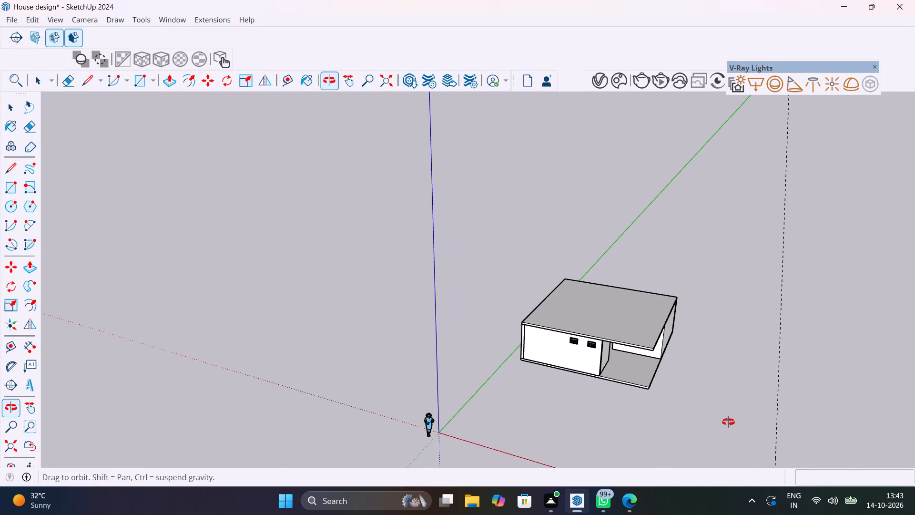
middle_click_drag(728, 422, 626, 415)
scroll(651, 369, "up", 3)
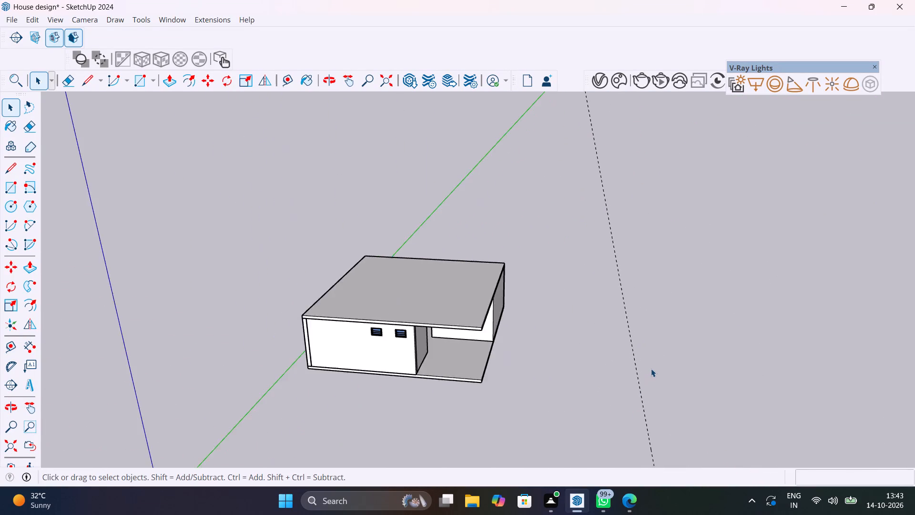
scroll(651, 369, "up", 6)
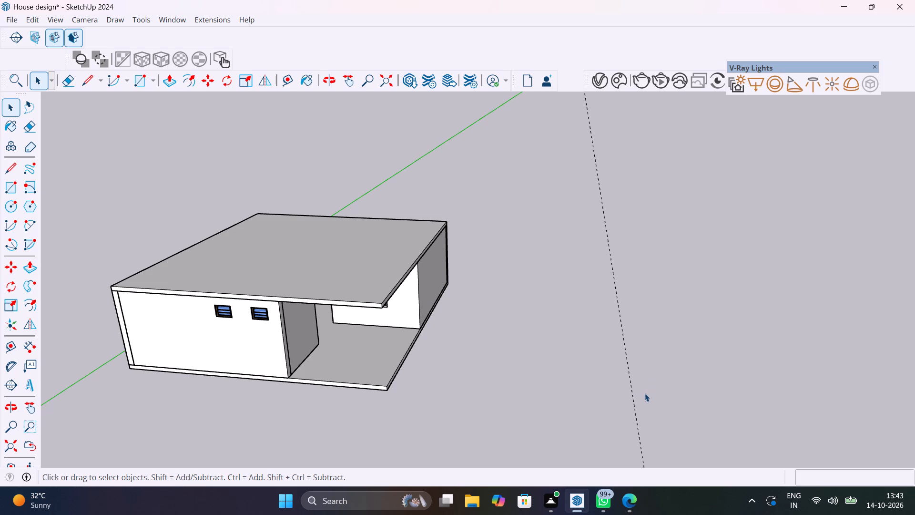
scroll(645, 394, "up", 5)
scroll(645, 394, "down", 7)
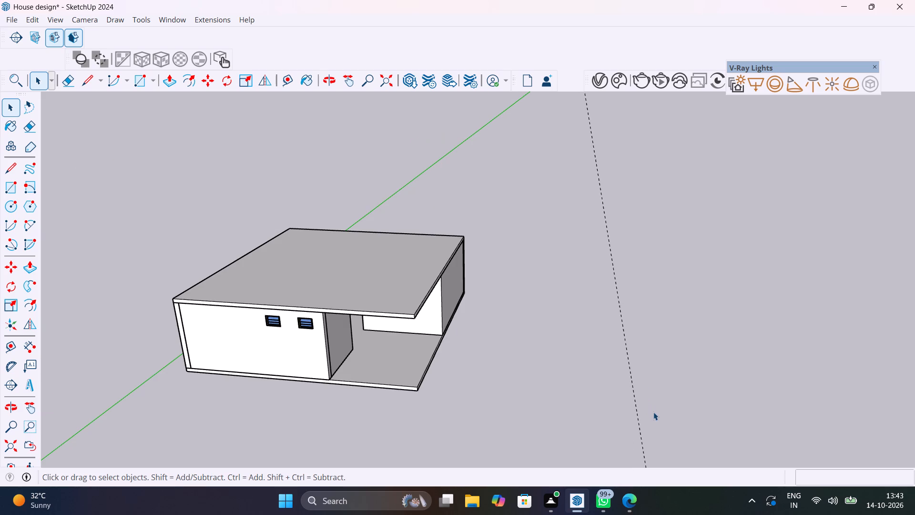
middle_click_drag(445, 340, 519, 350)
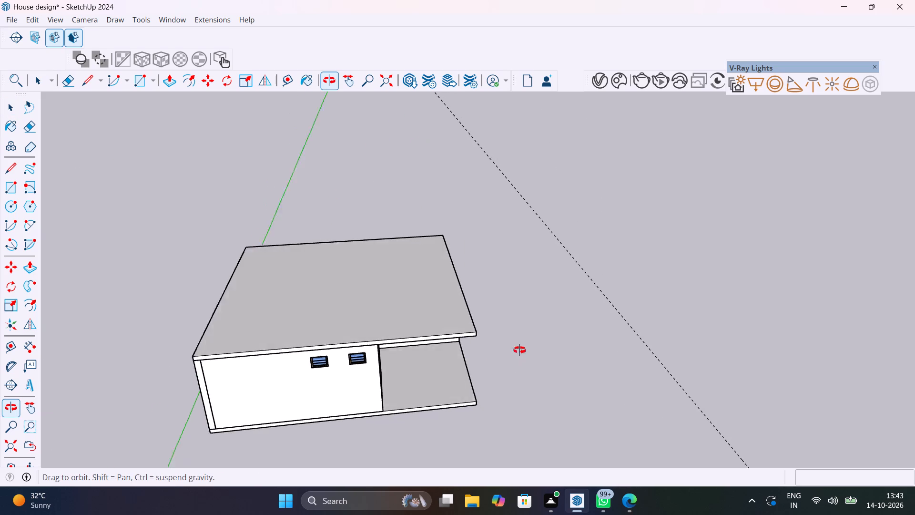
middle_click_drag(519, 350, 515, 343)
key("Escape")
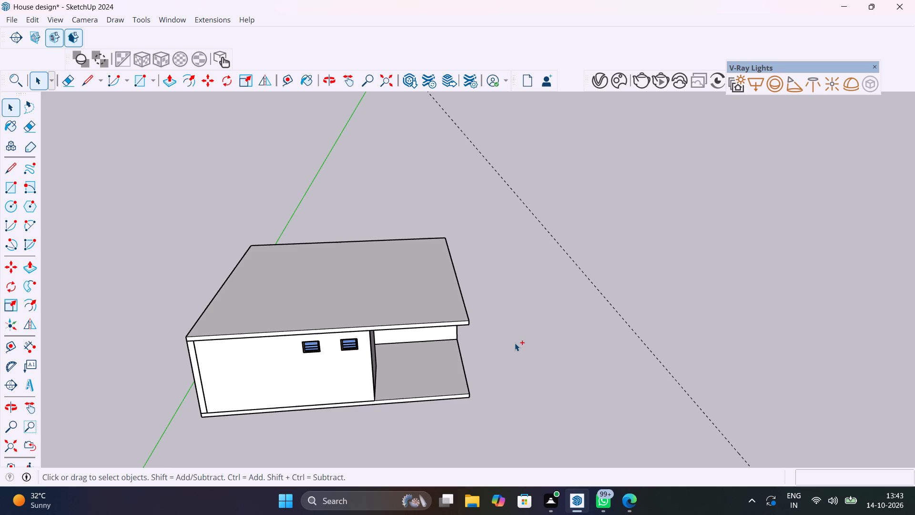
Undo the roof slab copy over the walls, comparing the house with and without it.
key("ctrl+z")
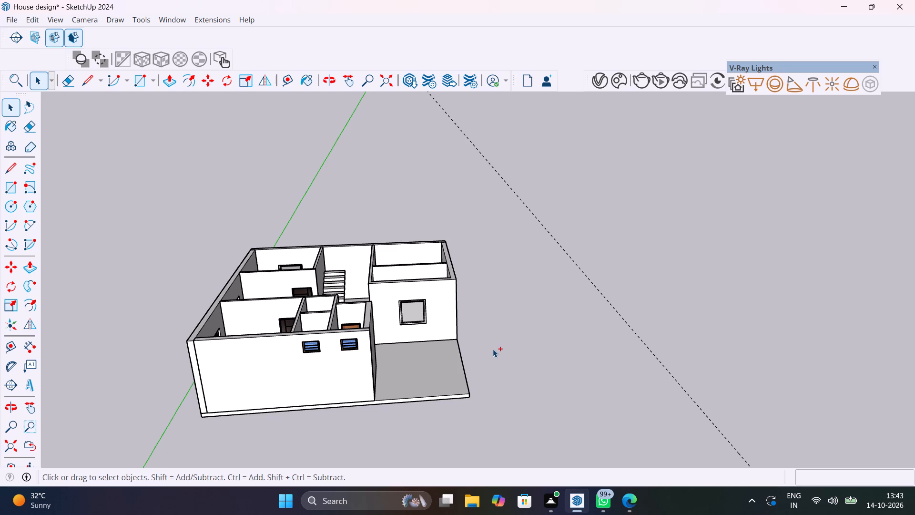
key("ctrl+y")
key("ctrl+z")
Examine the uncovered house's rooms, doors and windows from above on the porch and window sides.
middle_click_drag(469, 364, 554, 431)
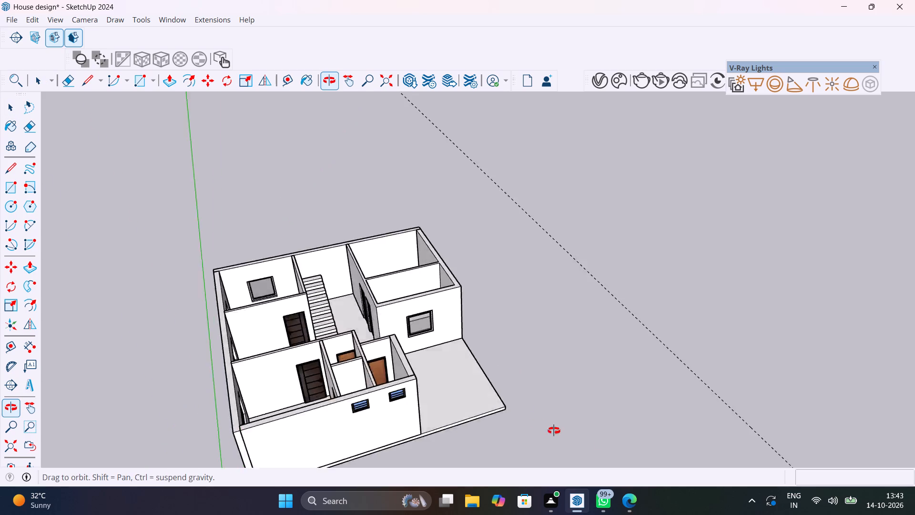
middle_click_drag(554, 431, 692, 304)
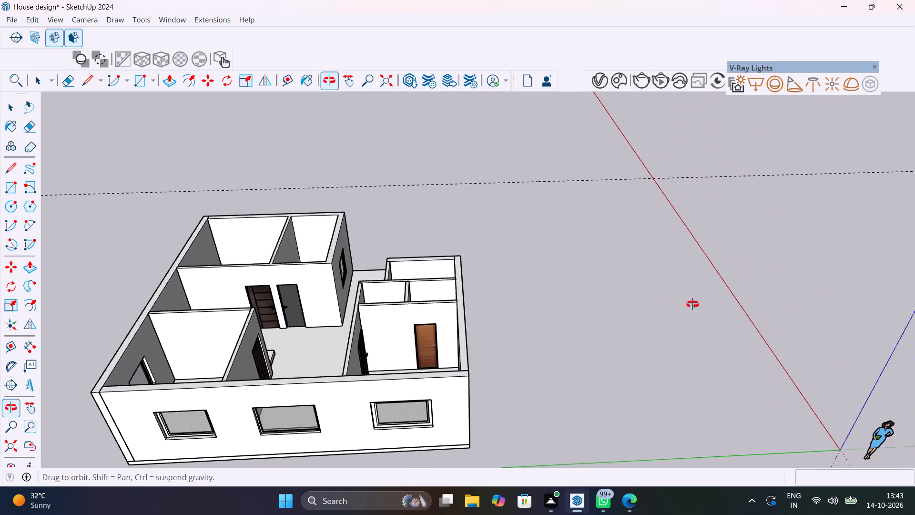
middle_click_drag(692, 304, 723, 325)
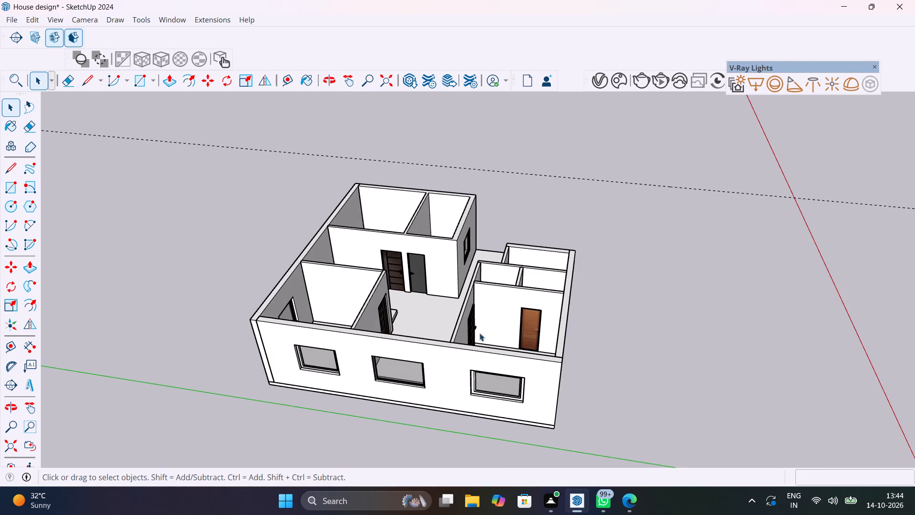
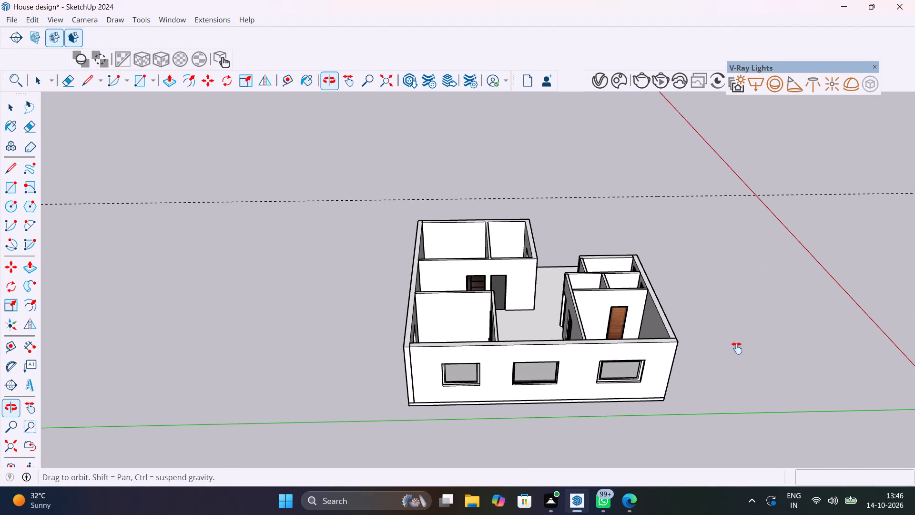
Place a guide parallel to the red axis, about 73' 11" from it, along the base of the outer wall behind the staircase.
key("t")
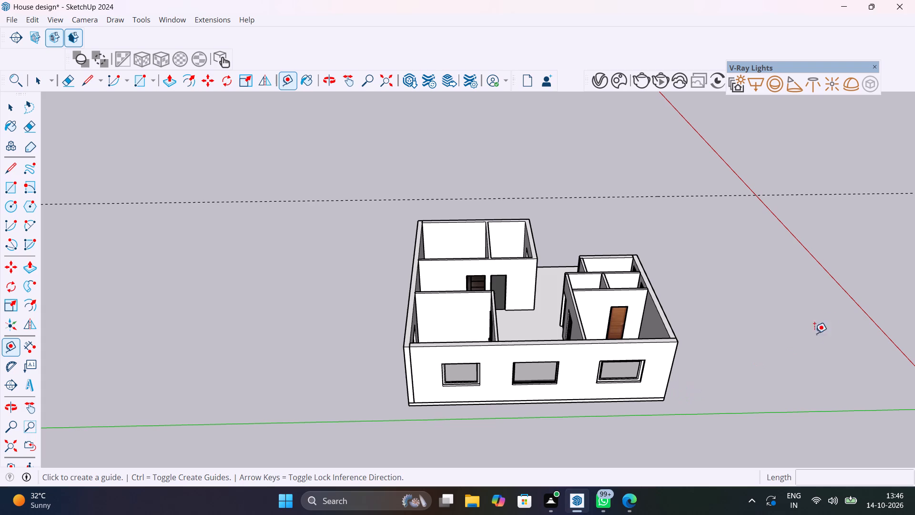
left_click(853, 302)
scroll(395, 404, "up", 5)
middle_click_drag(418, 403, 533, 368)
scroll(533, 368, "up", 1)
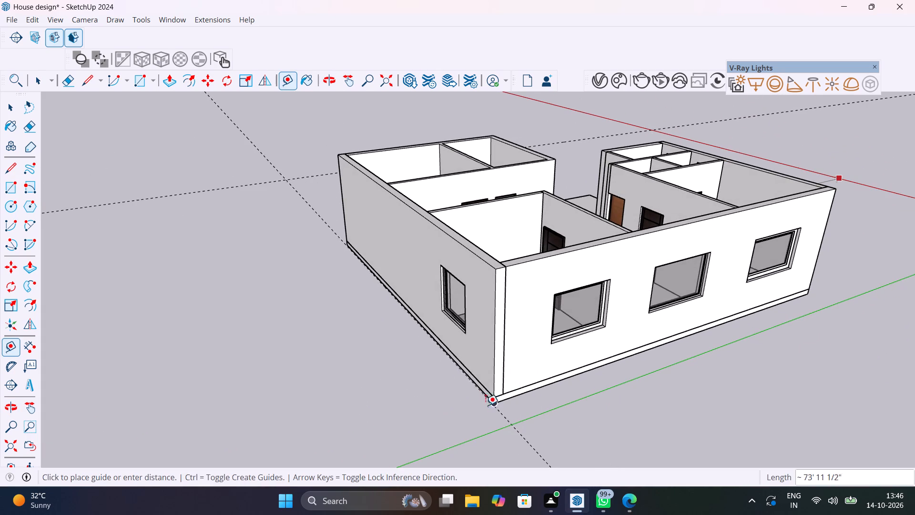
left_click(462, 372)
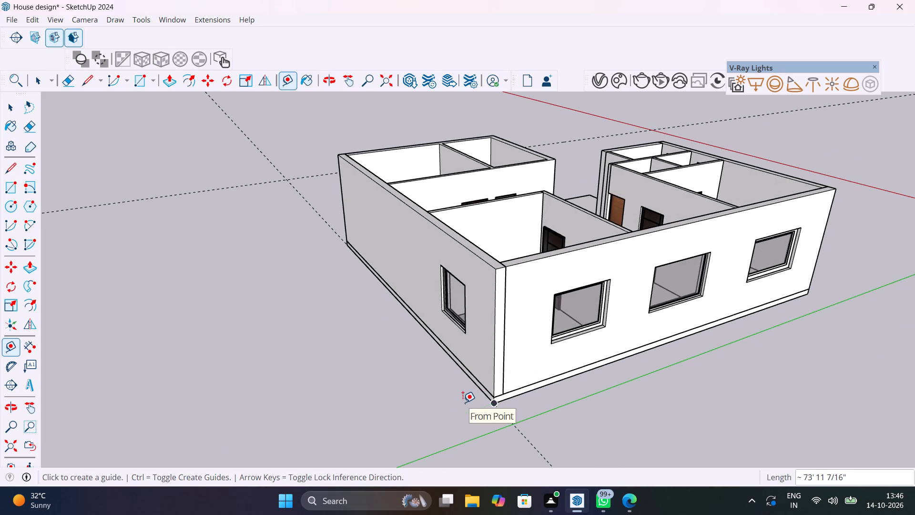
Delete the old guide that crosses the new one at a distance from the house's porch side.
middle_click_drag(463, 402, 438, 490)
scroll(353, 282, "down", 8)
middle_click_drag(417, 253, 352, 257)
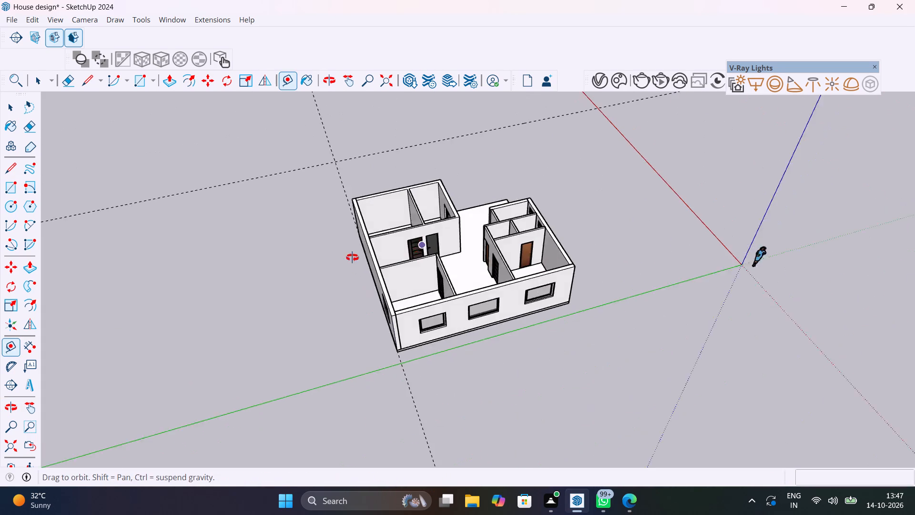
middle_click_drag(352, 257, 125, 253)
middle_click_drag(508, 234, 198, 319)
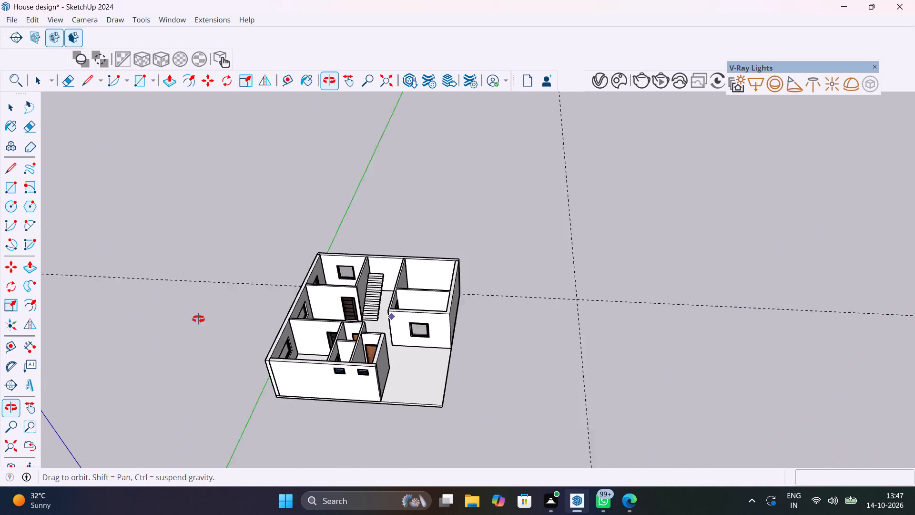
middle_click_drag(198, 319, 181, 319)
scroll(522, 302, "up", 6)
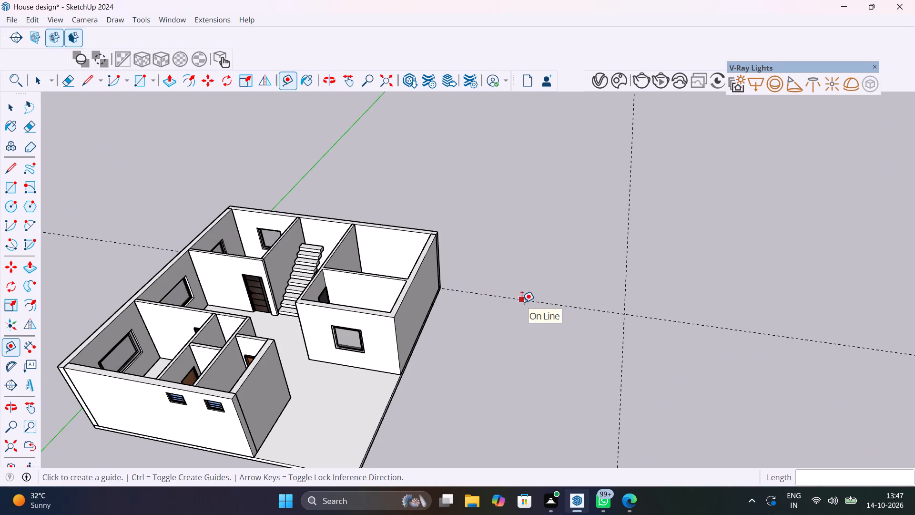
key("space")
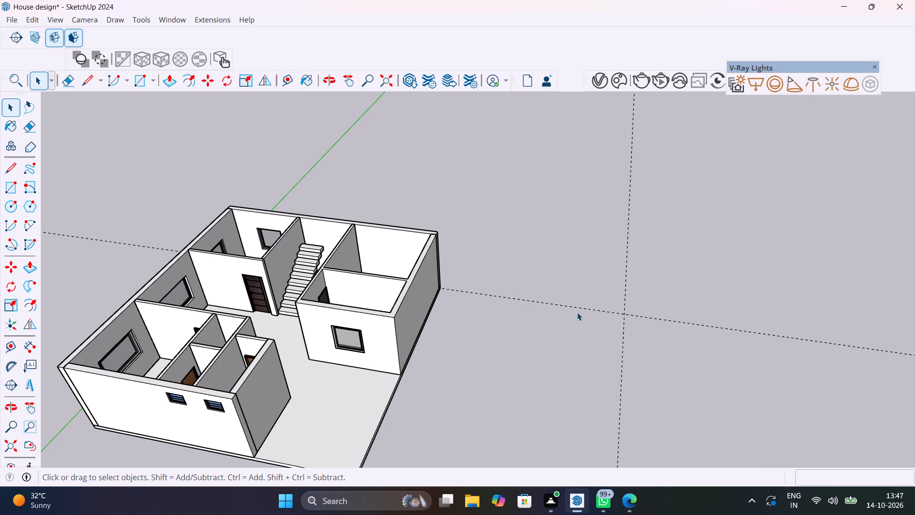
left_click(621, 402)
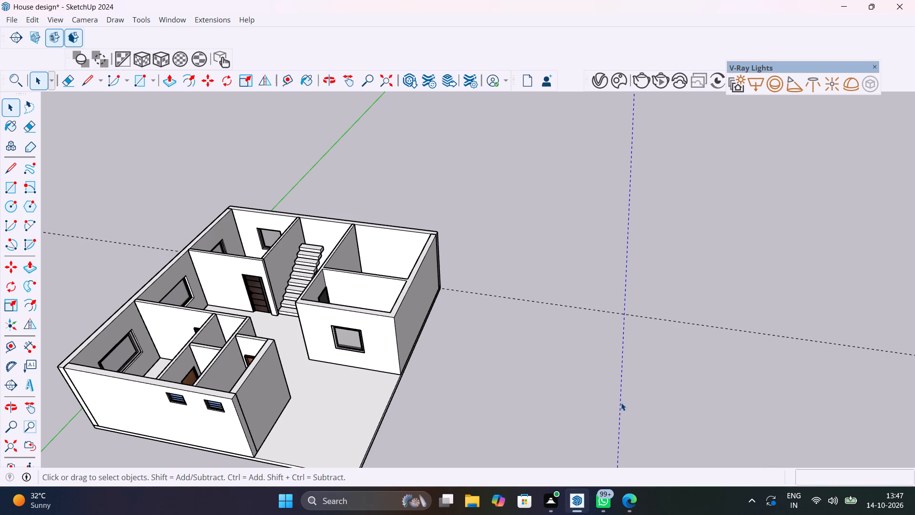
key("Delete")
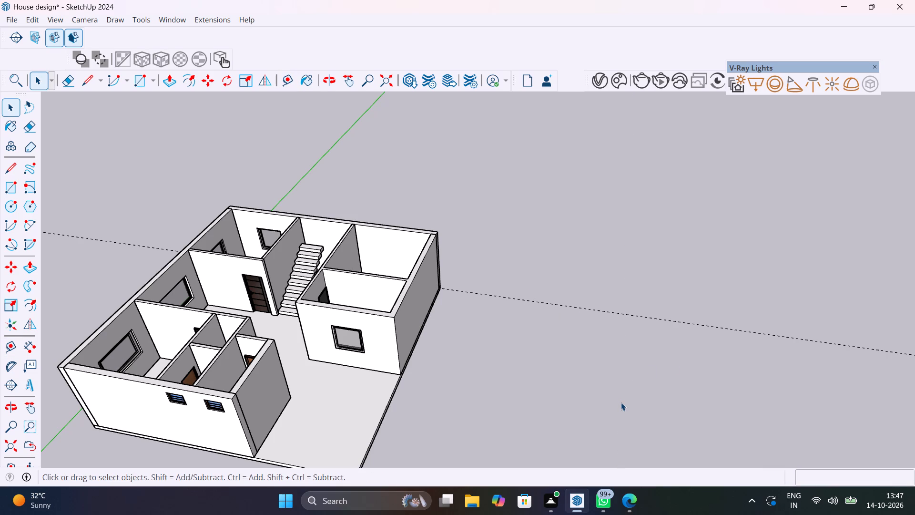
Place a guide parallel to the house's porch-side base edge, offset about 16' 8" outward onto the empty ground.
key("t")
left_click(427, 325)
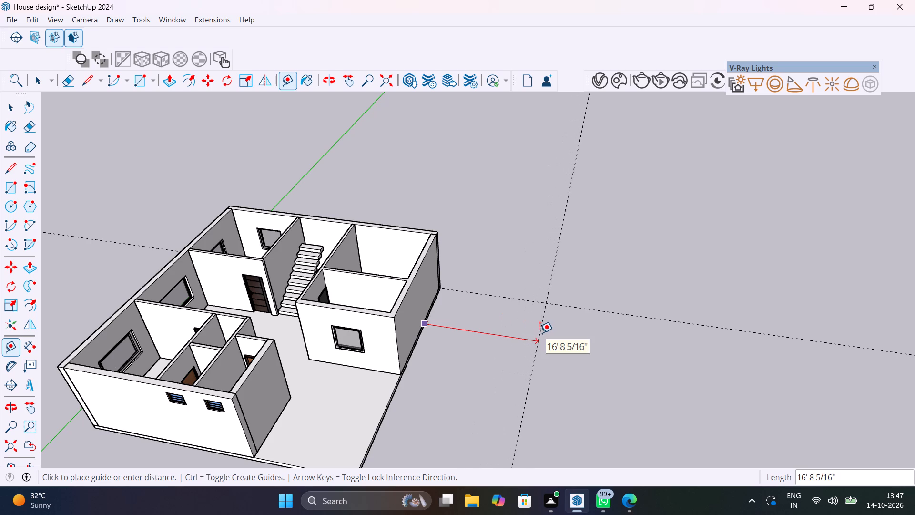
left_click(540, 333)
Offset a parallel guide 9" from each of the two crossing guides, one away from the house and one toward the porch end.
scroll(532, 345, "down", 8)
middle_click_drag(530, 354, 563, 353)
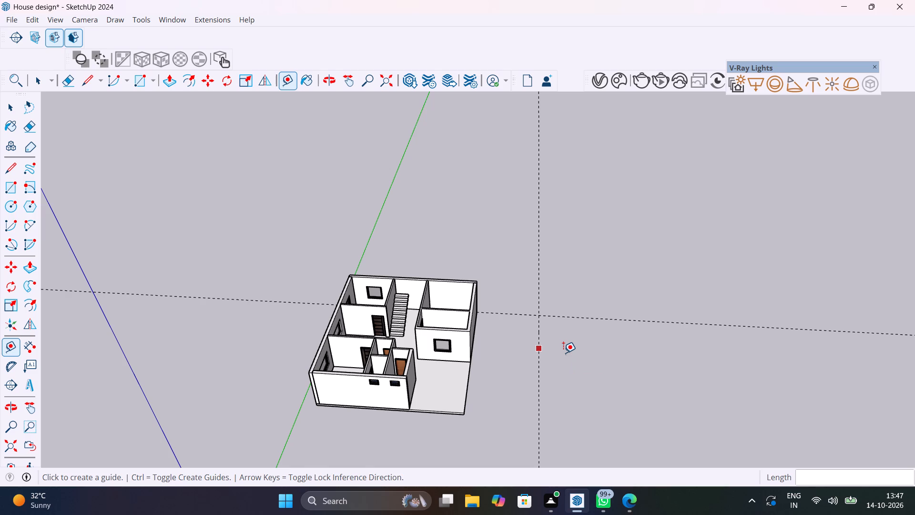
middle_click_drag(576, 370, 450, 300, "shift")
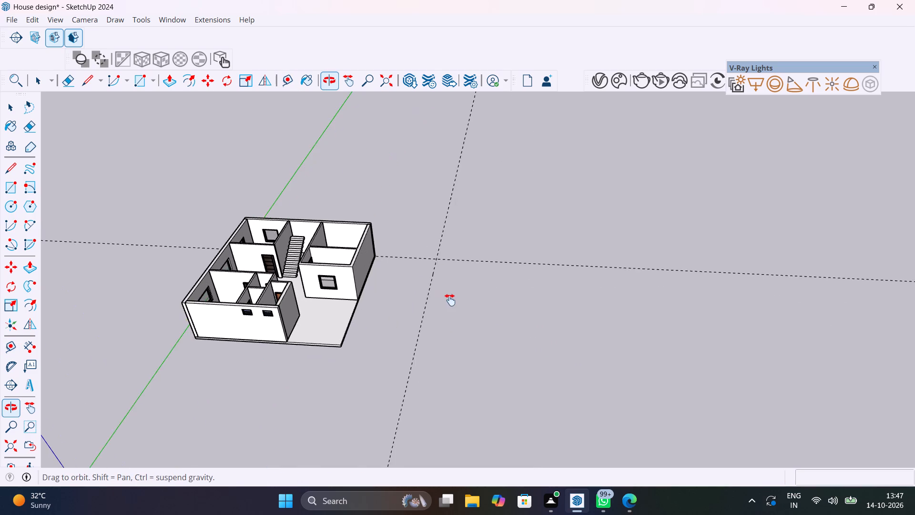
middle_click_drag(450, 300, 498, 340, "shift")
middle_click_drag(493, 334, 542, 263)
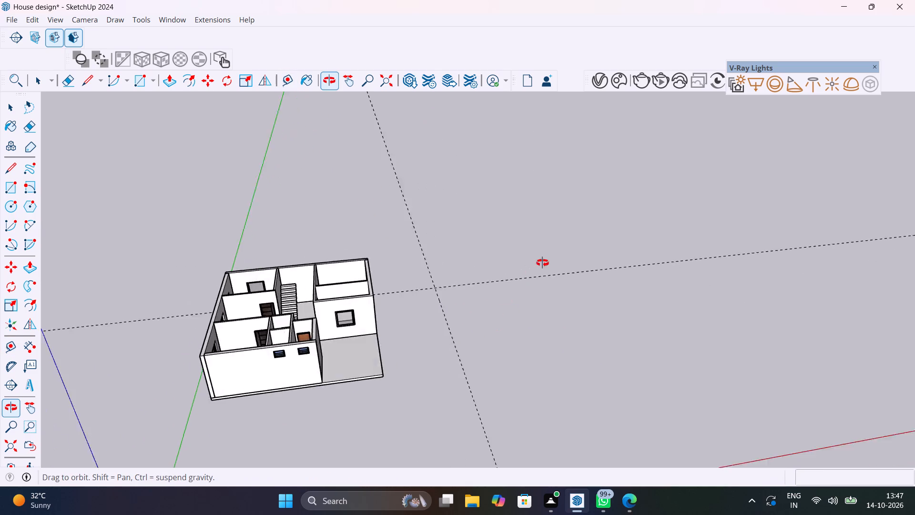
middle_click_drag(542, 263, 547, 488)
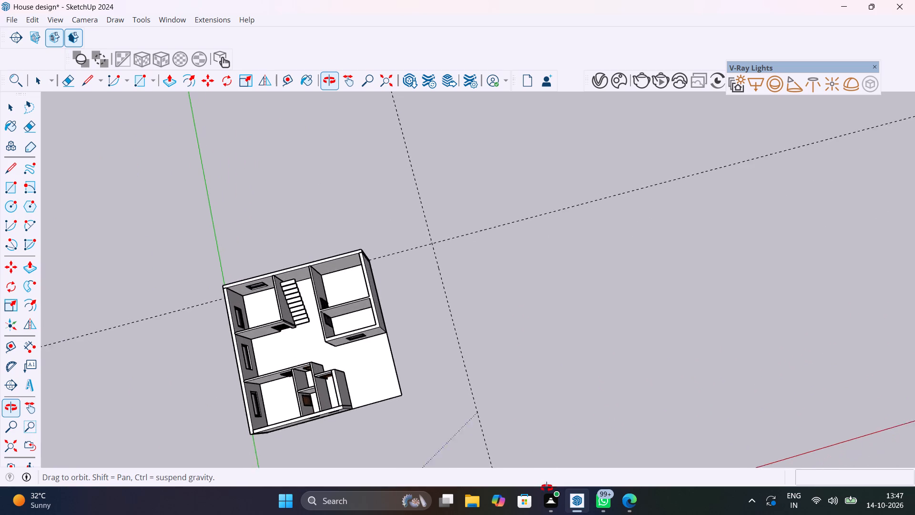
middle_click_drag(547, 488, 494, 273)
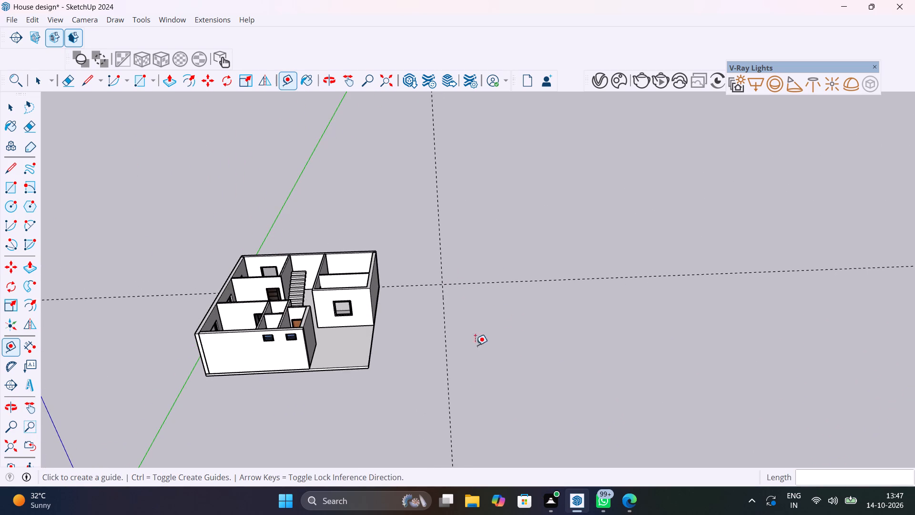
left_click(446, 326)
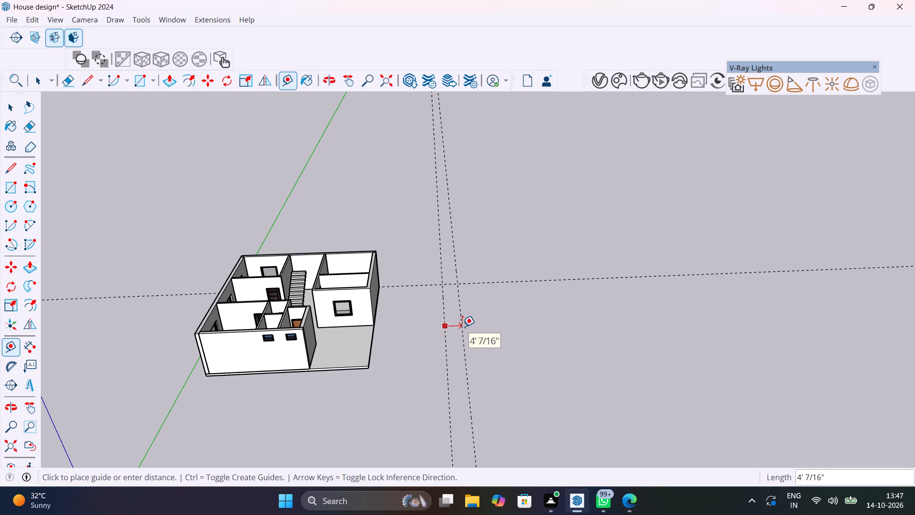
type("9\"")
key("Return")
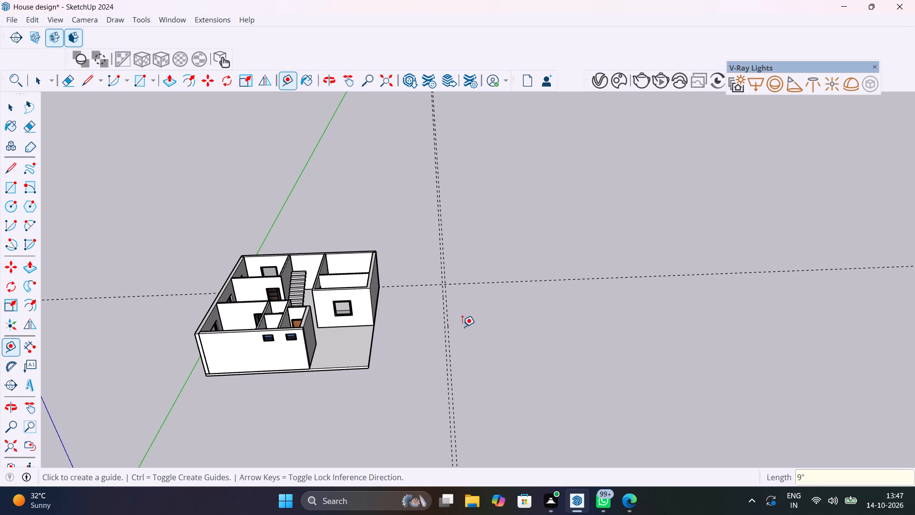
left_click(469, 282)
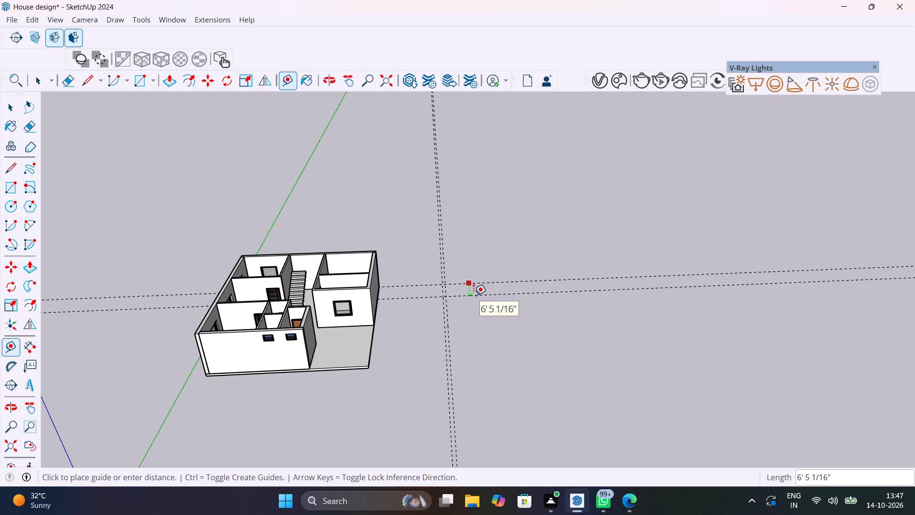
type("9\"")
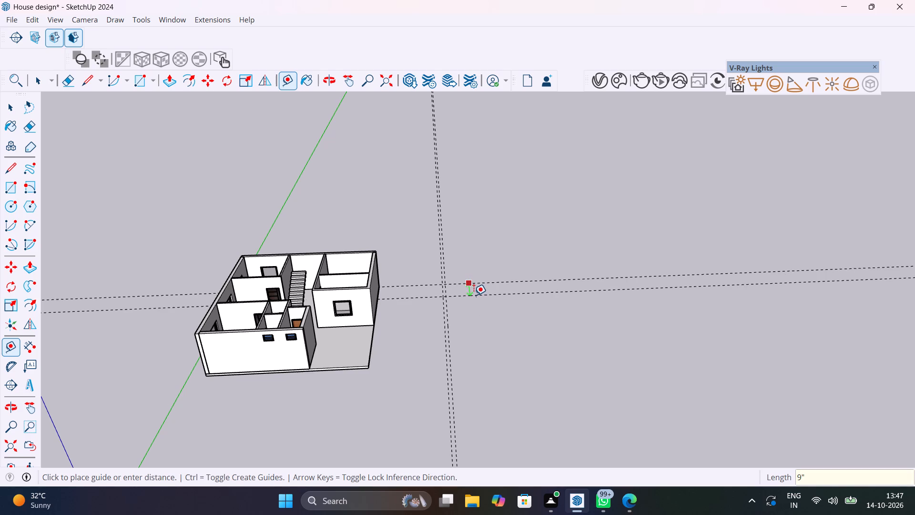
key("Return")
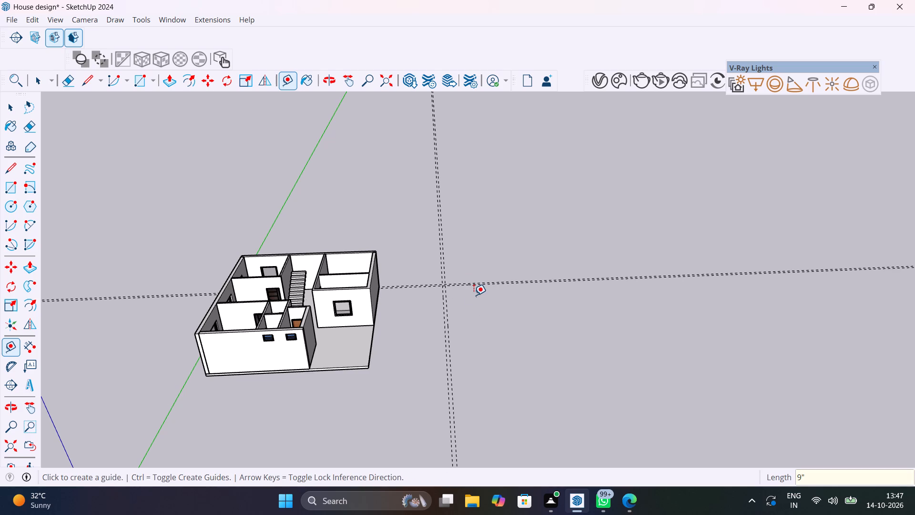
Add a guide 11' outward from the inner line of the 9" pair parallel to the house side, plus a second one 4.5" beyond it.
scroll(467, 311, "up", 11)
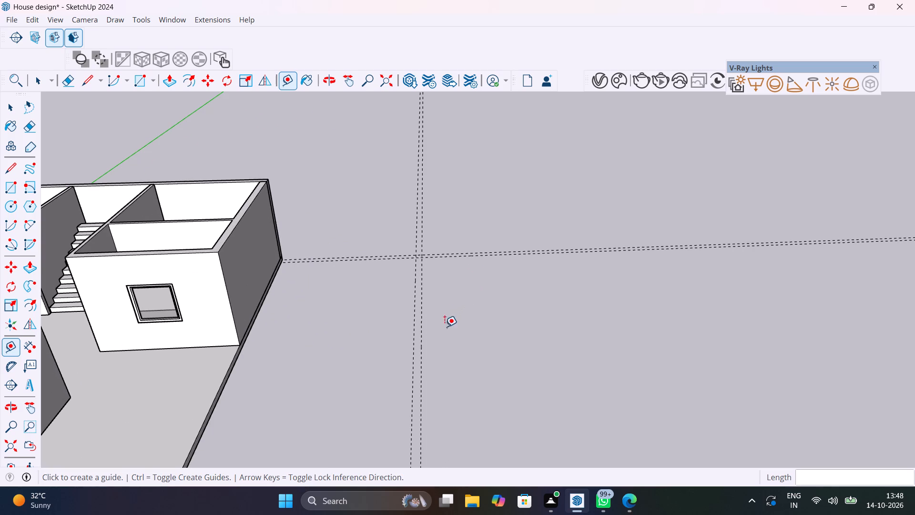
left_click(420, 372)
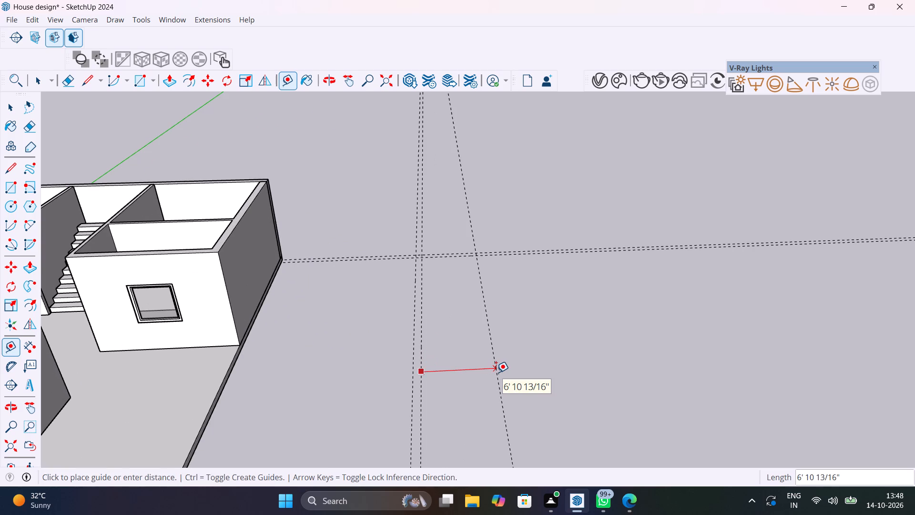
type("11")
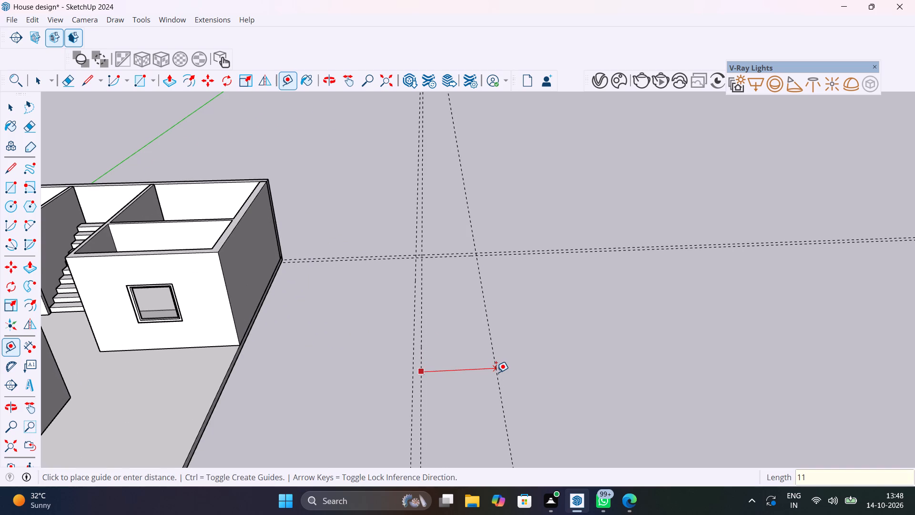
key("apostrophe")
key("Return")
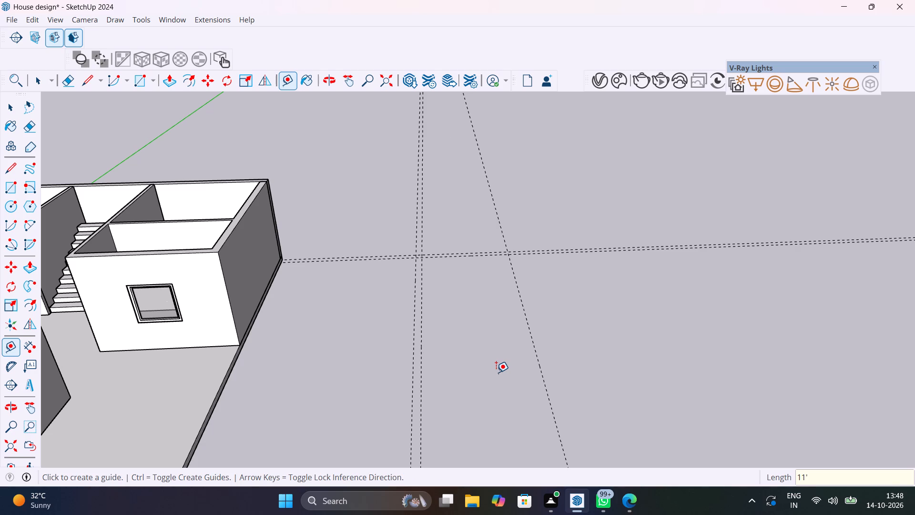
left_click(538, 351)
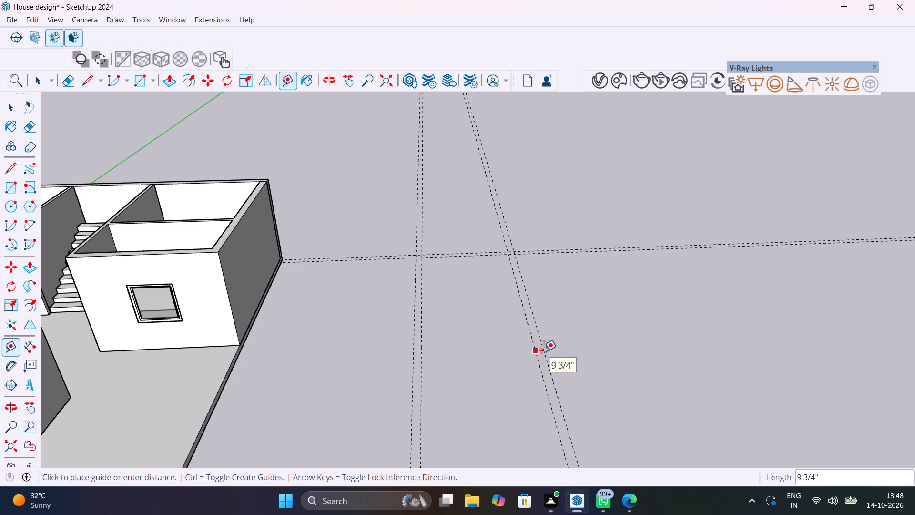
type("4.5\"")
key("Return")
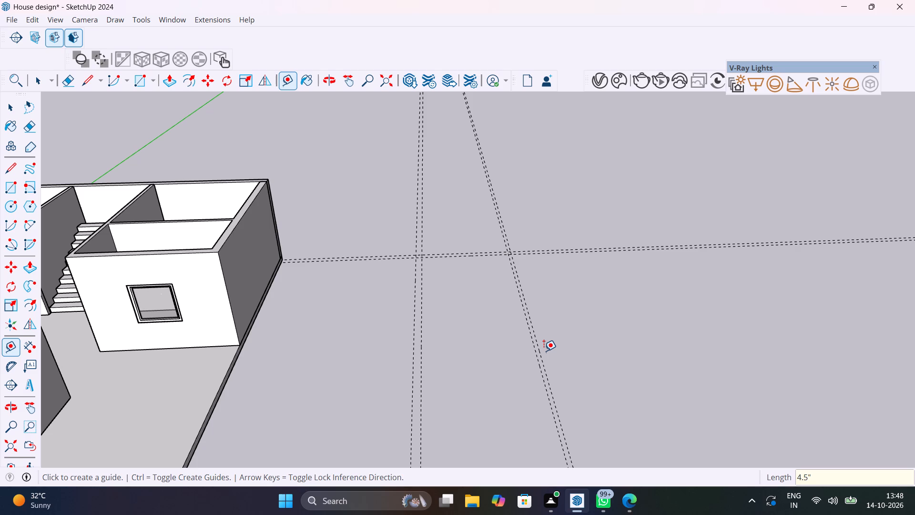
left_click(538, 343)
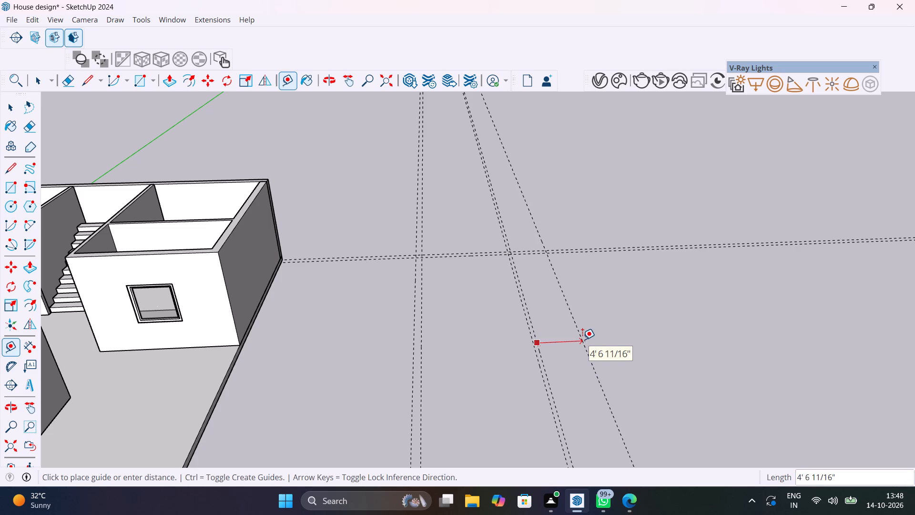
key("Escape")
Add a guide 19'10" outward from the same inner line of the 9" pair, plus a second one 4.5" beyond it.
left_click(422, 379)
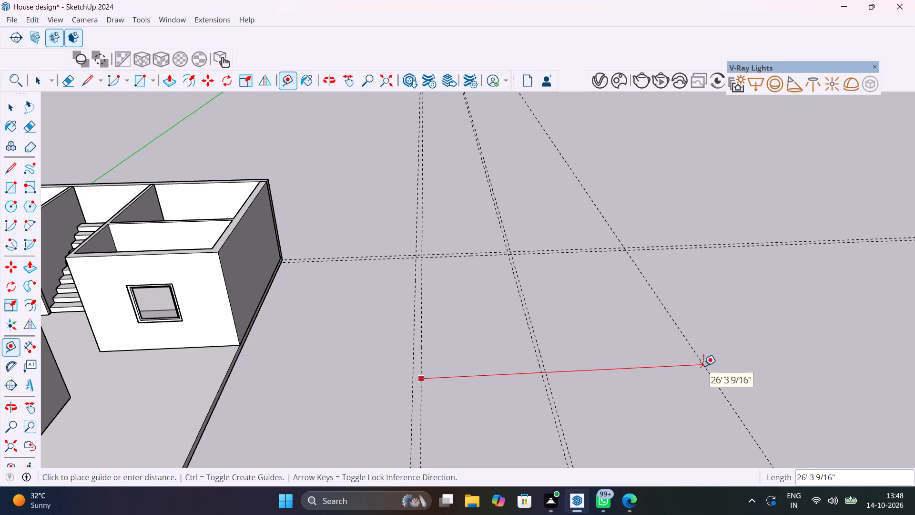
type("19'10")
key("shift+quotedbl")
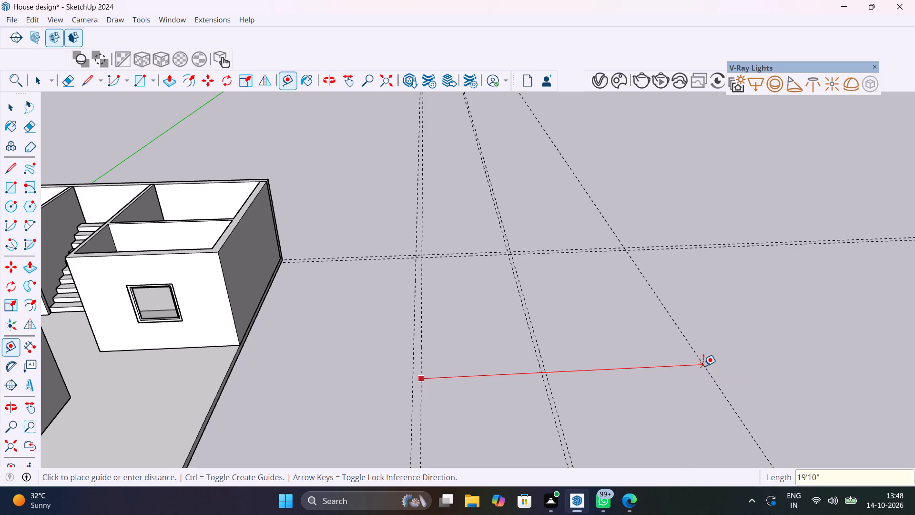
key("Return")
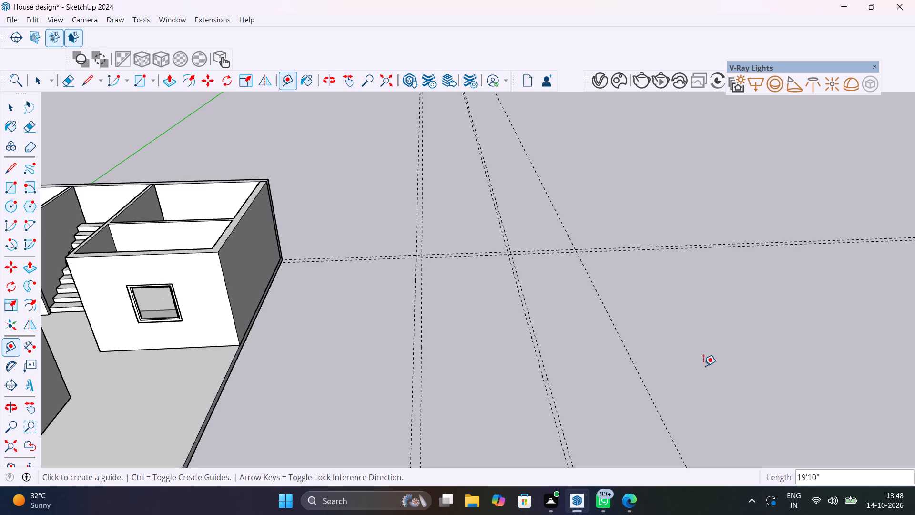
left_click(605, 303)
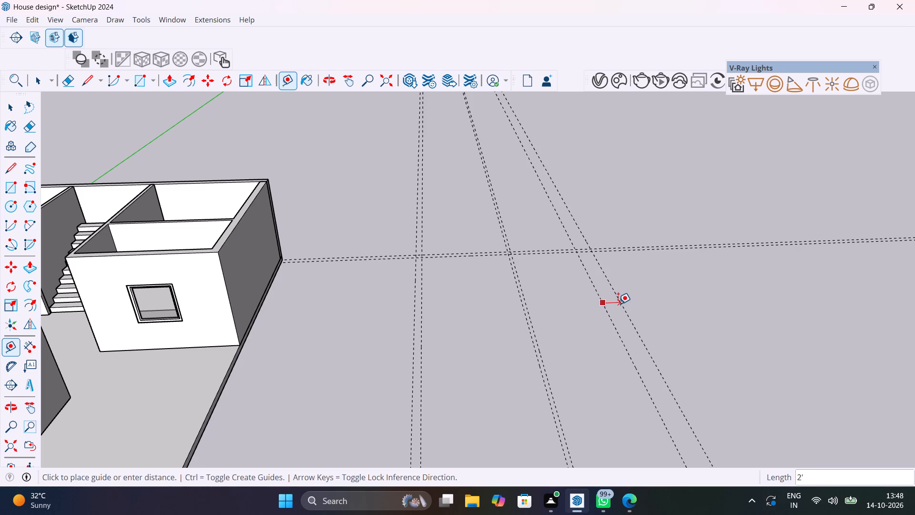
type("4.5\"")
key("Return")
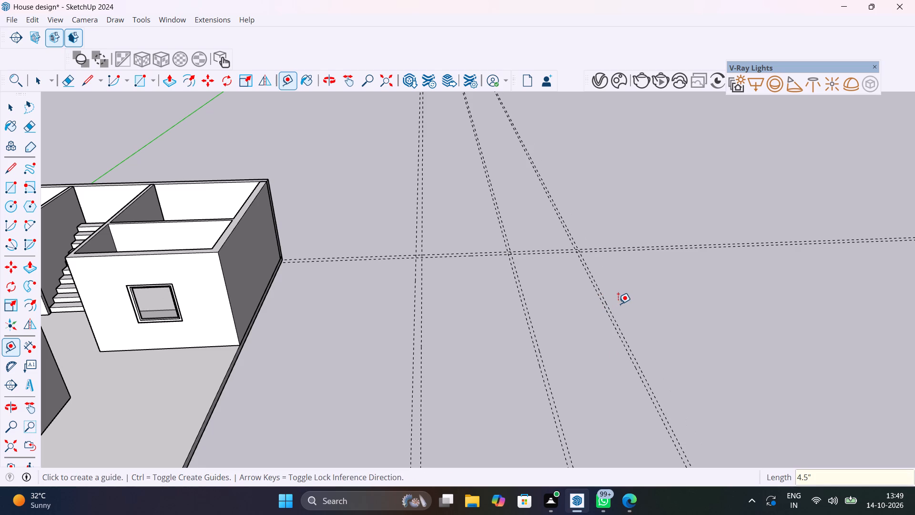
Add a guide 11'10" outward from the farthest 4.5" pair, plus a second guide 9" beyond it.
scroll(618, 305, "down", 6)
scroll(602, 283, "up", 5)
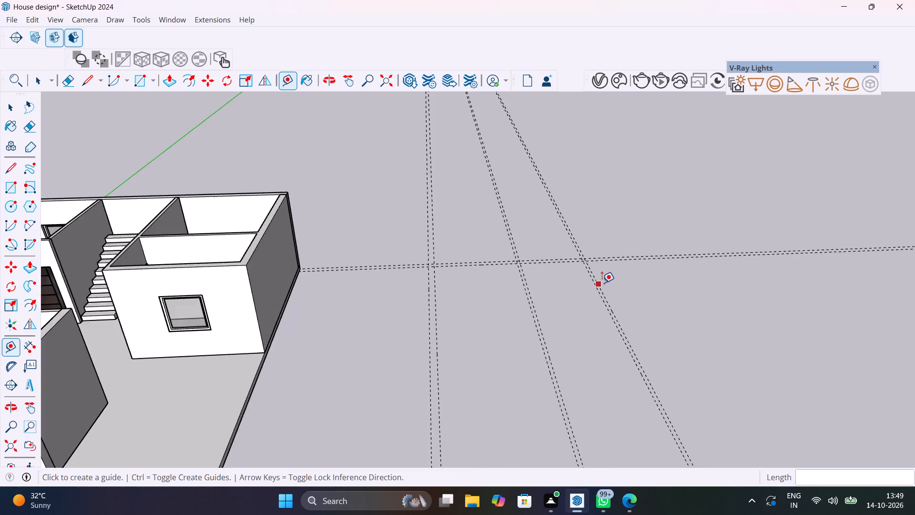
scroll(602, 283, "up", 4)
left_click(604, 291)
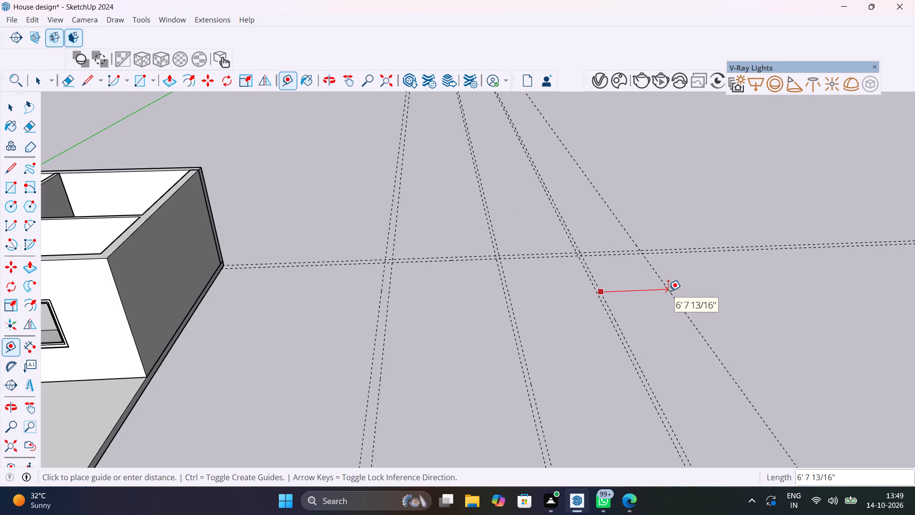
type("110")
key("BackSpace")
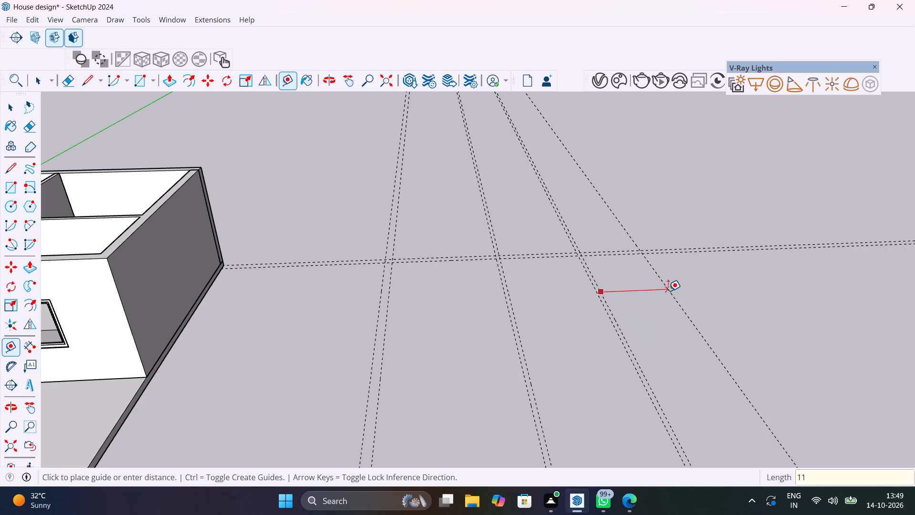
key("apostrophe")
type("10\"")
key("Return")
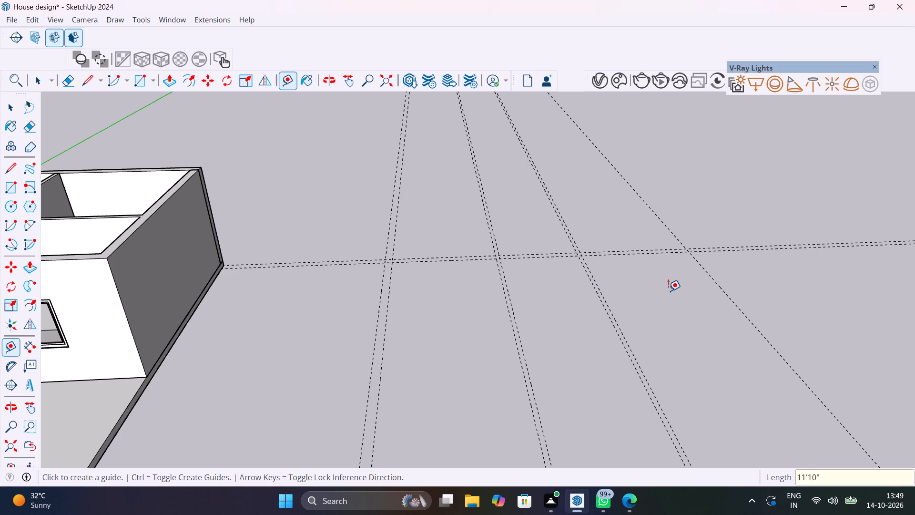
scroll(668, 291, "down", 5)
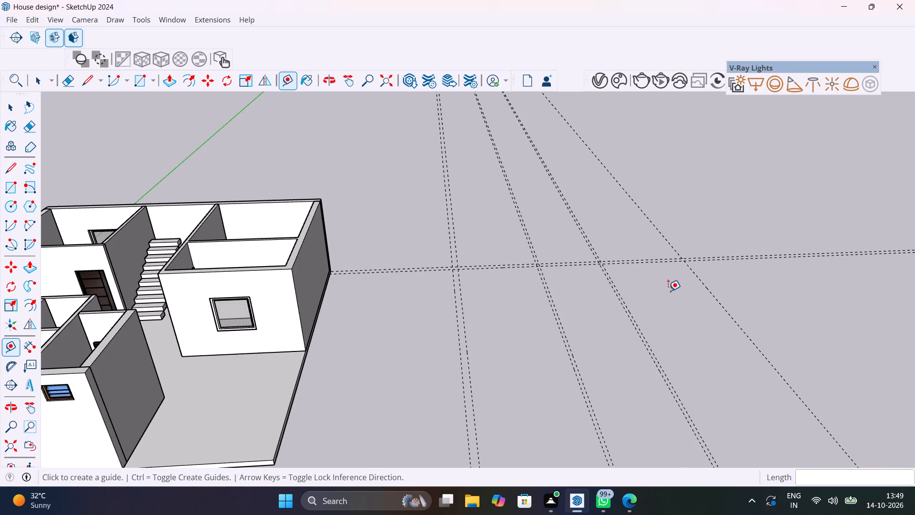
middle_click_drag(668, 291, 555, 264, "shift")
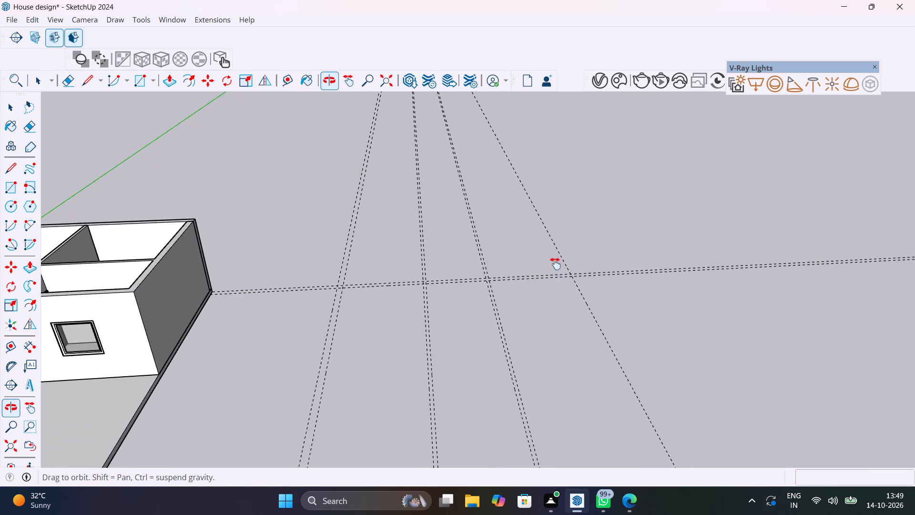
middle_click_drag(555, 264, 556, 260, "shift")
left_click(597, 313)
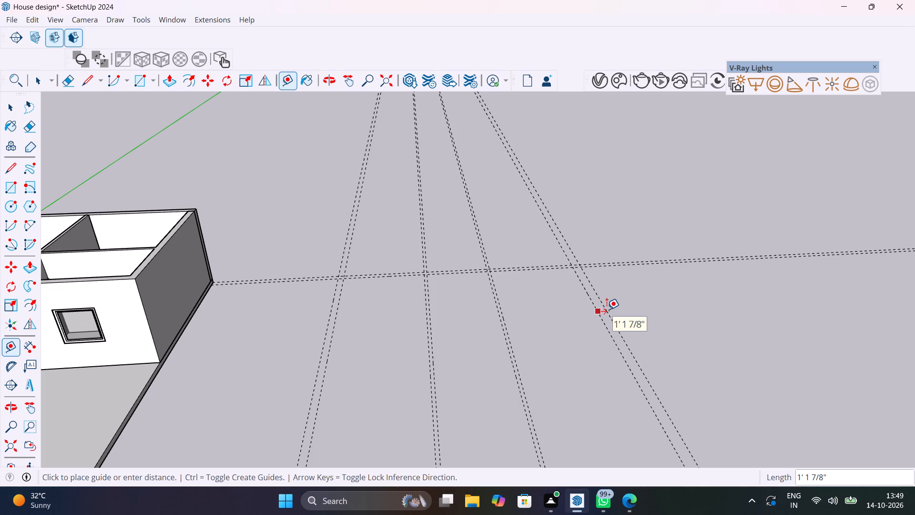
key("9")
key("shift+quotedbl")
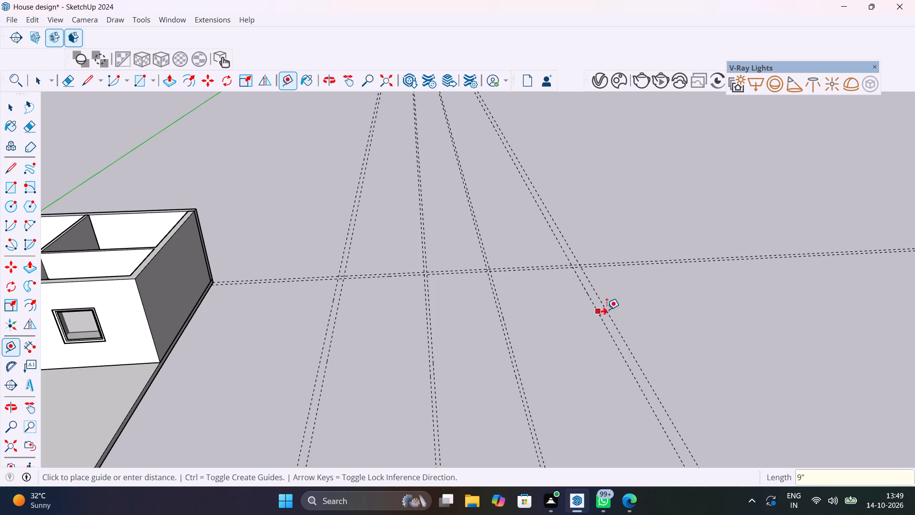
key("Return")
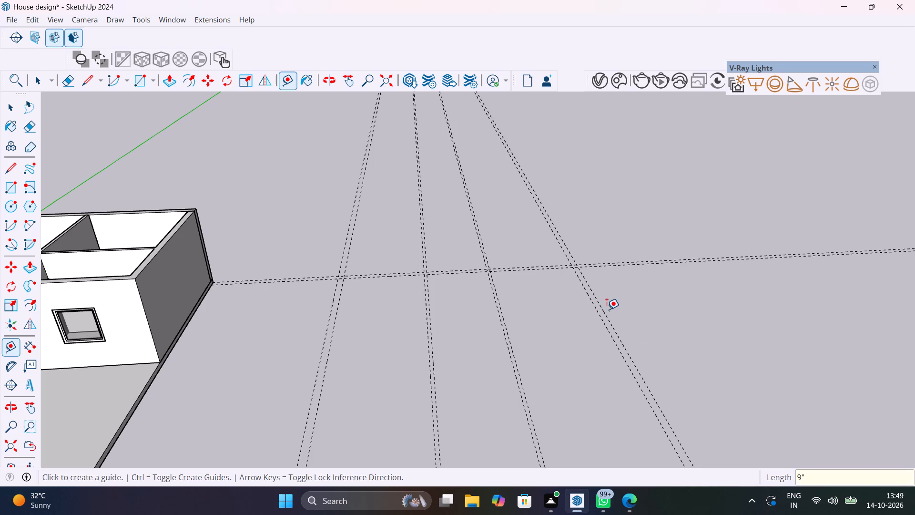
Add a guide 11' toward the porch end from the near line of the crossing 9" pair.
left_click(558, 269)
type("11'")
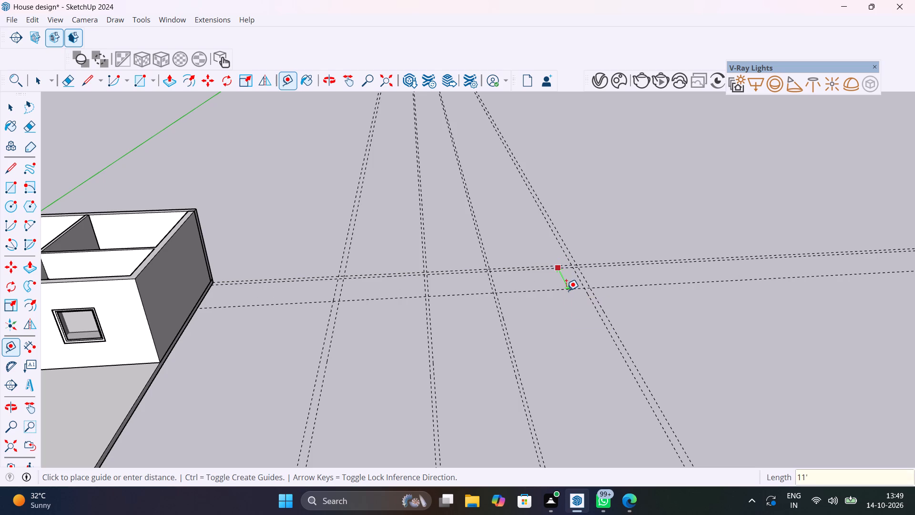
key("Return")
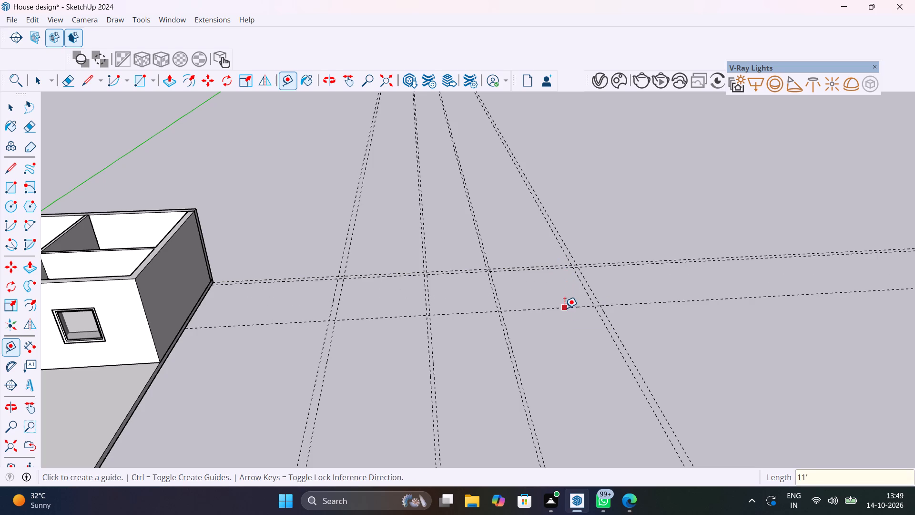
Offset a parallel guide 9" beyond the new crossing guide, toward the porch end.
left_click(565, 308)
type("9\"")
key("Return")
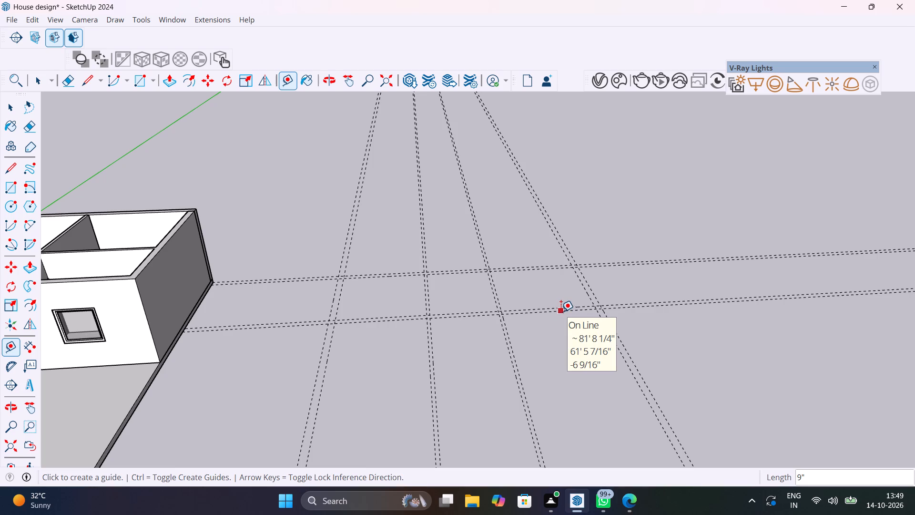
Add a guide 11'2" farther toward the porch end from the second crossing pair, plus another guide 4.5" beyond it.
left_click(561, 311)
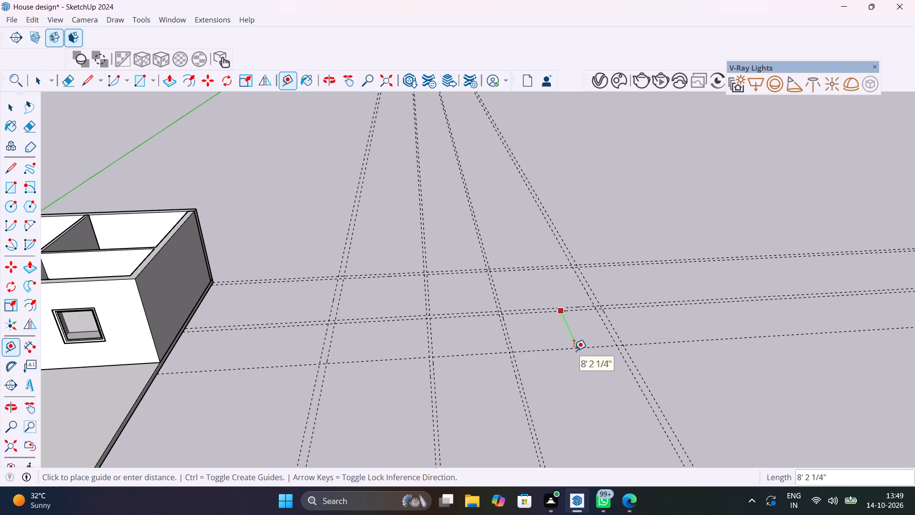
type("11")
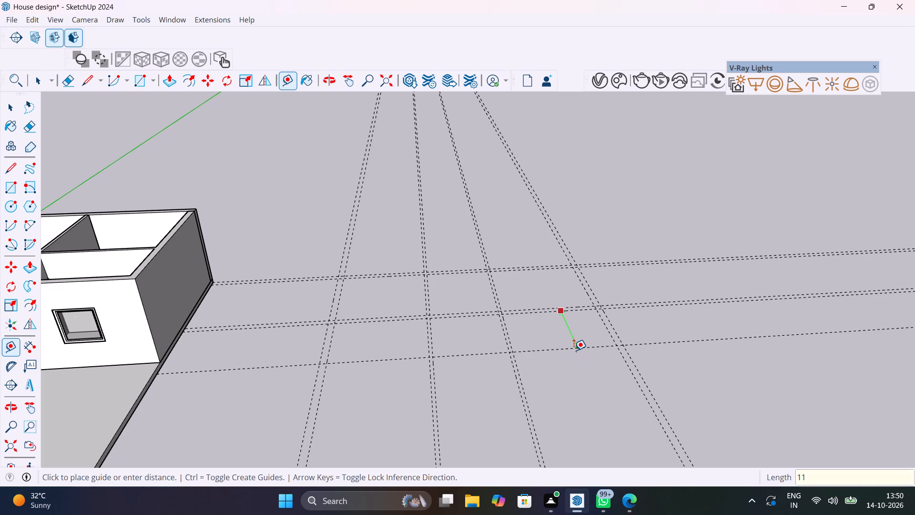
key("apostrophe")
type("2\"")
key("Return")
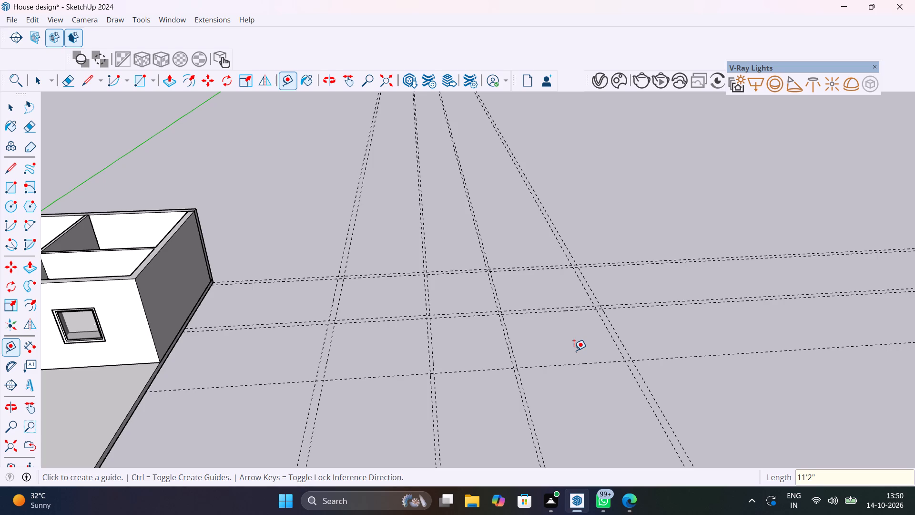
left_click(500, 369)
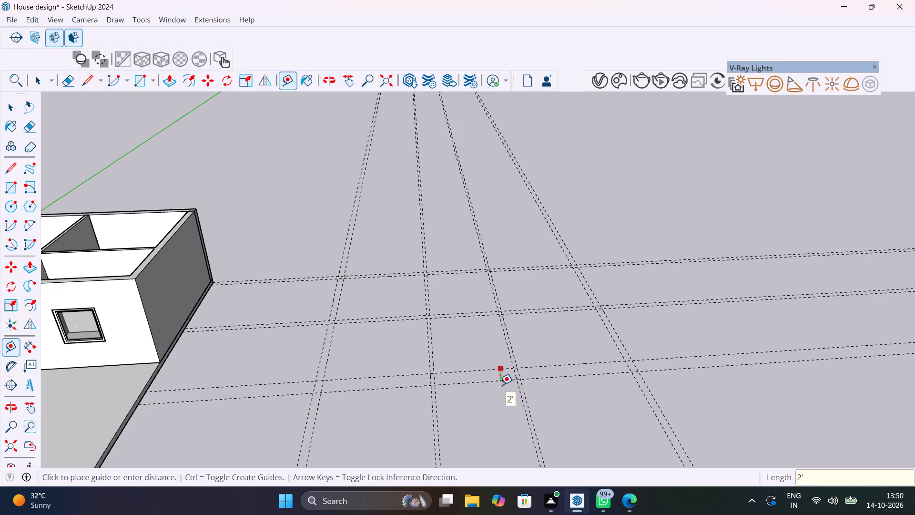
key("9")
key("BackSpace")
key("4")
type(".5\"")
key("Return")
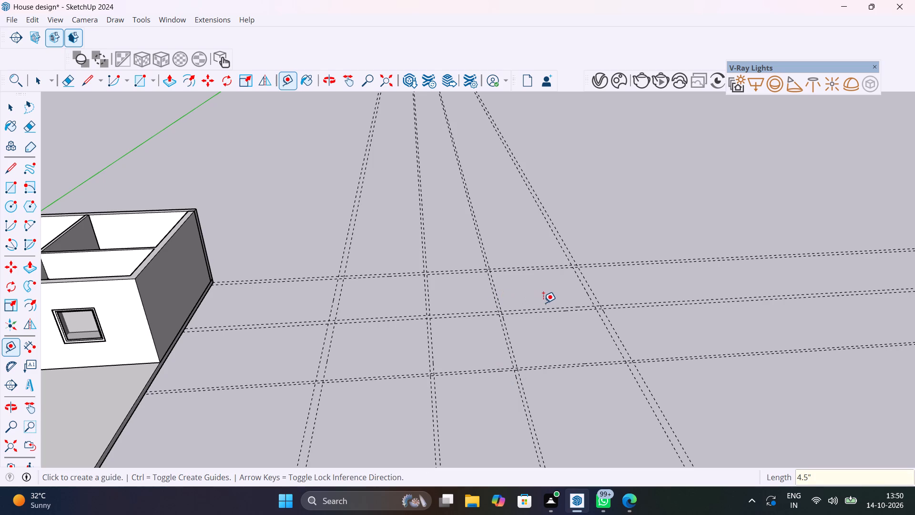
Check the gap between the two guides of the middle crossing pair with the Dimension tool, without placing a dimension.
scroll(544, 303, "up", 9)
key("space")
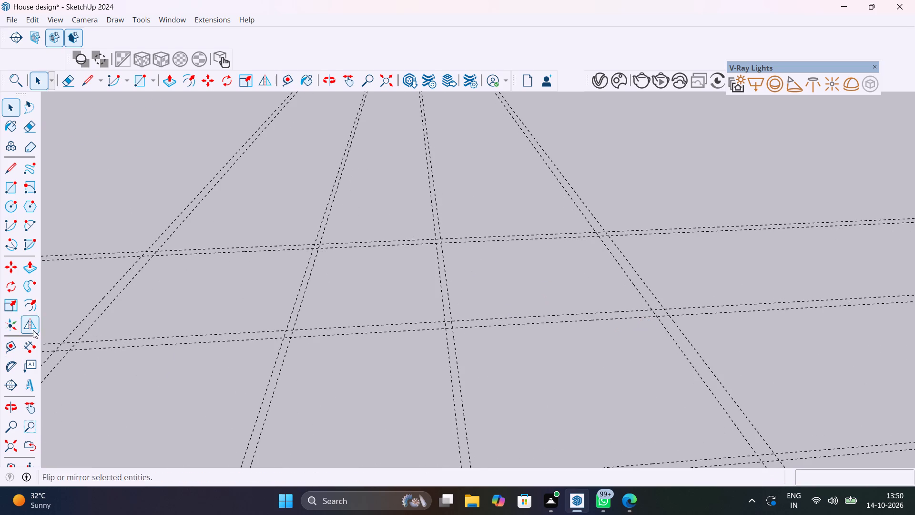
left_click(31, 345)
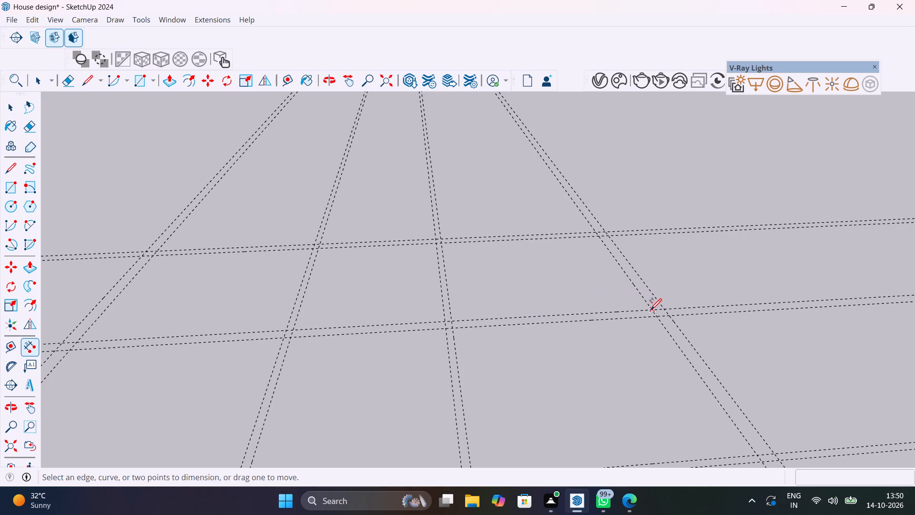
left_click(651, 309)
scroll(654, 317, "up", 11)
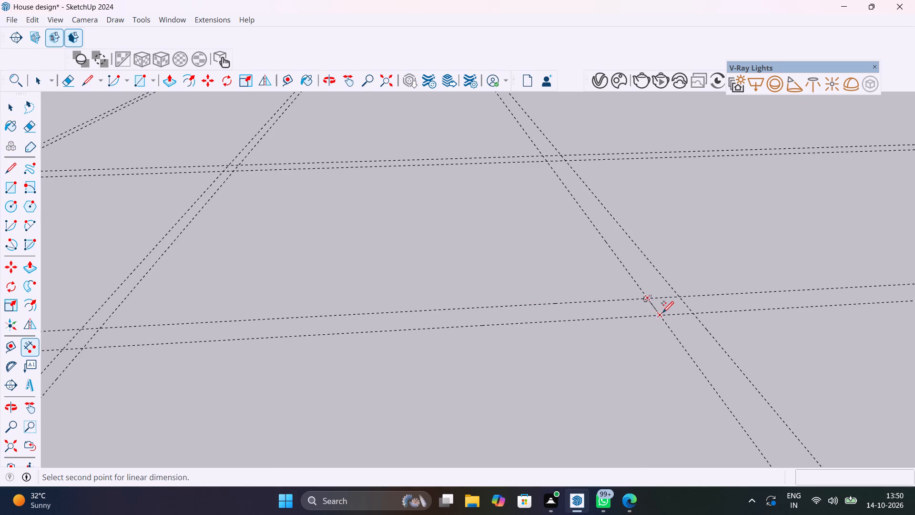
left_click(659, 314)
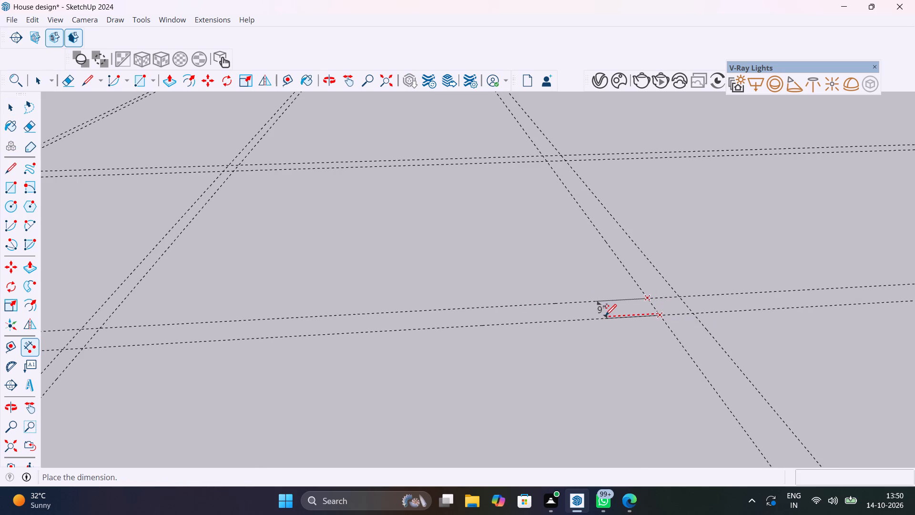
key("Escape")
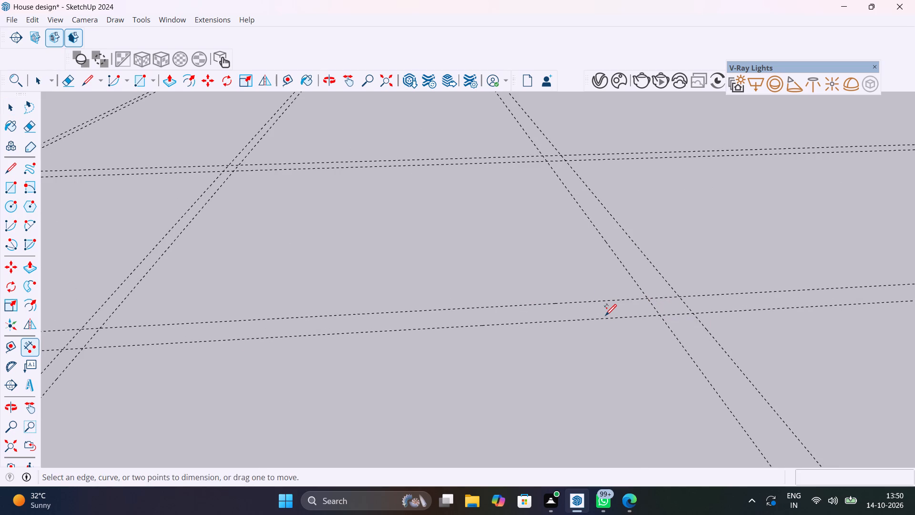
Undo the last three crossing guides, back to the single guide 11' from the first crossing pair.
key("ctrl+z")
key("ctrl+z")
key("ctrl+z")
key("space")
Offset a parallel guide 4.5" beyond the single crossing guide, toward the porch end.
scroll(605, 315, "down", 5)
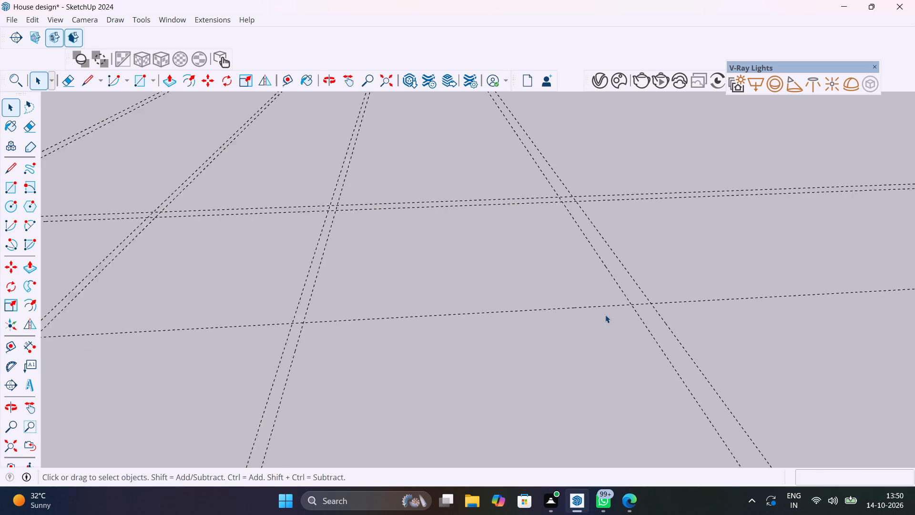
scroll(605, 315, "down", 2)
scroll(456, 329, "down", 9)
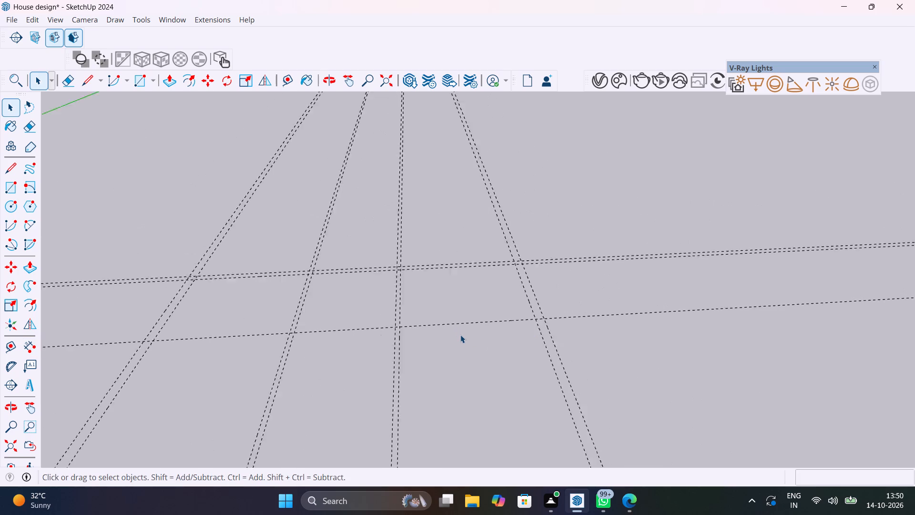
scroll(460, 335, "down", 3)
key("t")
left_click(476, 326)
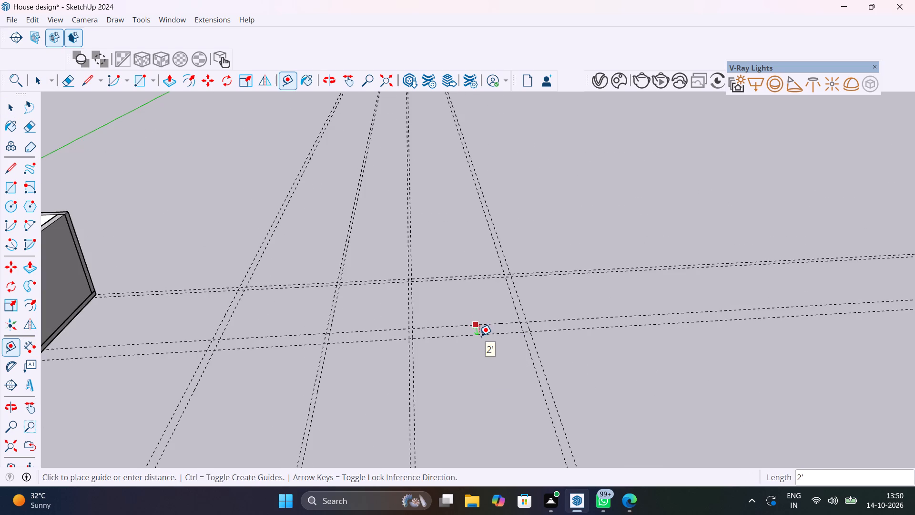
type("4.5\"")
key("Return")
Add a guide 11'2" toward the porch end from the near line of the crossing 4.5" pair.
scroll(479, 336, "down", 5)
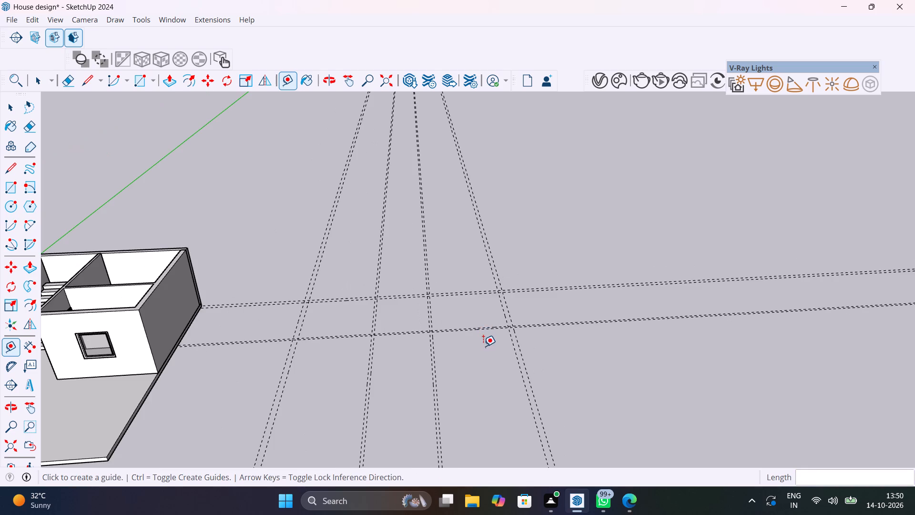
middle_click_drag(486, 351, 571, 321, "shift")
scroll(553, 296, "up", 13)
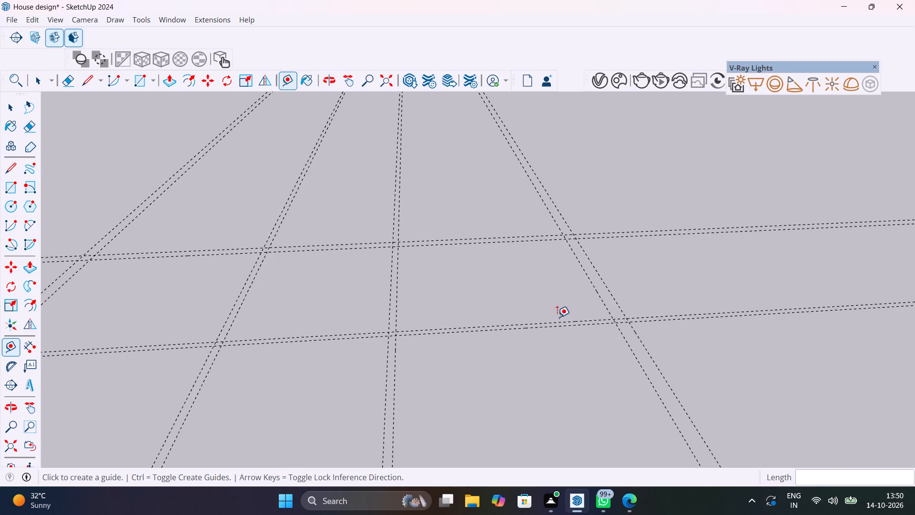
left_click(560, 324)
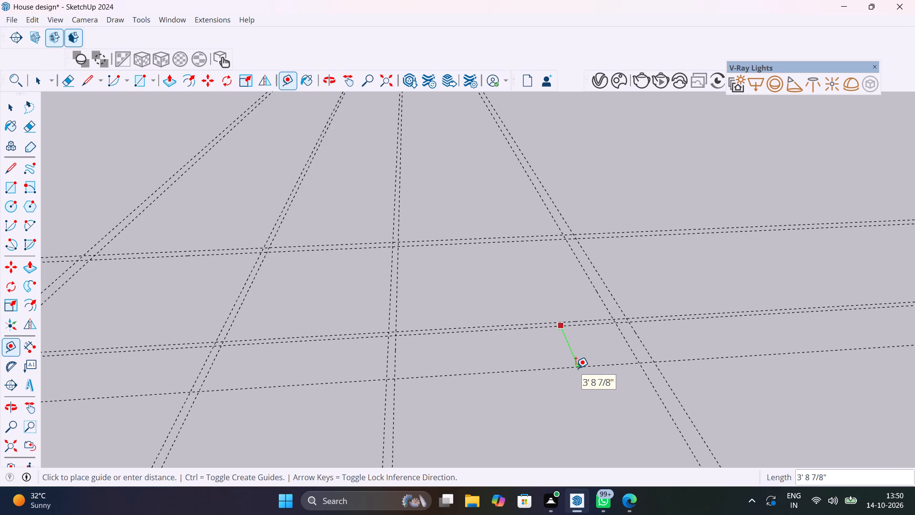
type("11'")
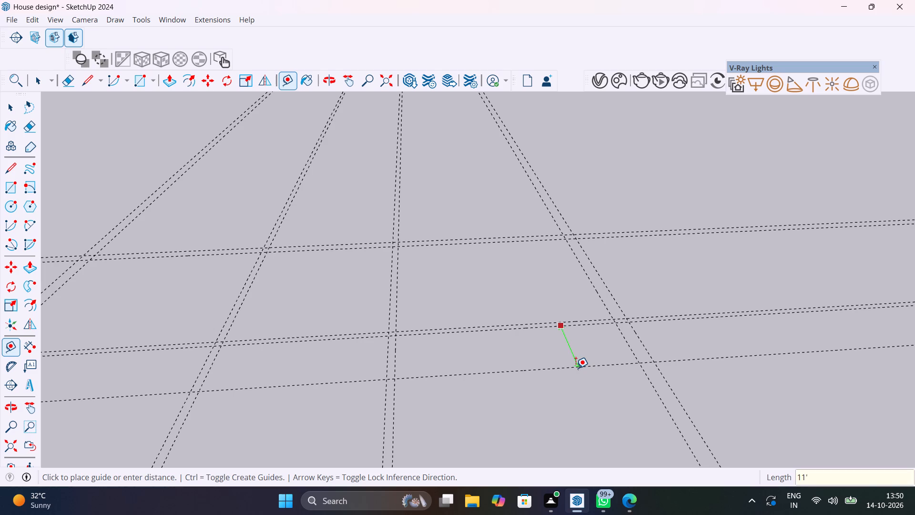
type("2\"")
key("Return")
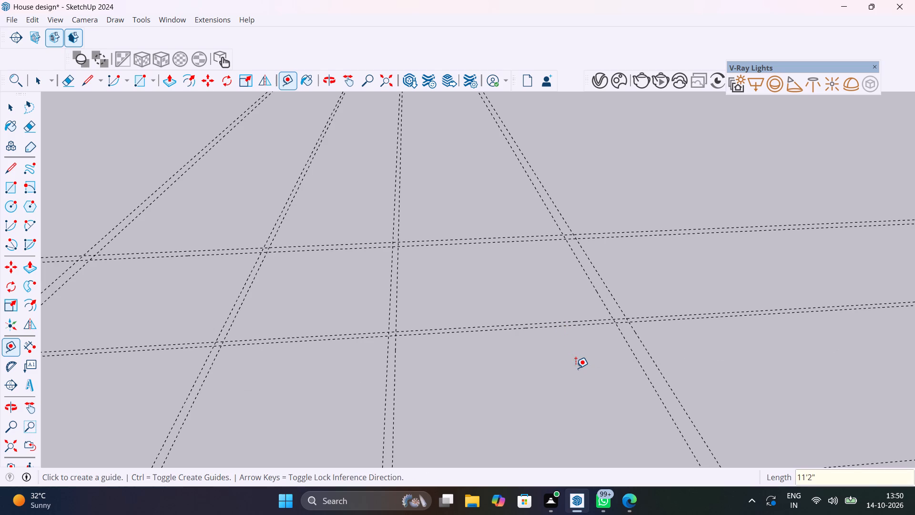
Offset a parallel guide 4.5" beyond the newest single crossing guide, toward the porch end.
scroll(576, 368, "down", 12)
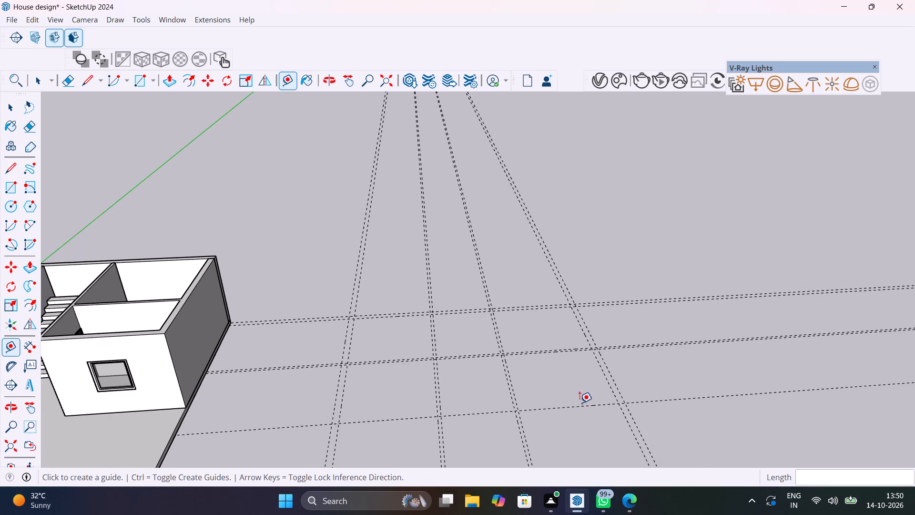
left_click(580, 405)
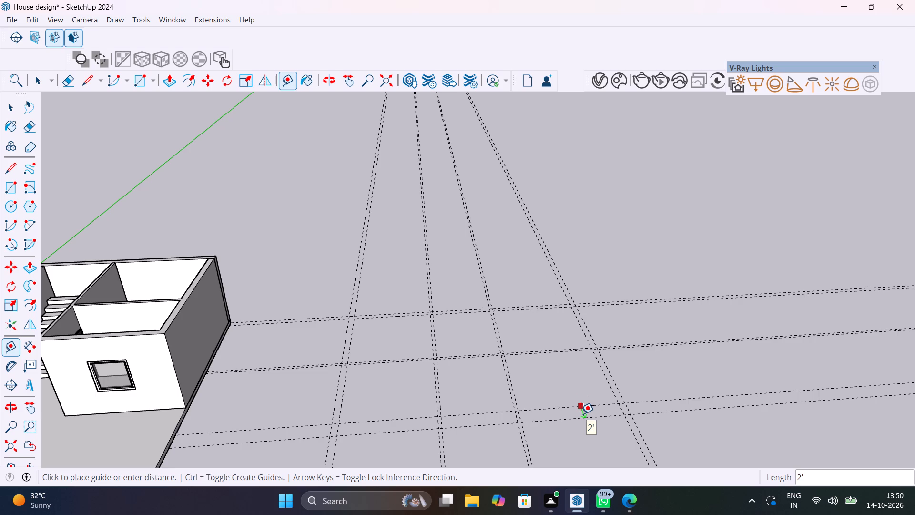
type("4.5\"")
key("Return")
Add a guide 11' toward the porch end from the near line of the third crossing pair.
scroll(581, 414, "down", 7)
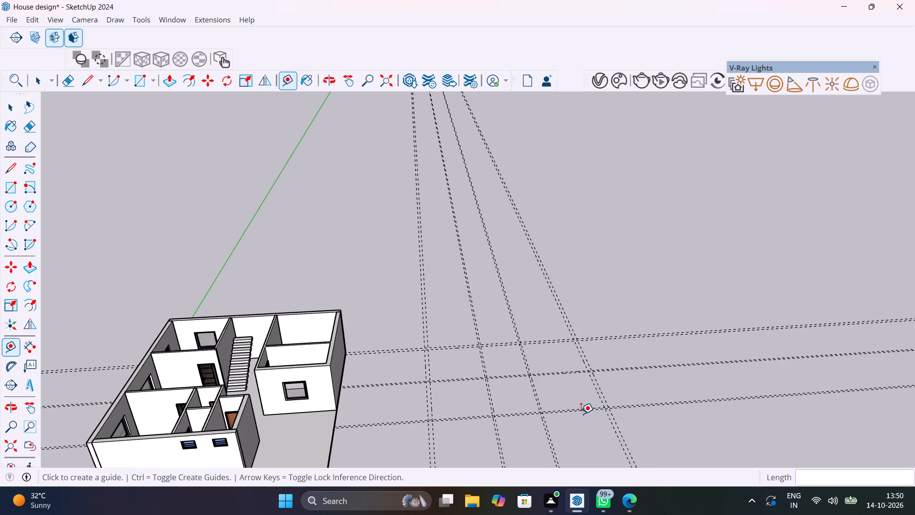
scroll(581, 414, "up", 11)
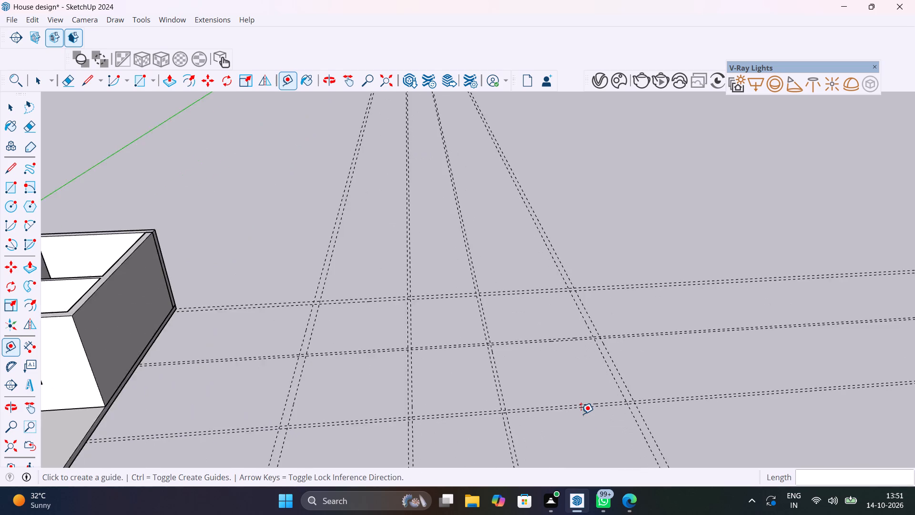
scroll(581, 414, "up", 2)
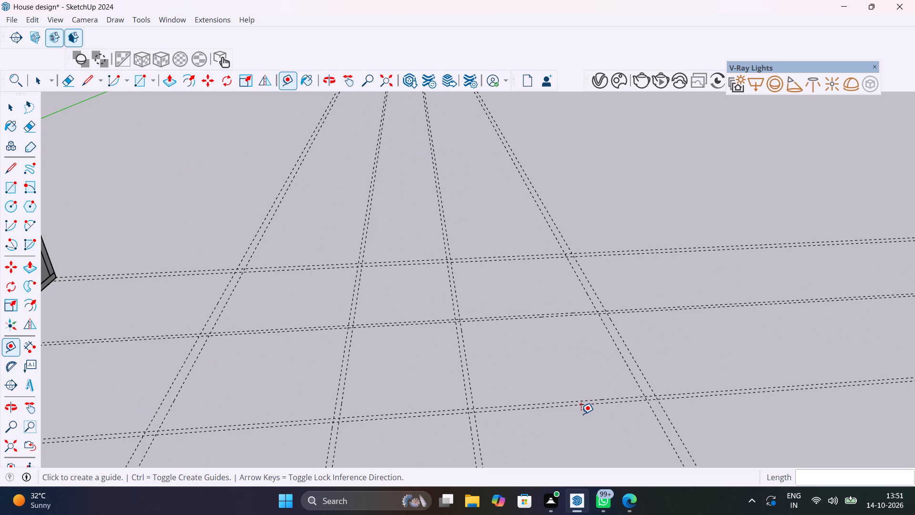
scroll(581, 414, "down", 9)
middle_click_drag(581, 414, 588, 322)
scroll(588, 322, "up", 1)
left_click(494, 341)
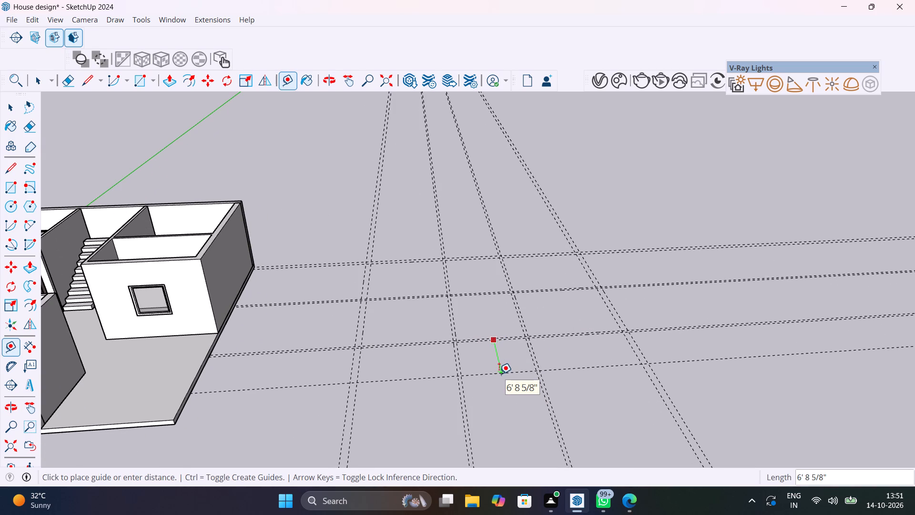
type("11'")
key("Return")
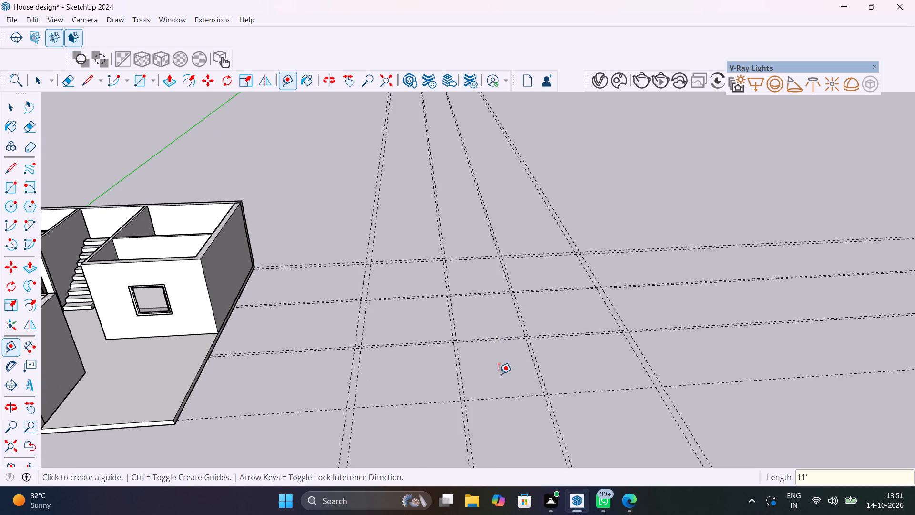
Offset a parallel guide 9" beyond the single crossing guide at the porch edge to complete that wall pair.
scroll(499, 374, "down", 8)
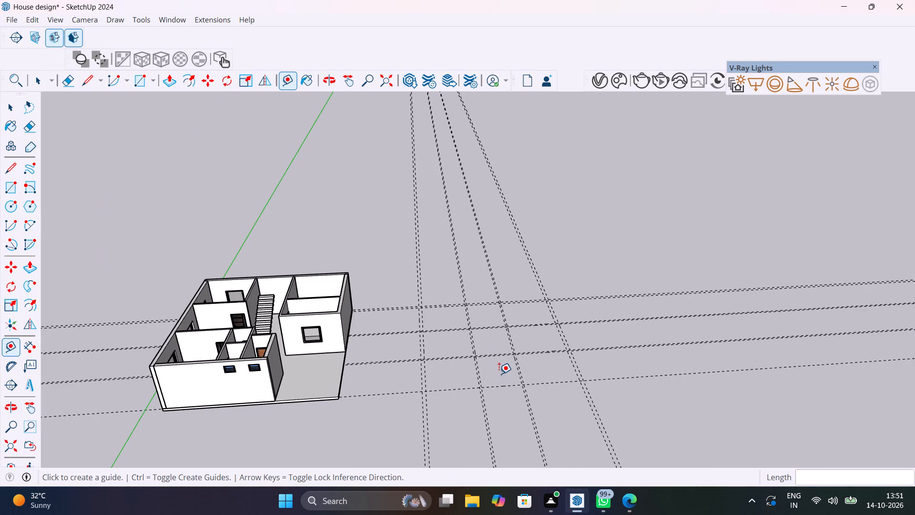
scroll(451, 395, "up", 6)
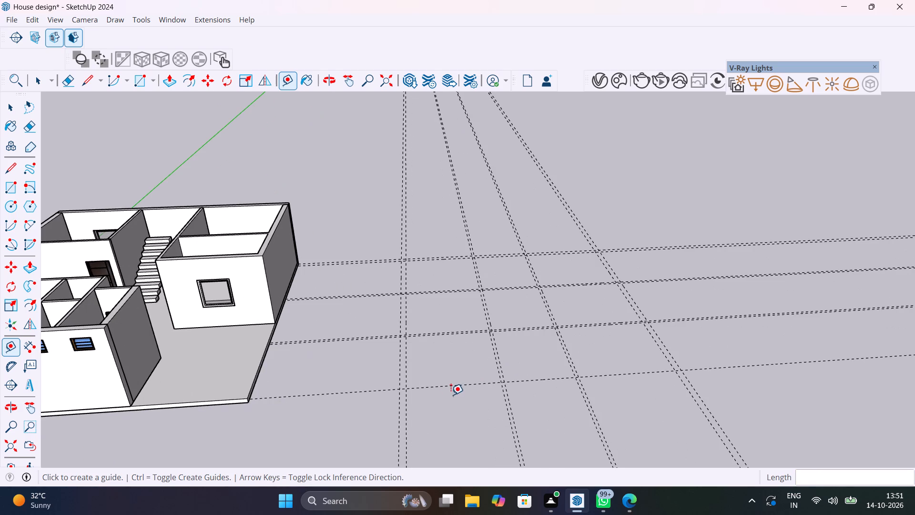
left_click(454, 384)
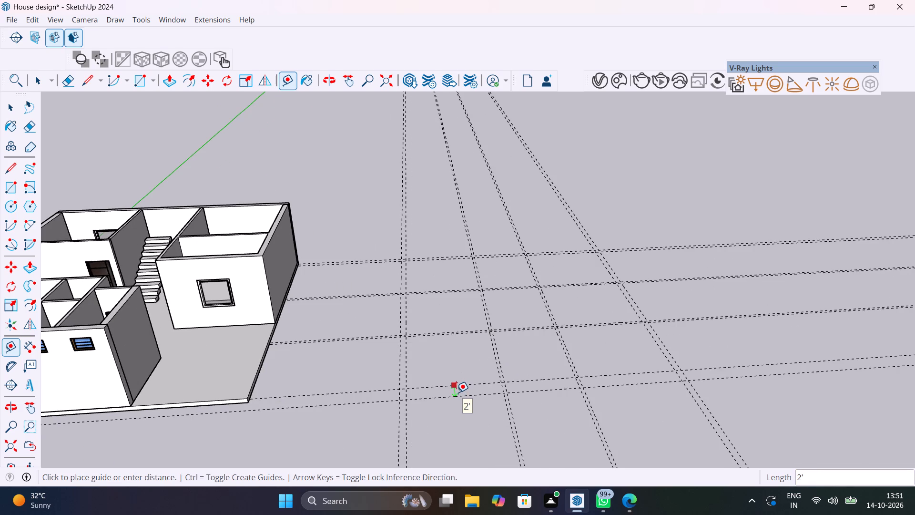
type("9\"")
key("Return")
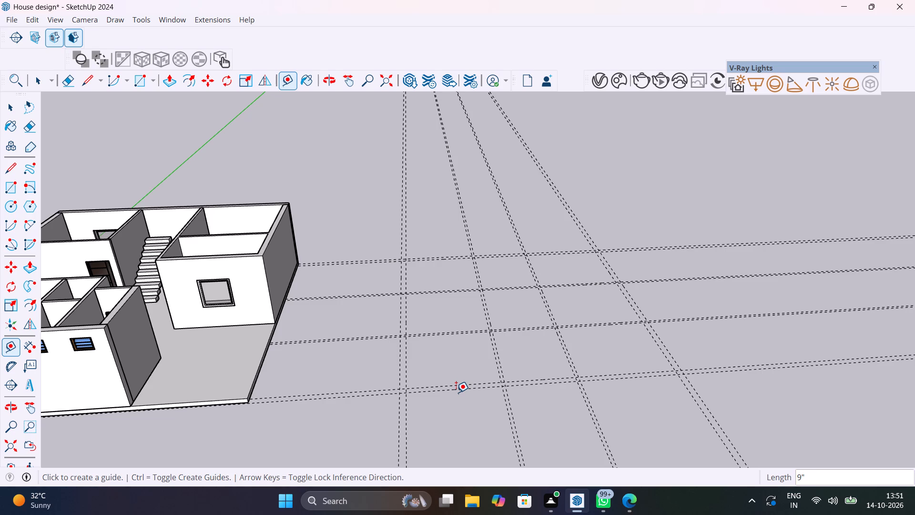
Add a guide 3' outward from the outer line of the 9" pair at the porch edge.
scroll(456, 392, "down", 5)
scroll(456, 392, "up", 5)
left_click(459, 388)
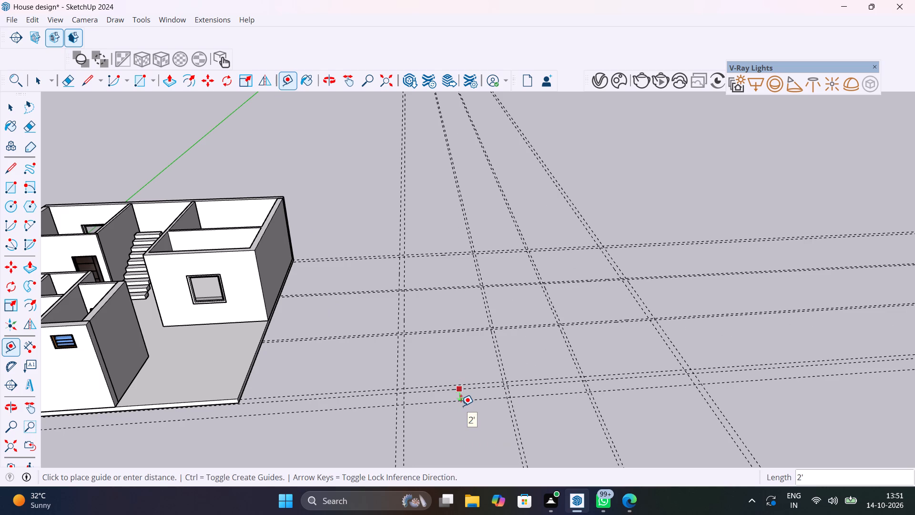
type("3'")
key("Return")
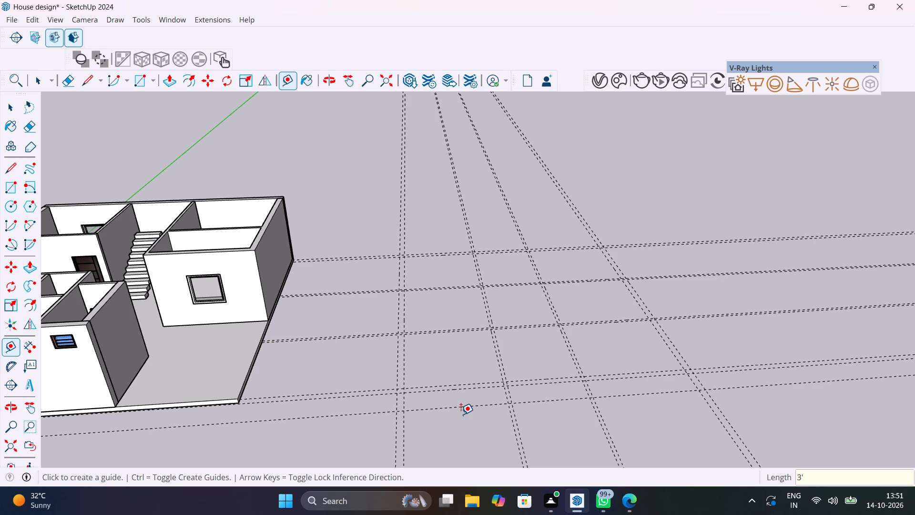
Offset a parallel guide 4.5" beyond the outermost single crossing guide.
left_click(466, 408)
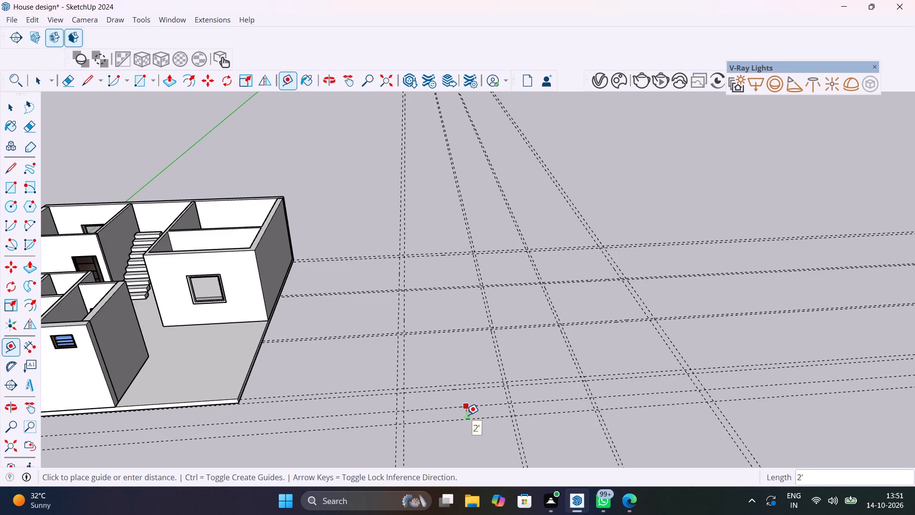
type("4.5\"")
key("Return")
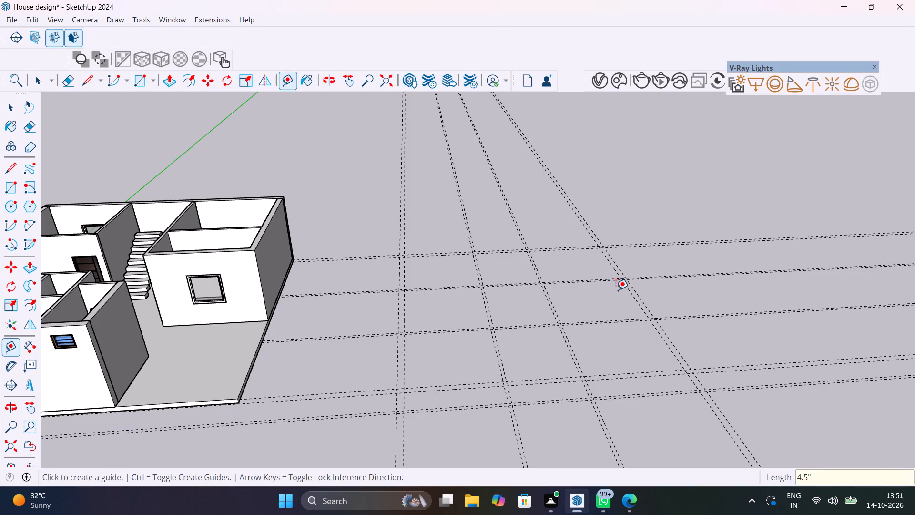
Add a guide 13'1" toward the porch end from the near line of the second crossing pair.
scroll(613, 285, "up", 16)
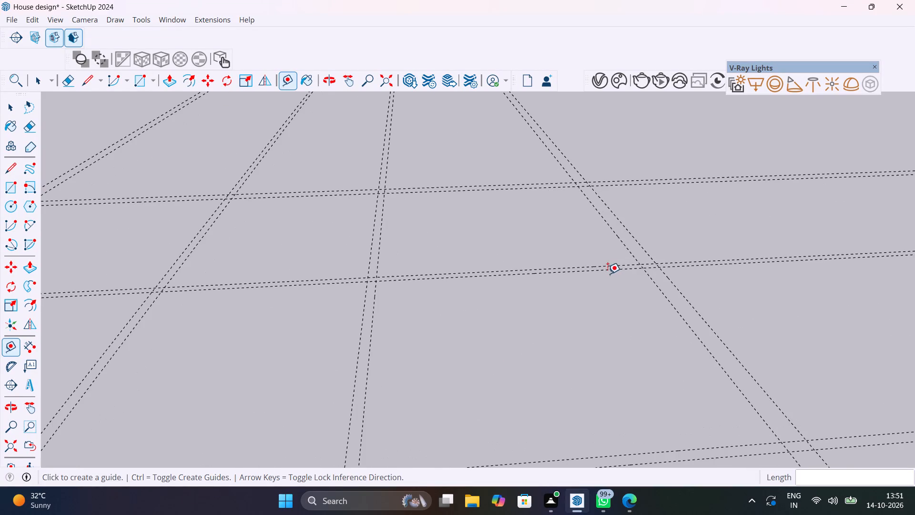
left_click(609, 269)
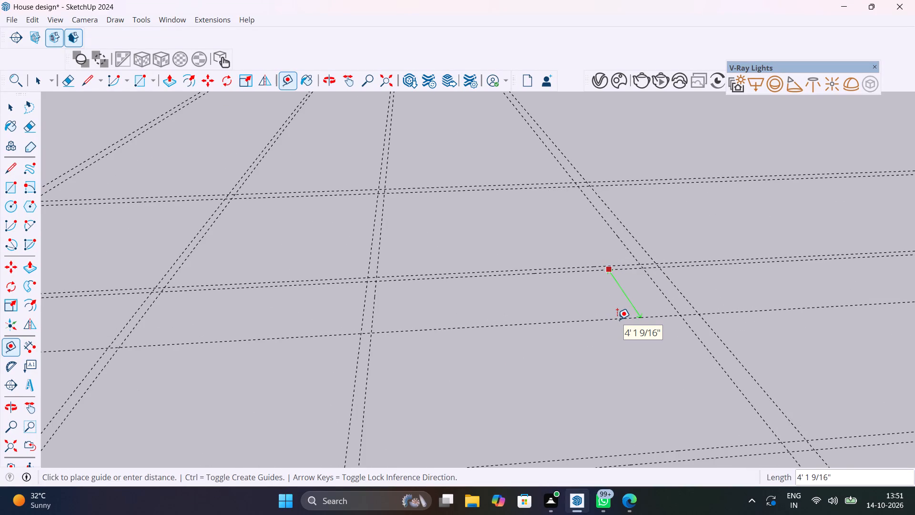
type("13'")
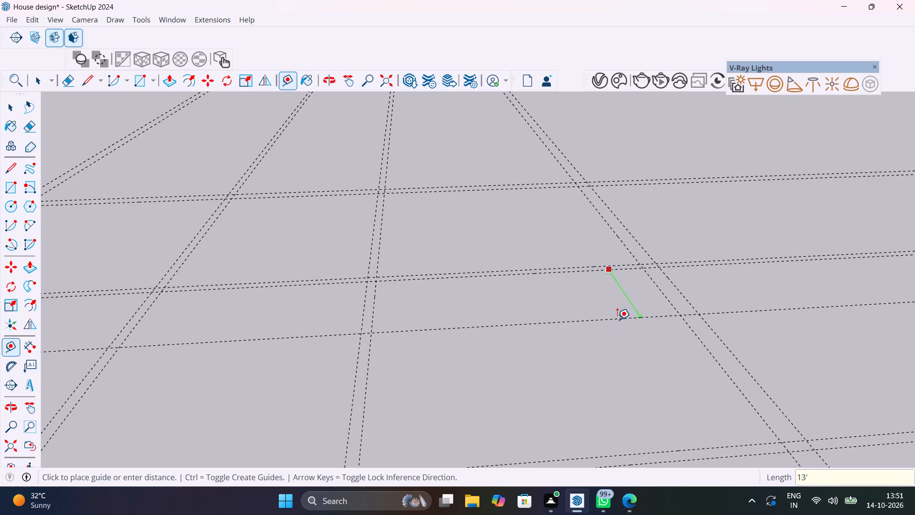
type("1\"")
key("Return")
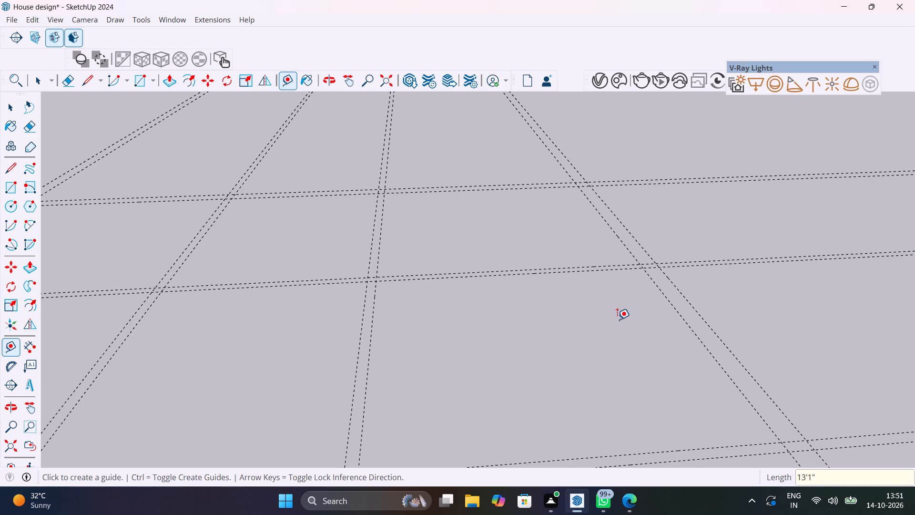
Offset a parallel guide 9" beyond the single guide just past the third crossing pair.
scroll(617, 319, "down", 13)
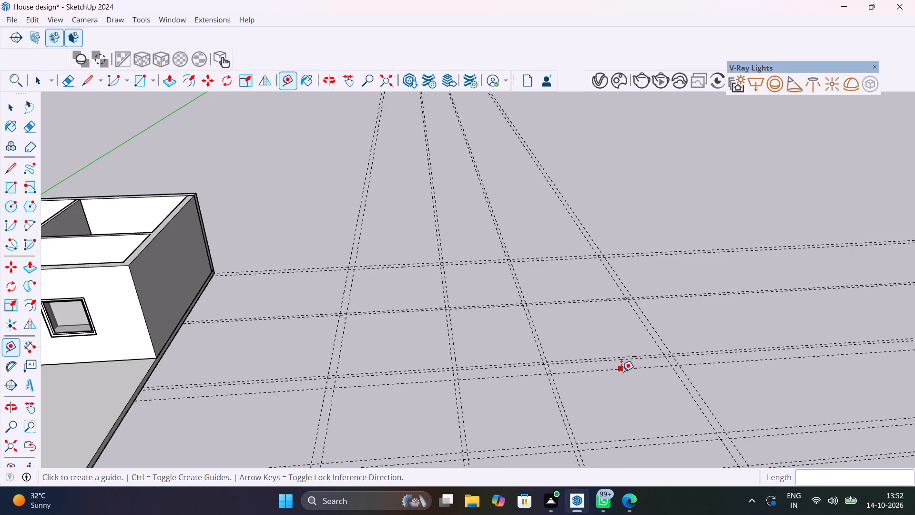
scroll(621, 371, "up", 6)
left_click(625, 368)
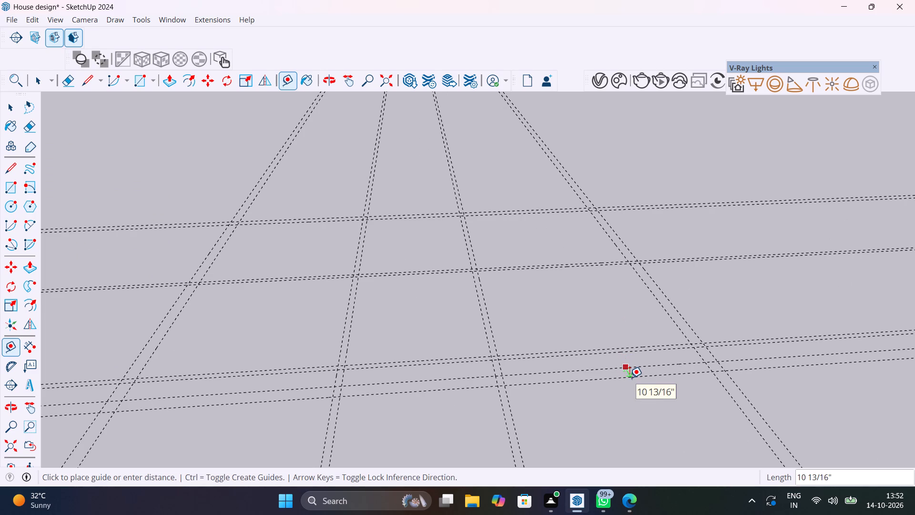
type("9\"")
key("Return")
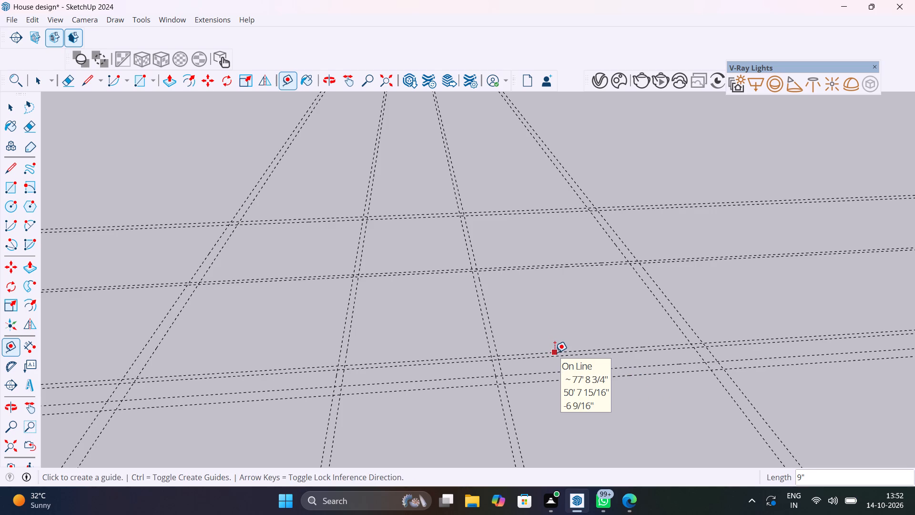
Draw a 33' 6 1/2" by 38' 9 1/2" rectangle between the opposite outermost guide intersections of the grid.
scroll(555, 352, "down", 8)
middle_click_drag(564, 362, 565, 386)
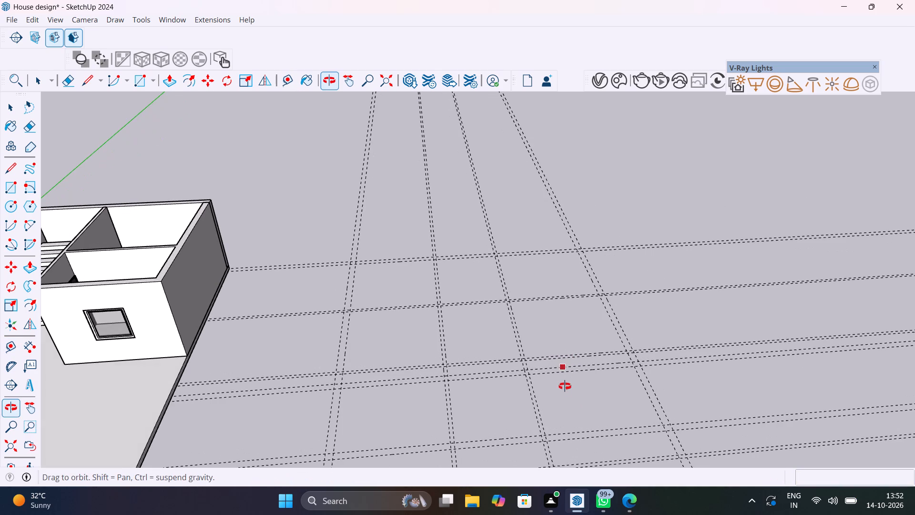
middle_click_drag(565, 386, 519, 330)
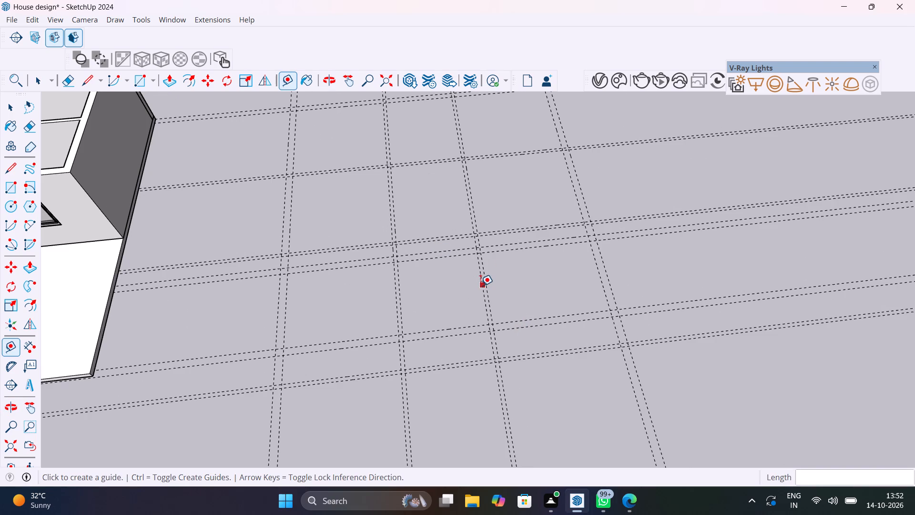
middle_click_drag(465, 324, 527, 379, "shift")
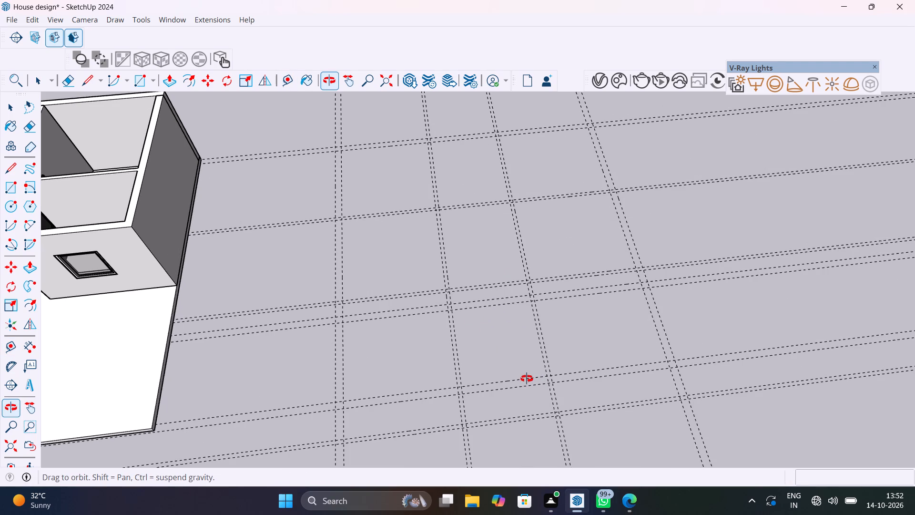
middle_click_drag(527, 379, 526, 363, "shift")
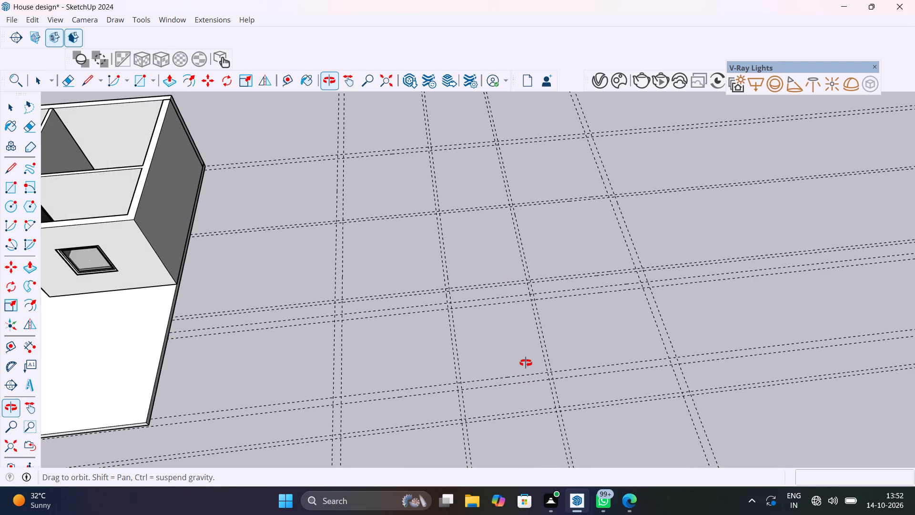
middle_click_drag(526, 363, 526, 381, "shift")
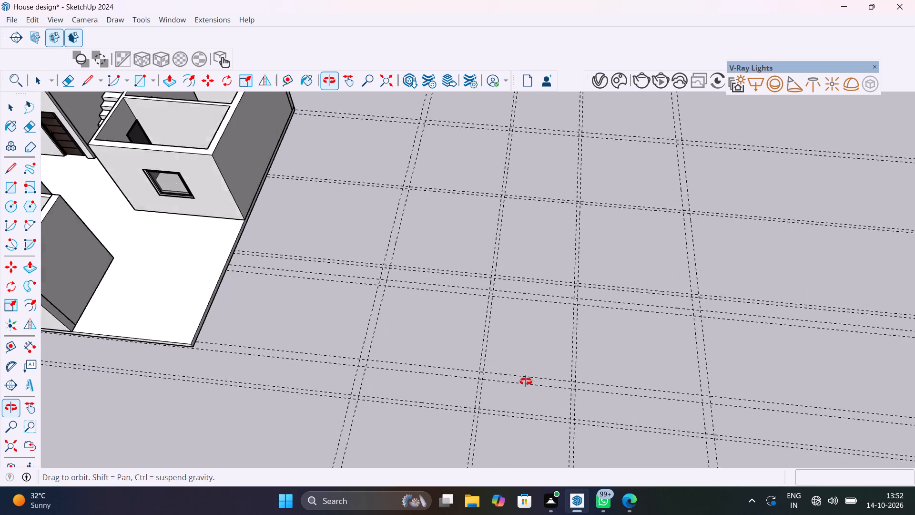
middle_click_drag(526, 381, 567, 391, "shift")
scroll(526, 394, "down", 6)
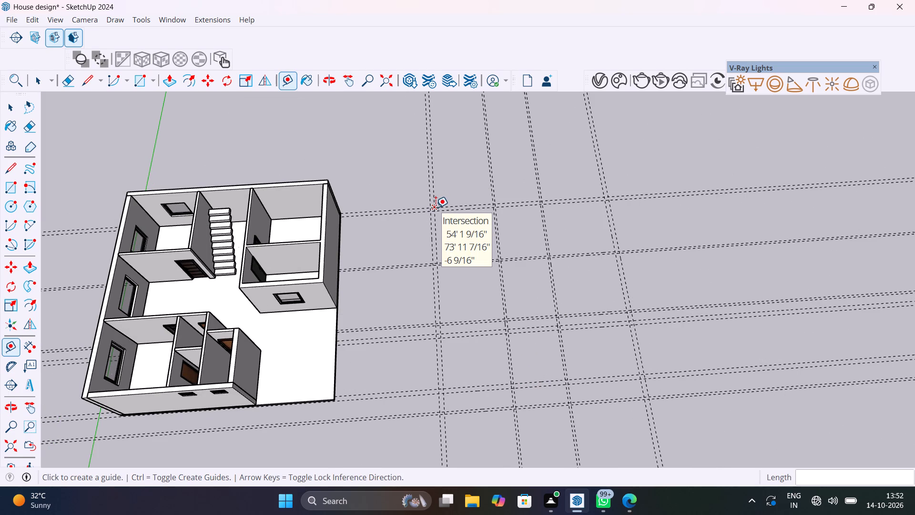
key("r")
left_click(432, 205)
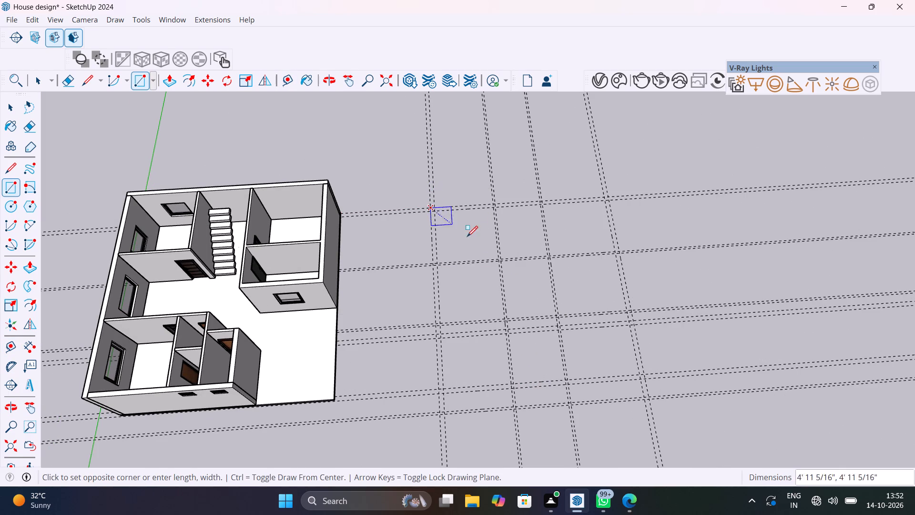
scroll(648, 400, "up", 6)
left_click(648, 400)
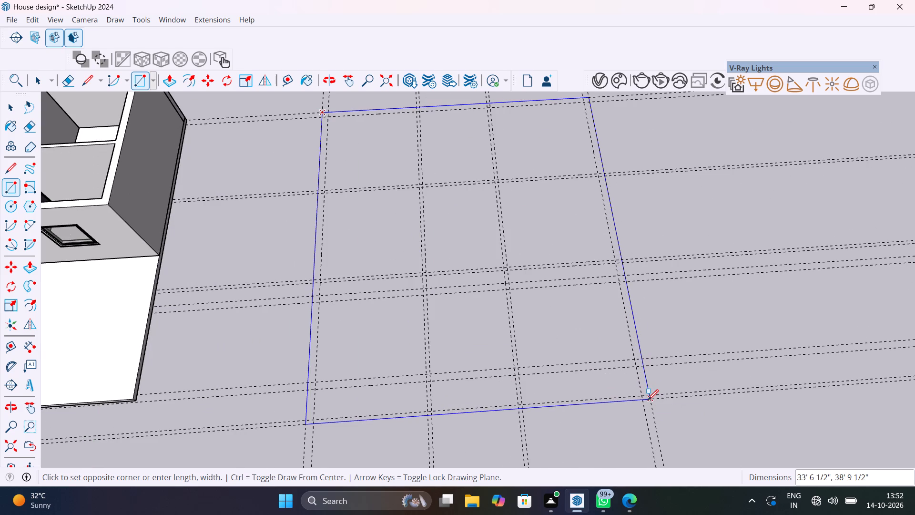
Push/Pull the underside of the new rectangle down 6" to form the floor slab.
scroll(648, 400, "down", 6)
middle_click_drag(579, 437, 549, 321)
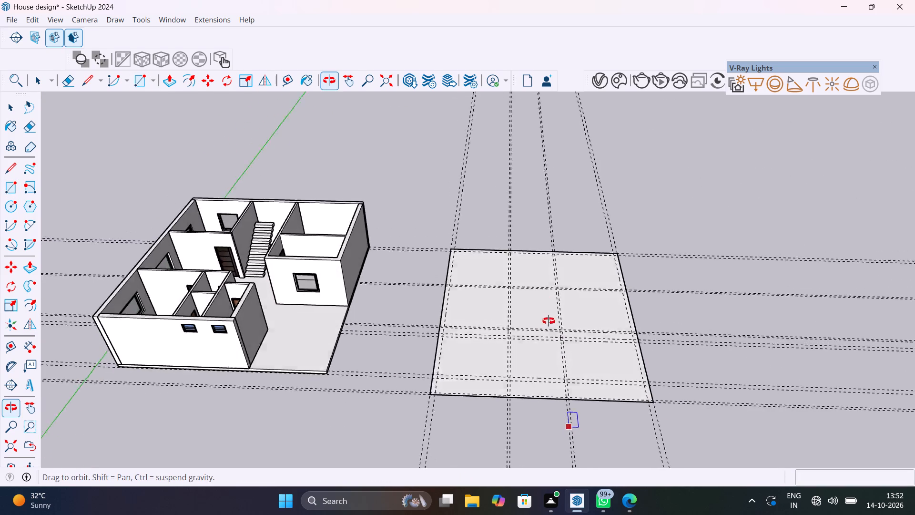
middle_click_drag(549, 321, 548, 221)
scroll(548, 221, "up", 1)
middle_click_drag(589, 401, 560, 277)
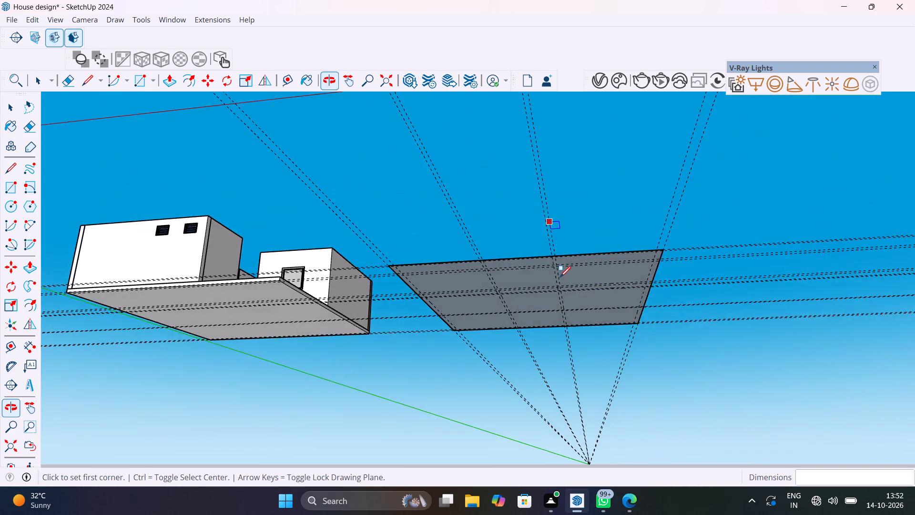
scroll(560, 277, "up", 1)
key("p")
left_click(588, 285)
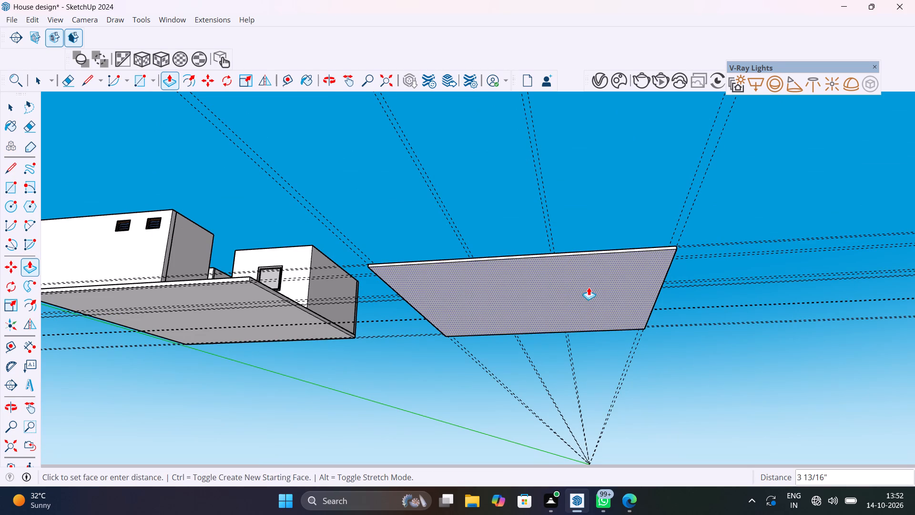
type("6\"")
key("Return")
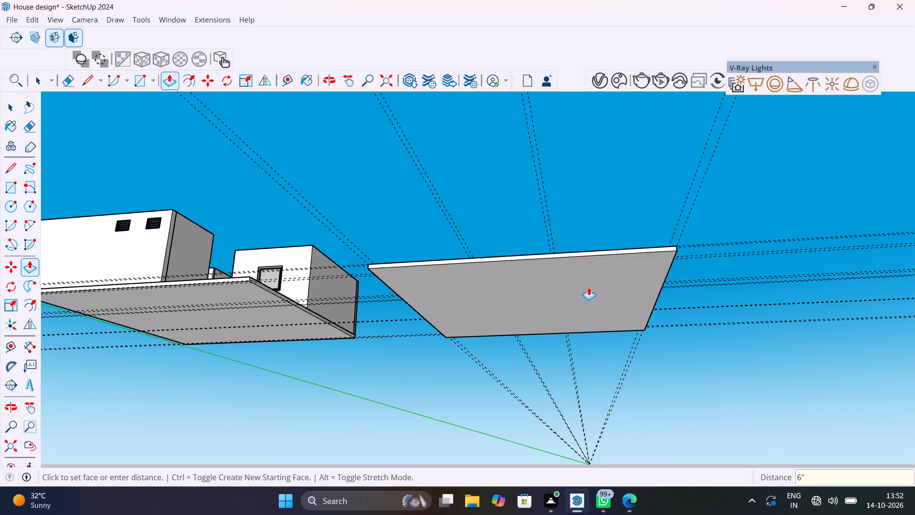
Make the whole new 6" floor slab, with all its faces and edges, into a group.
key("space")
middle_click_drag(581, 301, 580, 452)
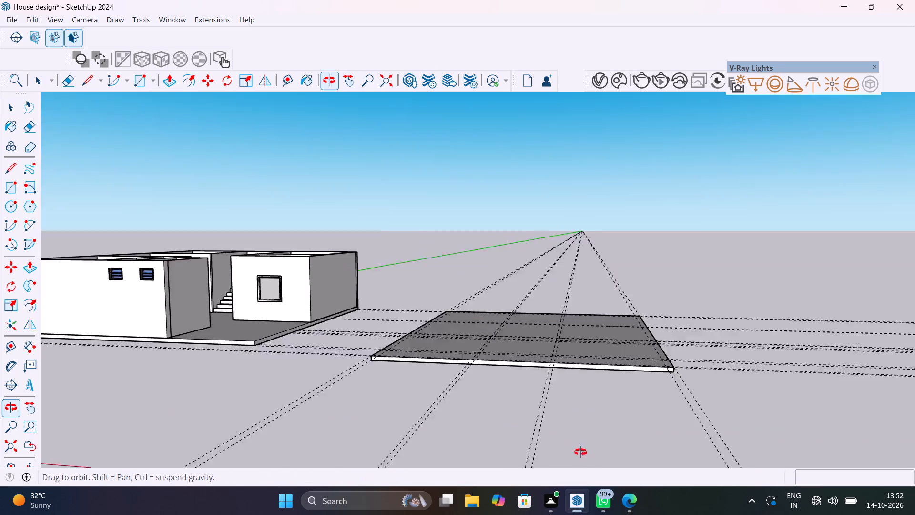
middle_click_drag(580, 452, 590, 454)
triple_click(608, 394)
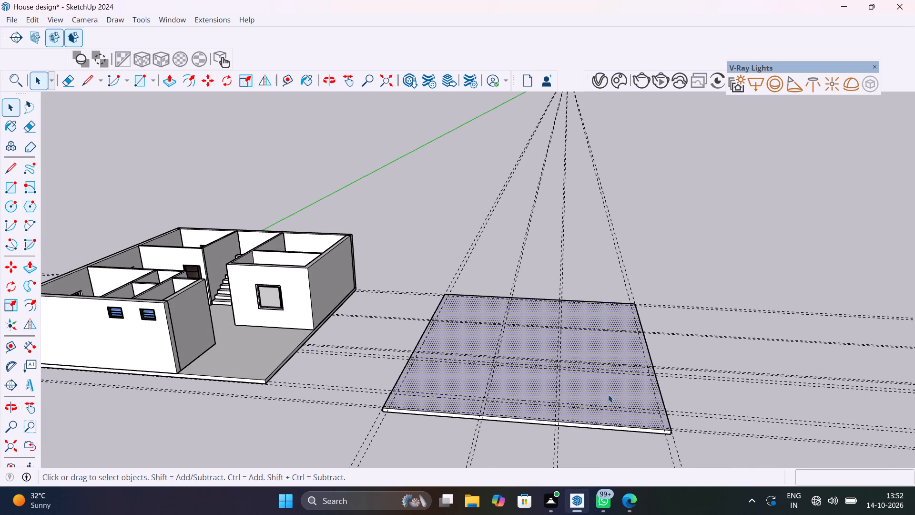
left_click(608, 394)
right_click(608, 394)
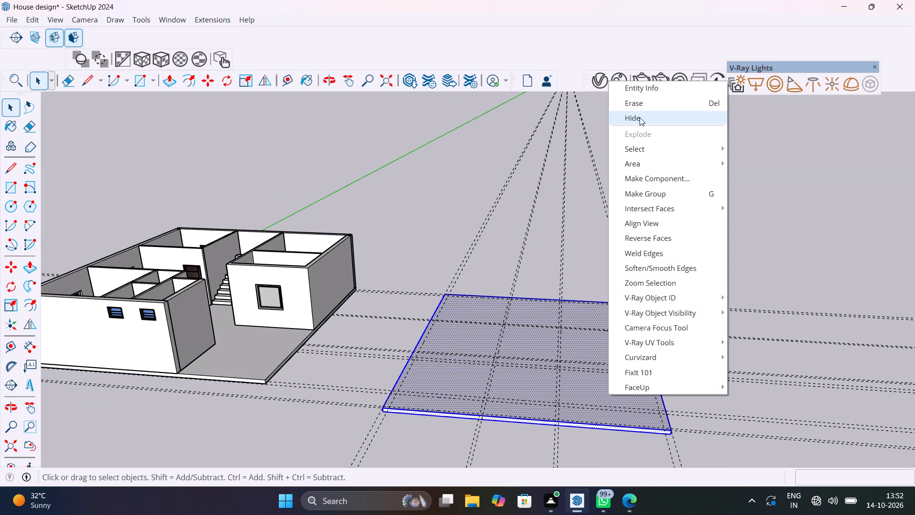
left_click(660, 199)
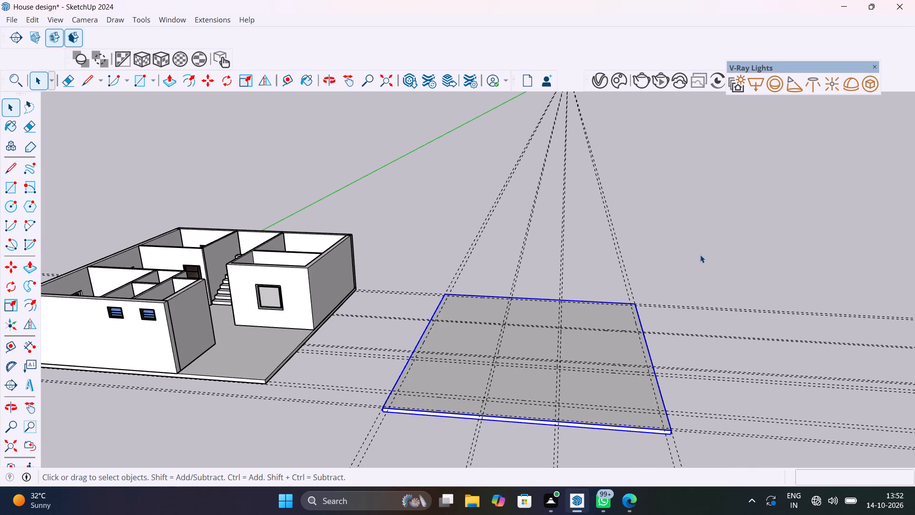
left_click(704, 263)
Draw a 33' 6 1/2" by 9" wall rectangle along the slab's end edge opposite the porch end, following the guides.
middle_click_drag(651, 301, 656, 448)
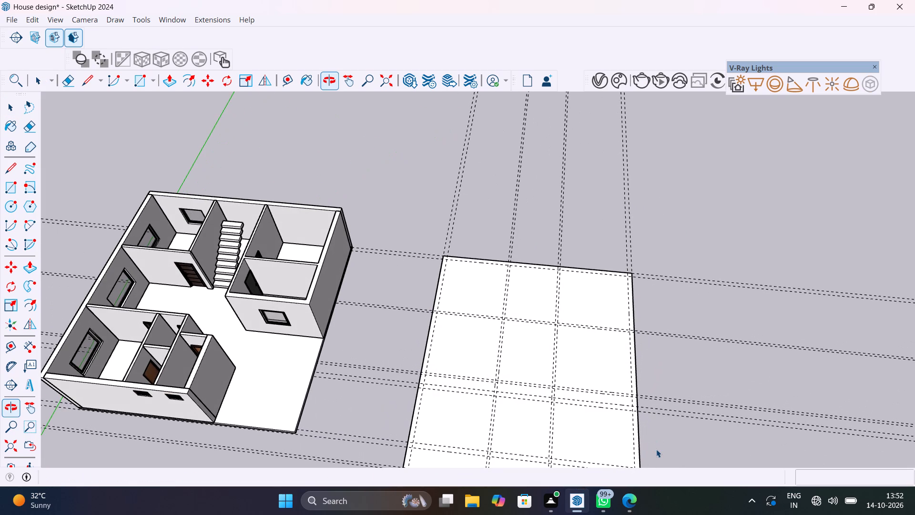
middle_click_drag(656, 449, 690, 390)
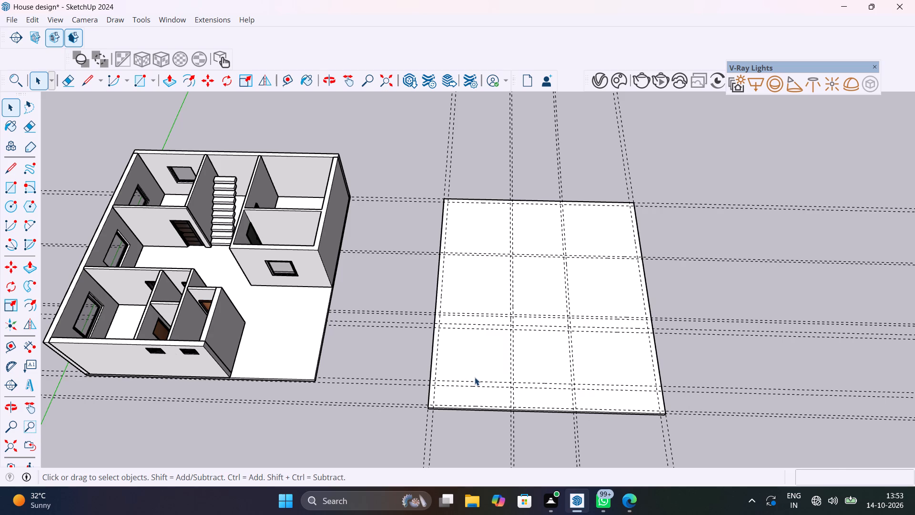
scroll(475, 376, "up", 6)
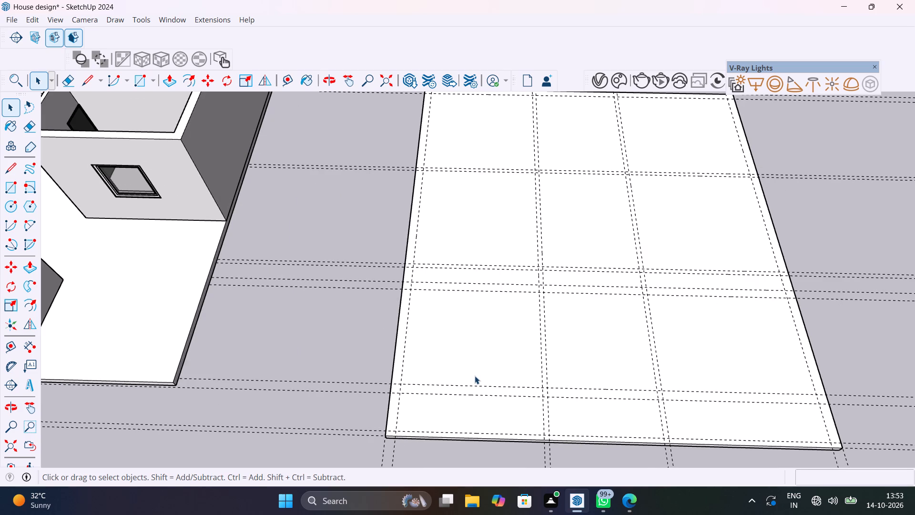
middle_click_drag(475, 375, 475, 443)
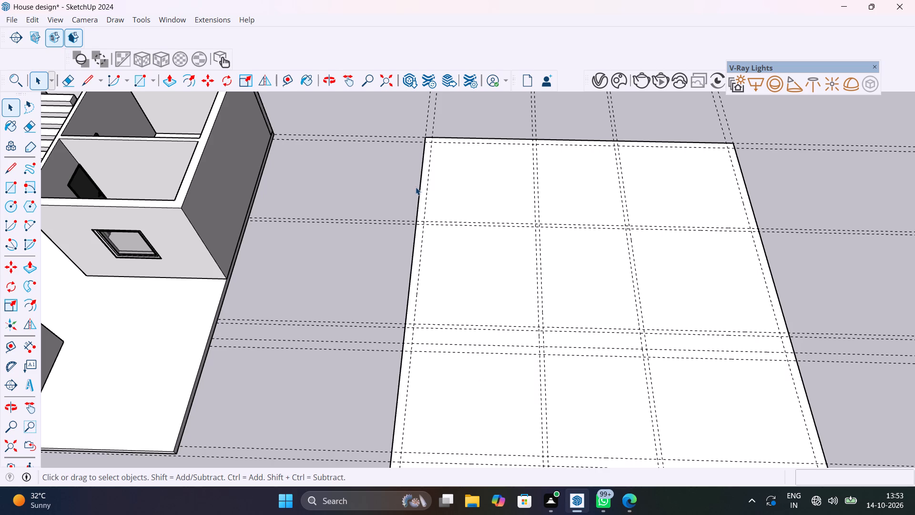
middle_click_drag(435, 259, 430, 327)
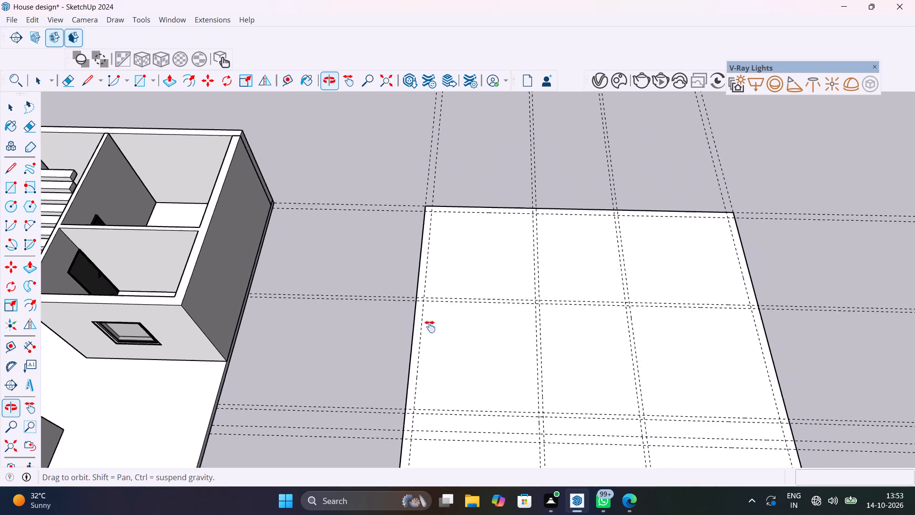
middle_click_drag(430, 327, 427, 391)
scroll(381, 155, "up", 5)
middle_click_drag(391, 149, 305, 305, "shift")
key("r")
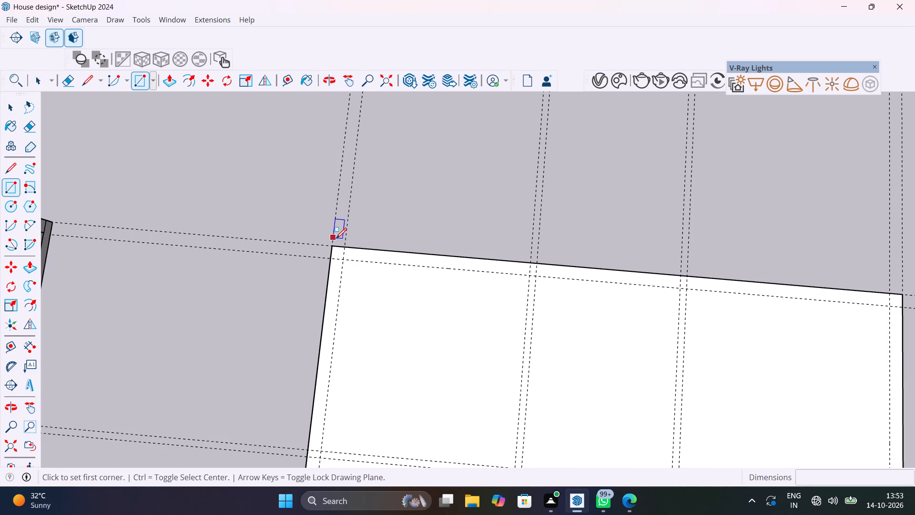
left_click(332, 247)
scroll(407, 264, "down", 7)
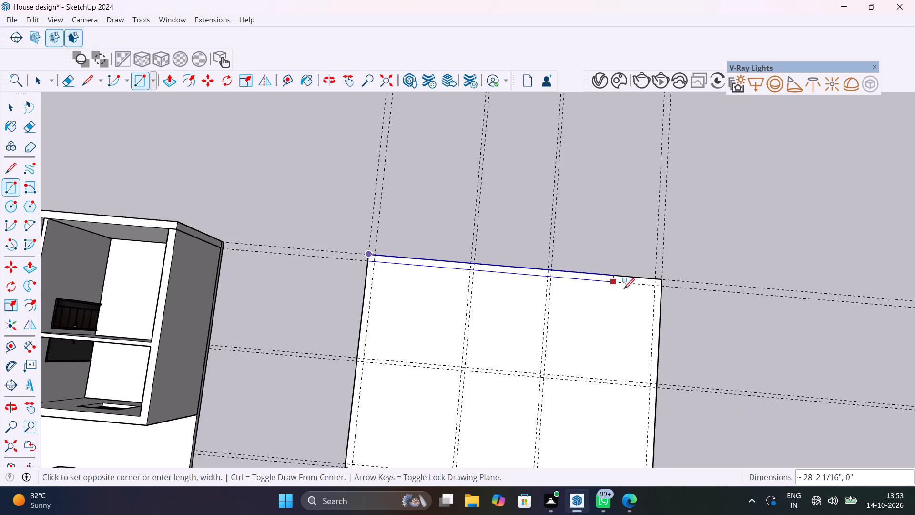
scroll(658, 291, "up", 10)
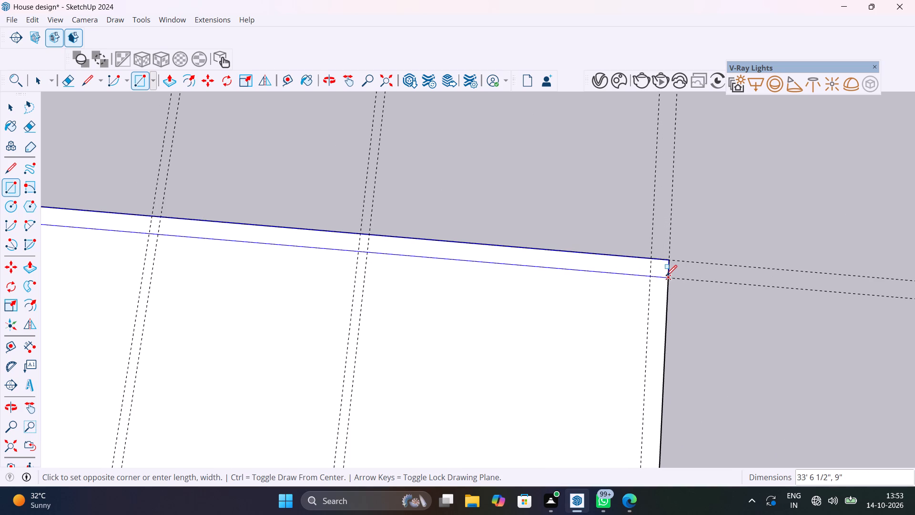
left_click(666, 276)
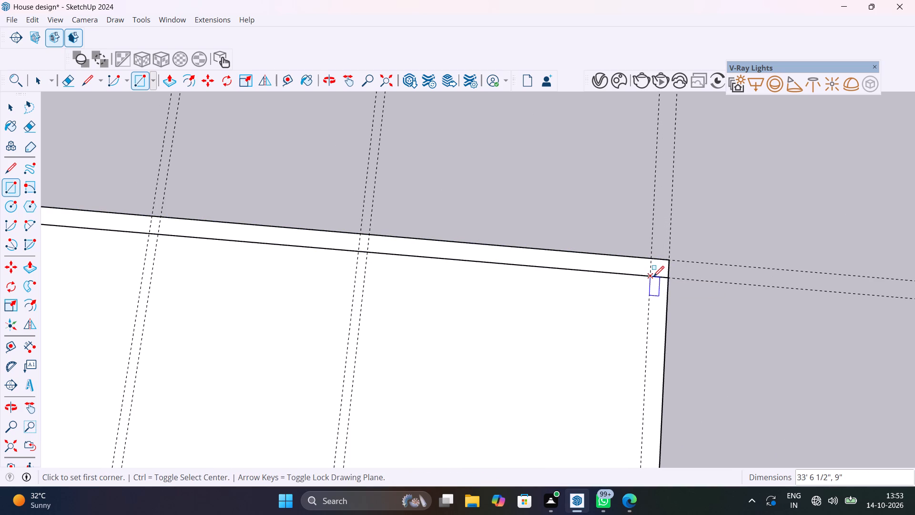
Draw a 9" by 25' 2 1/2" wall rectangle along the slab's side edge farthest from the house, starting at the end wall strip.
left_click(651, 277)
scroll(654, 306, "down", 15)
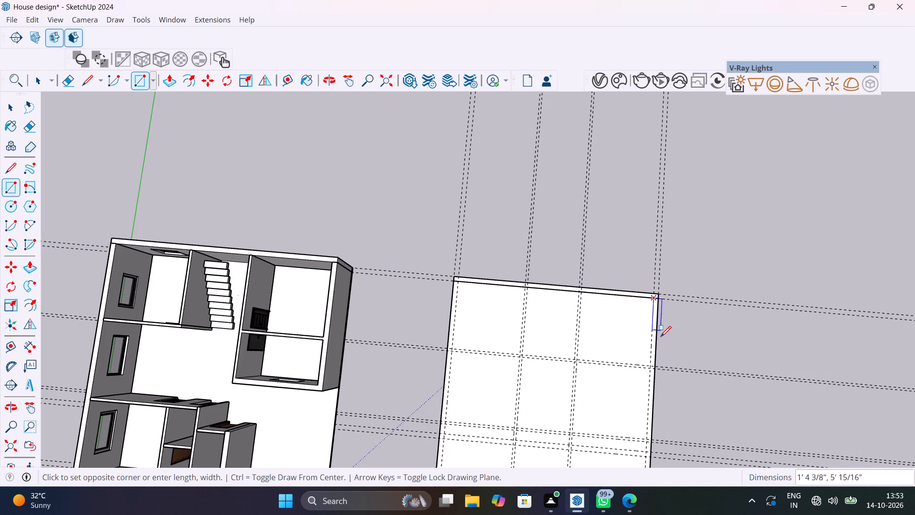
middle_click_drag(663, 388, 643, 208)
scroll(643, 208, "up", 1)
scroll(635, 303, "up", 2)
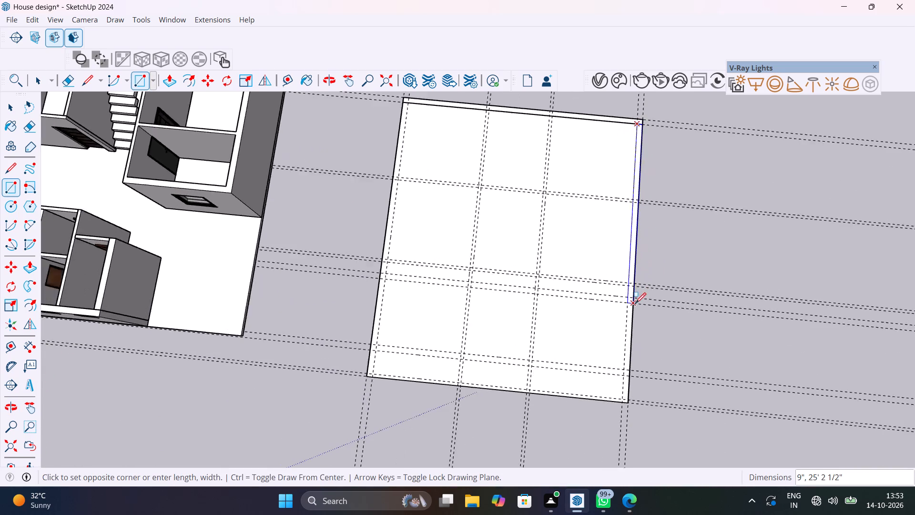
scroll(635, 303, "up", 10)
left_click(629, 302)
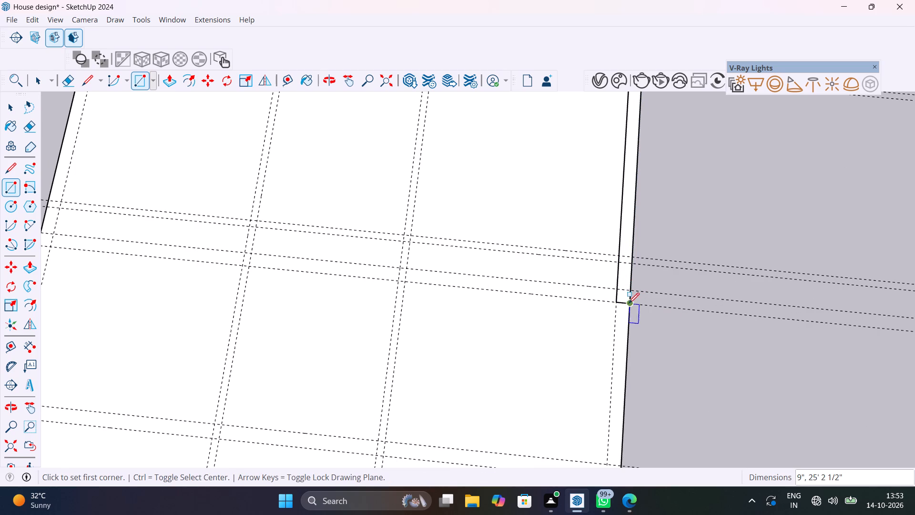
Draw a 12' 2 1/2" by 9" wall rectangle inward from the side strip's porch-end corner to the far line of the nearest lengthwise interior guide pair.
left_click(617, 303)
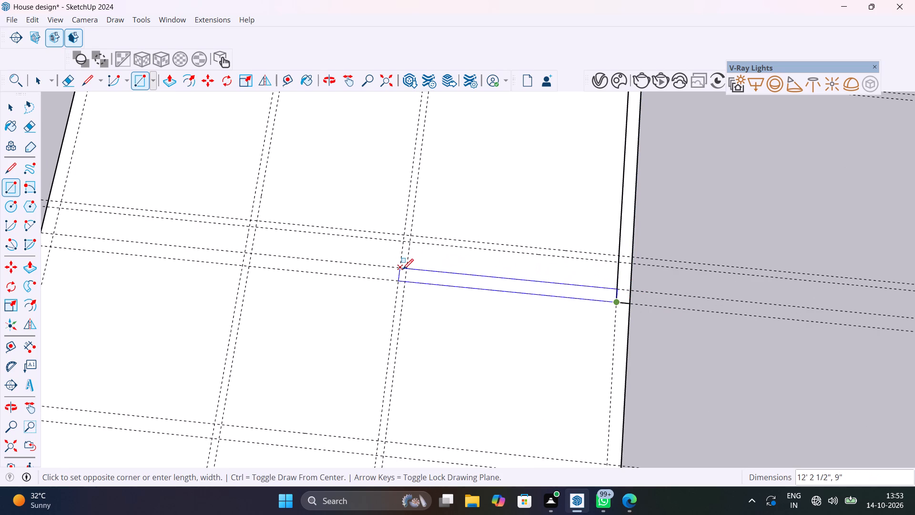
left_click(403, 269)
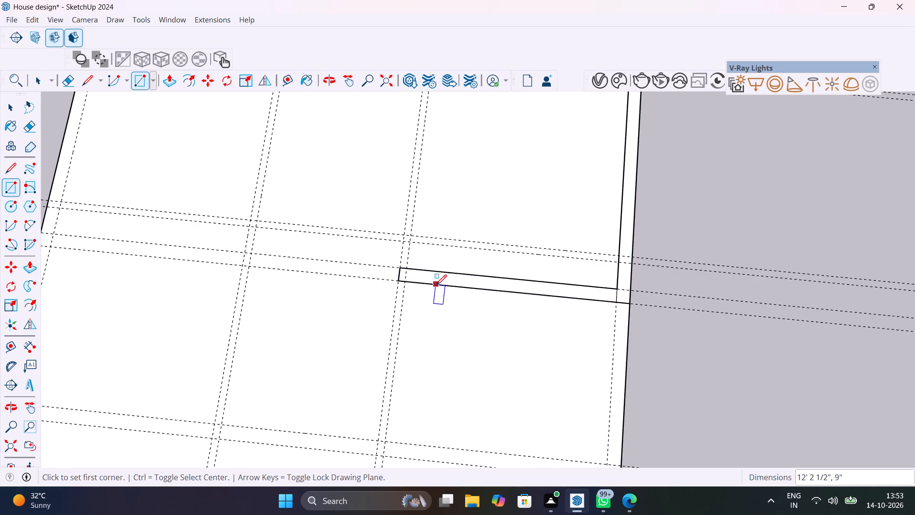
scroll(436, 285, "down", 7)
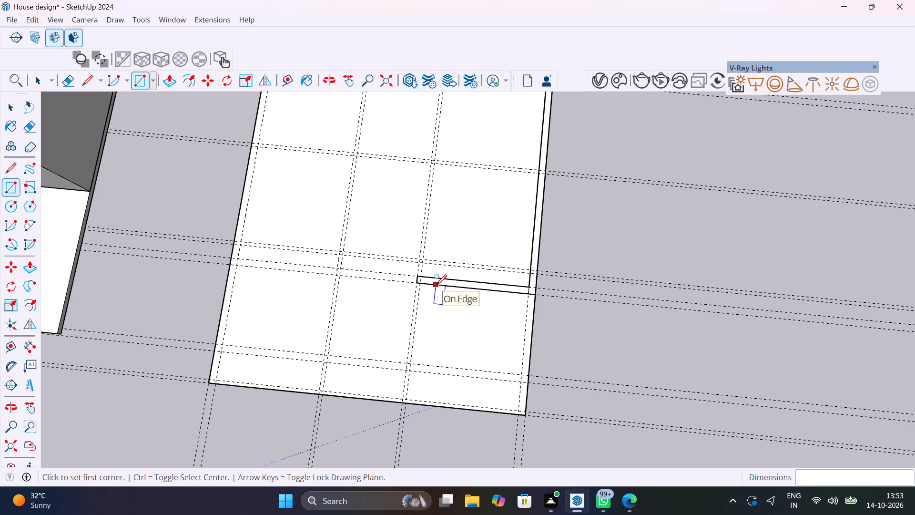
key("space")
Add a lengthwise guide 4' from the inner line of the interior pair nearer the house, toward the other interior pair.
scroll(372, 361, "up", 4)
middle_click_drag(372, 367, 453, 322, "shift")
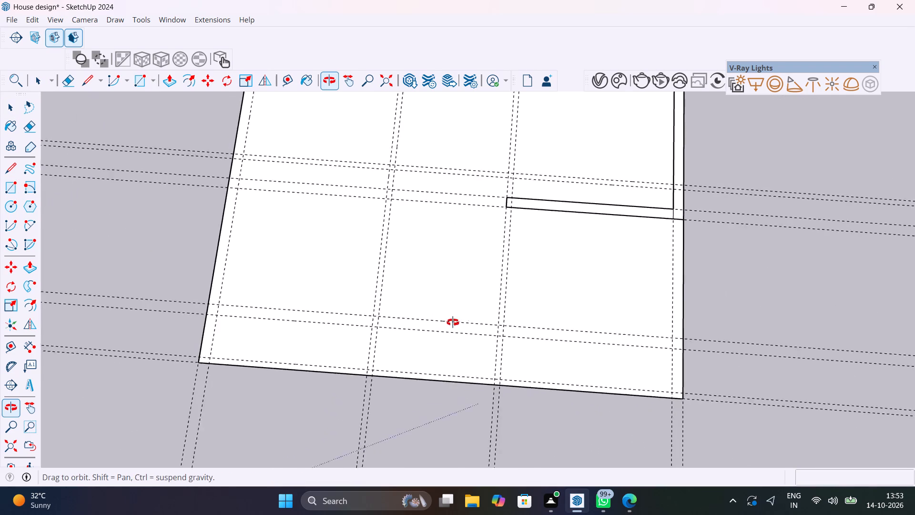
middle_click_drag(453, 322, 466, 260, "shift")
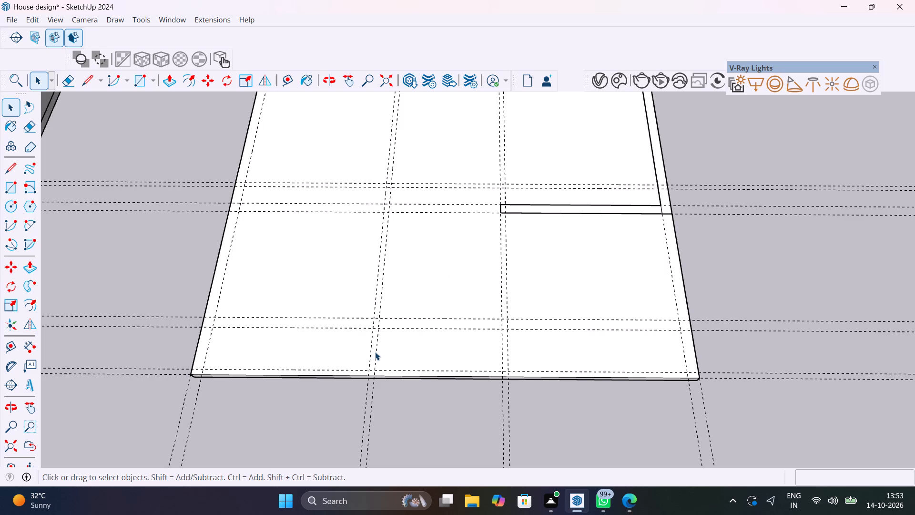
scroll(375, 351, "up", 5)
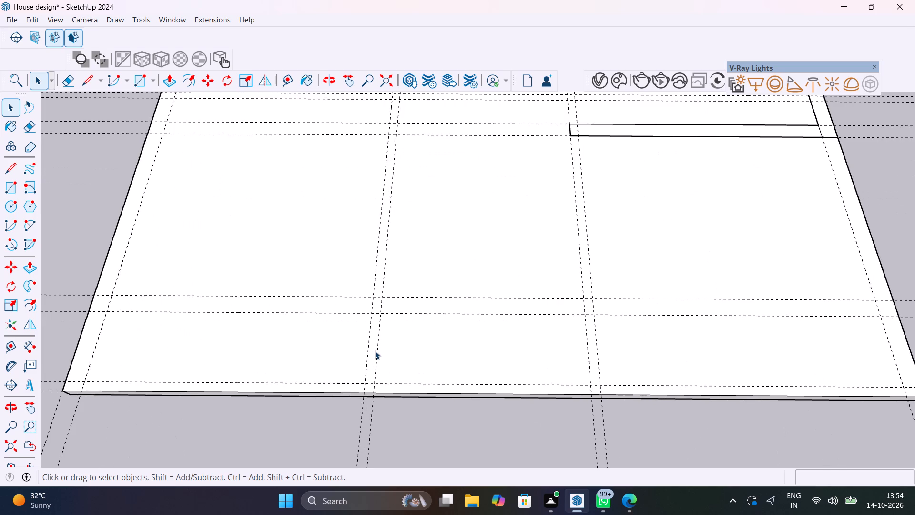
key("t")
left_click(375, 350)
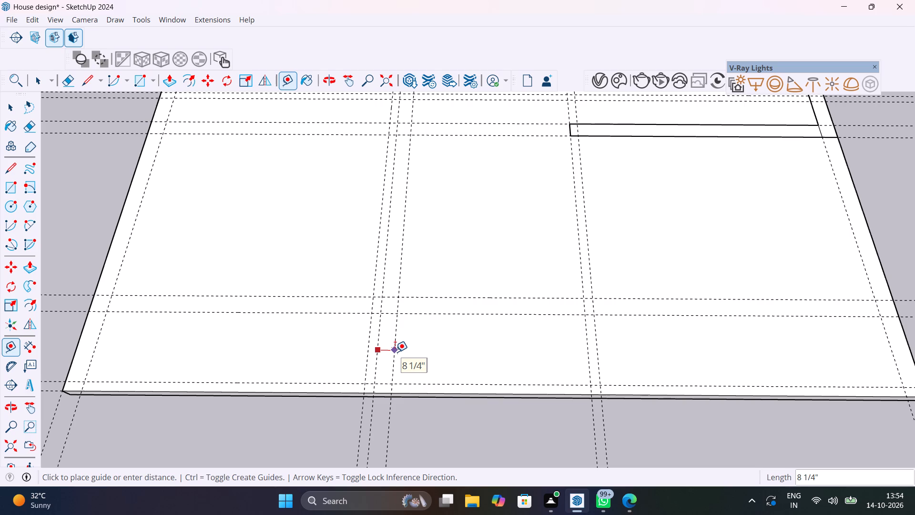
type("4'")
key("Return")
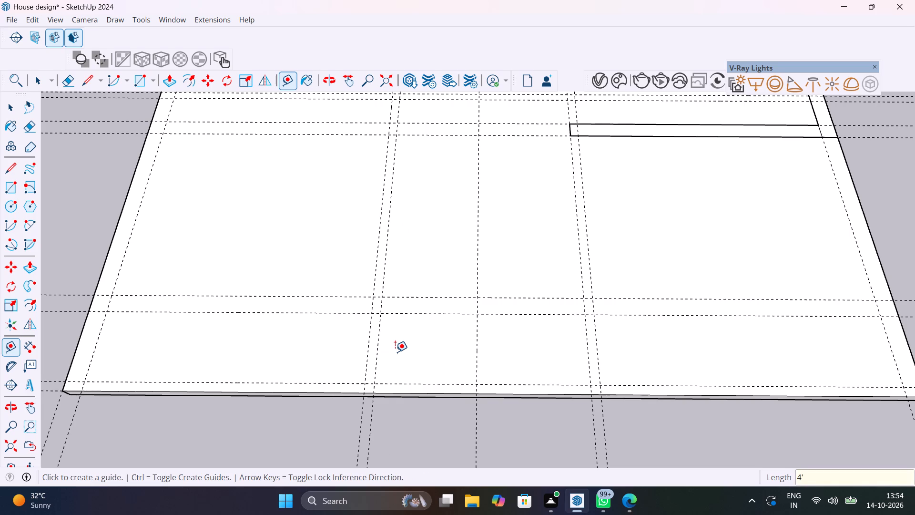
Offset a parallel guide 4.5" beyond the new lengthwise guide, away from the house.
left_click(475, 344)
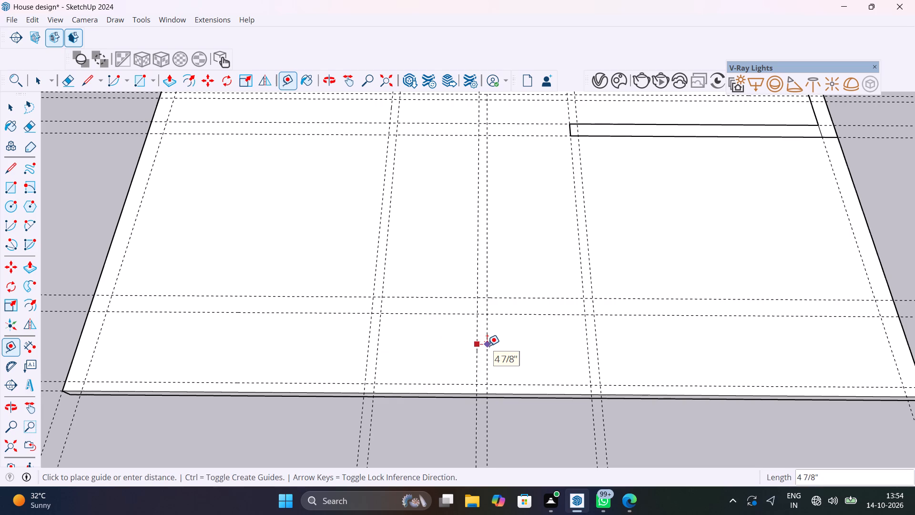
type("4.5\"")
key("Return")
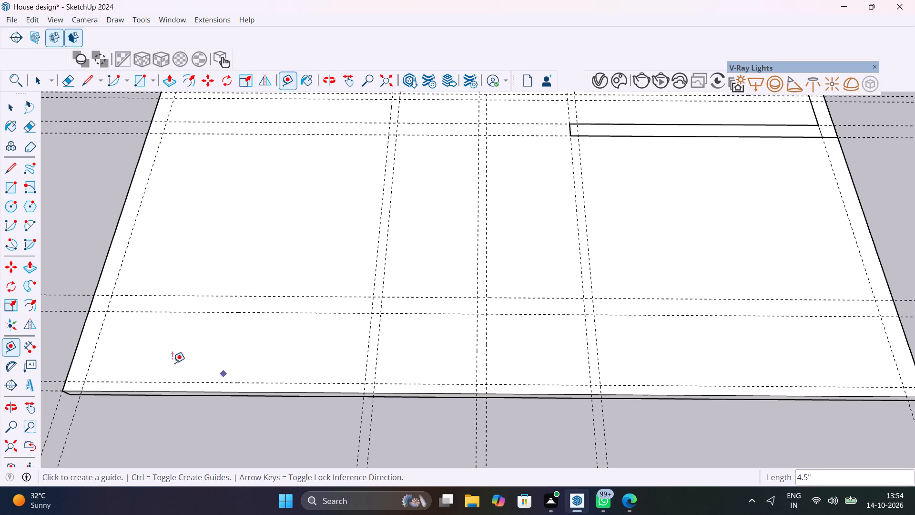
Measure the gap between the new 4.5" guide pair and the next lengthwise guide pair with the Dimension tool.
left_click(34, 346)
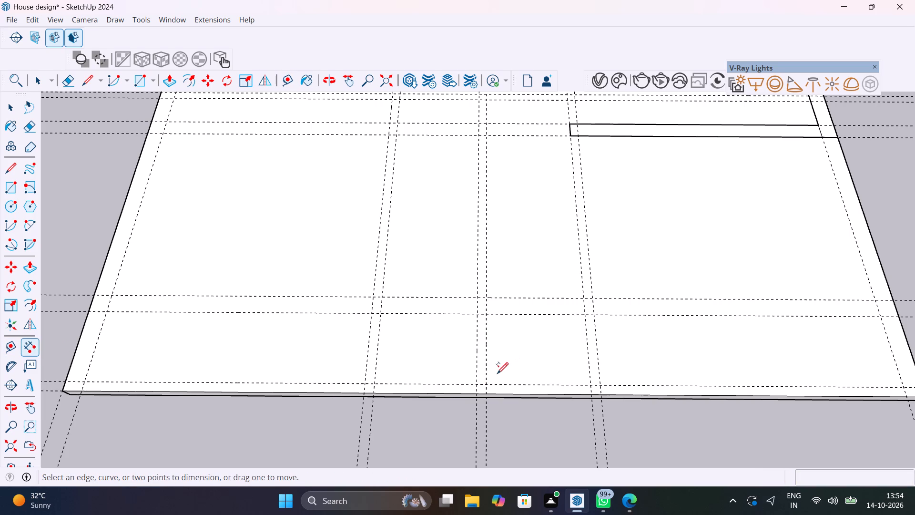
left_click(487, 383)
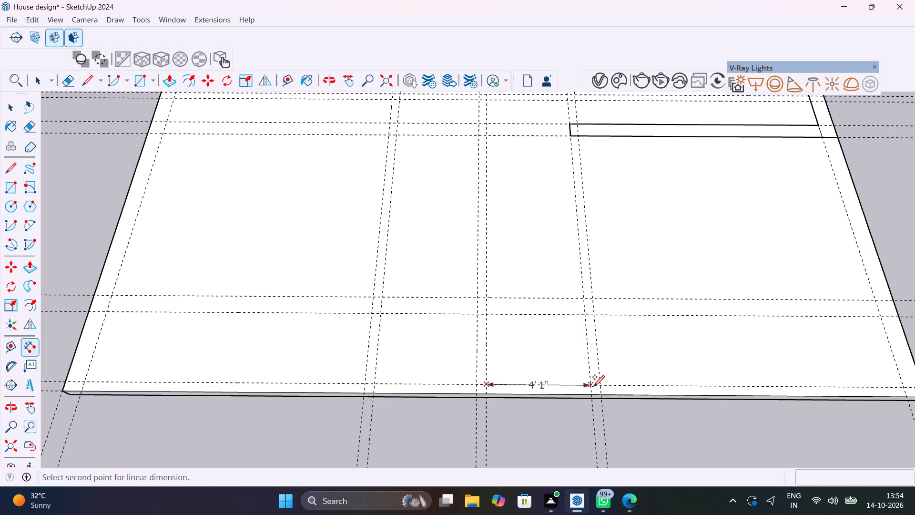
key("Escape")
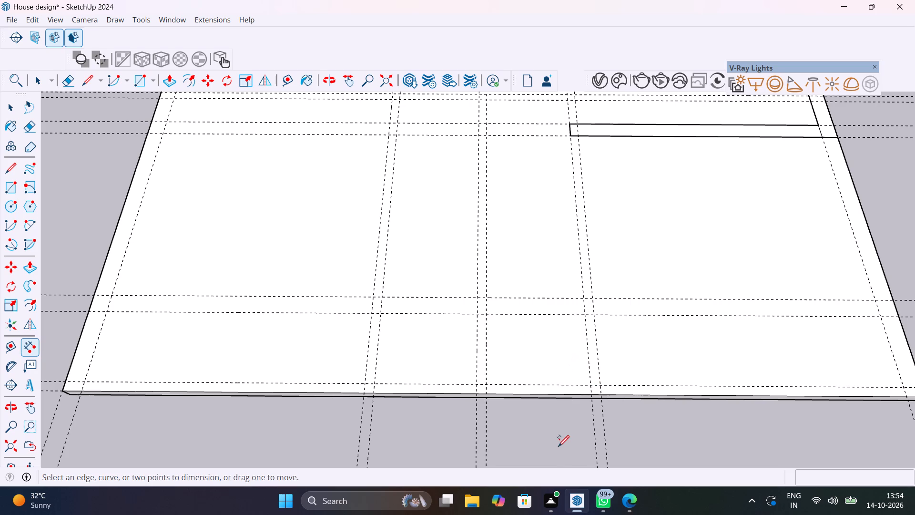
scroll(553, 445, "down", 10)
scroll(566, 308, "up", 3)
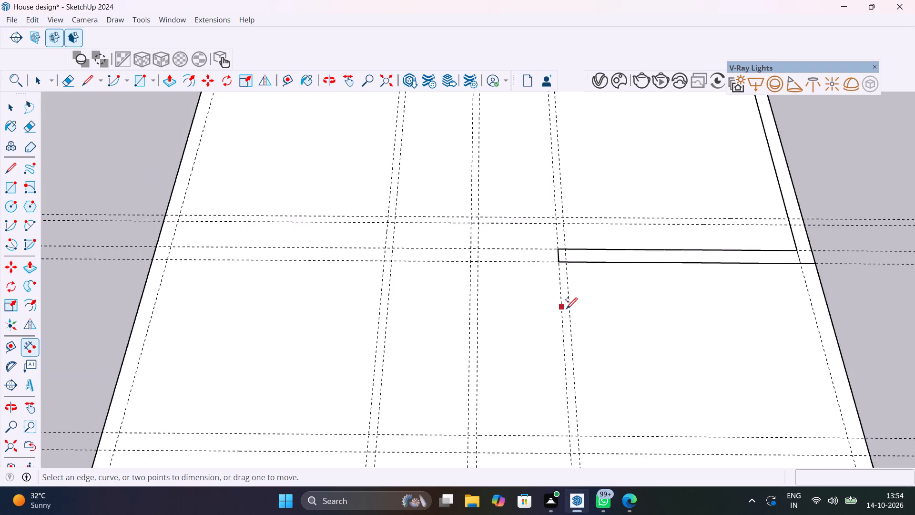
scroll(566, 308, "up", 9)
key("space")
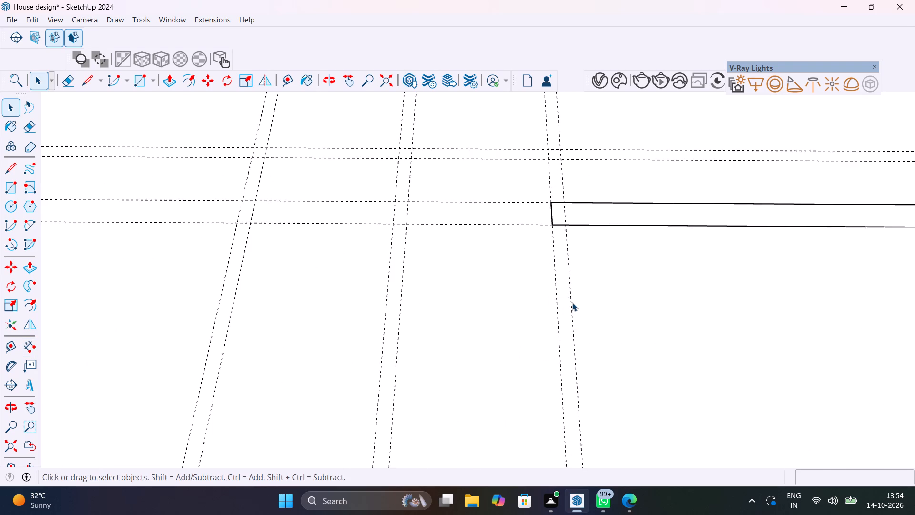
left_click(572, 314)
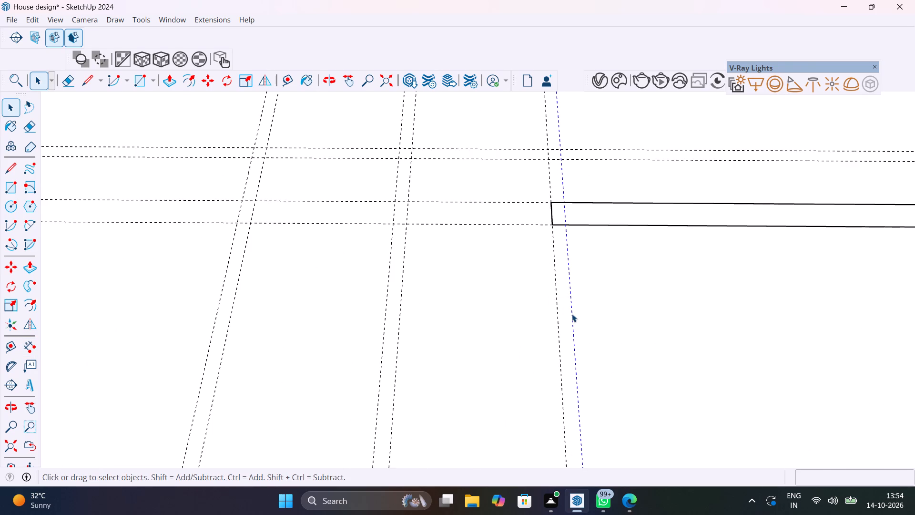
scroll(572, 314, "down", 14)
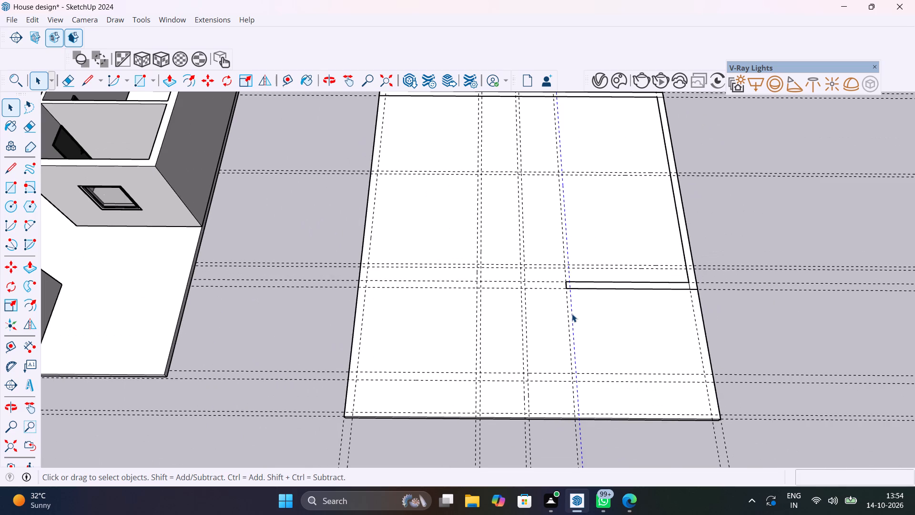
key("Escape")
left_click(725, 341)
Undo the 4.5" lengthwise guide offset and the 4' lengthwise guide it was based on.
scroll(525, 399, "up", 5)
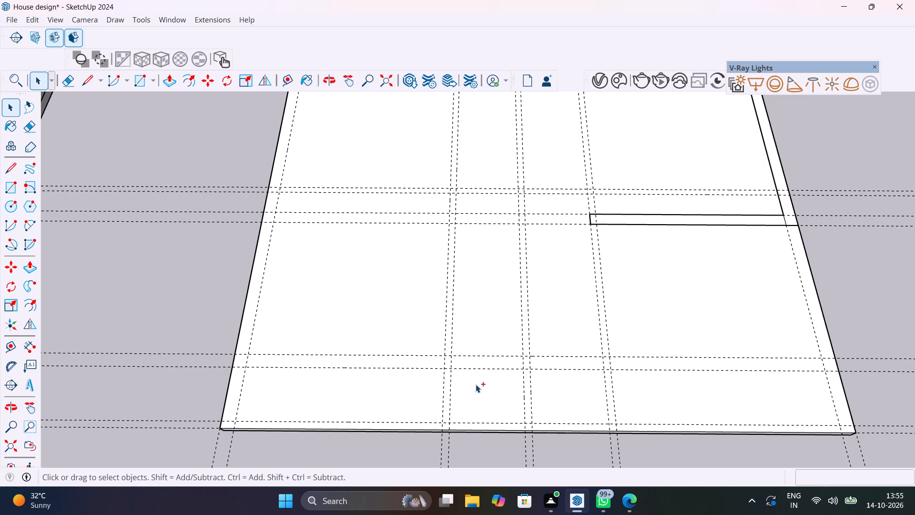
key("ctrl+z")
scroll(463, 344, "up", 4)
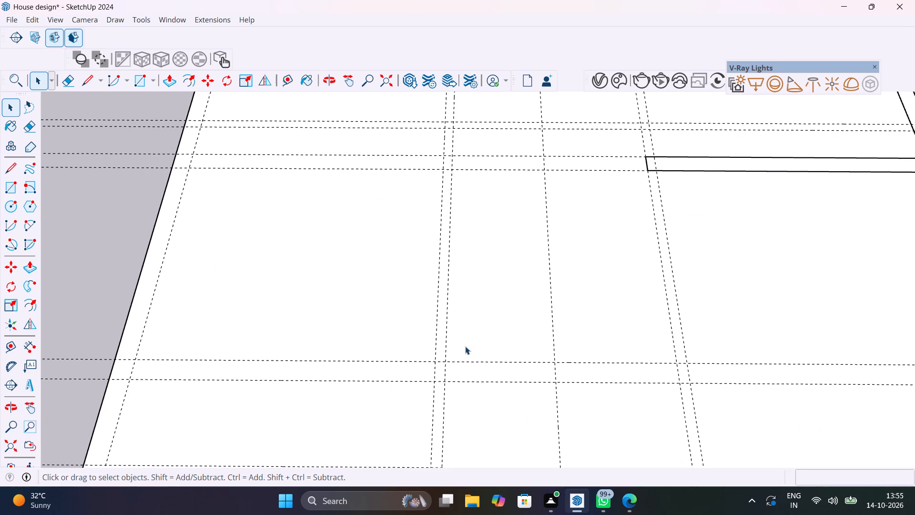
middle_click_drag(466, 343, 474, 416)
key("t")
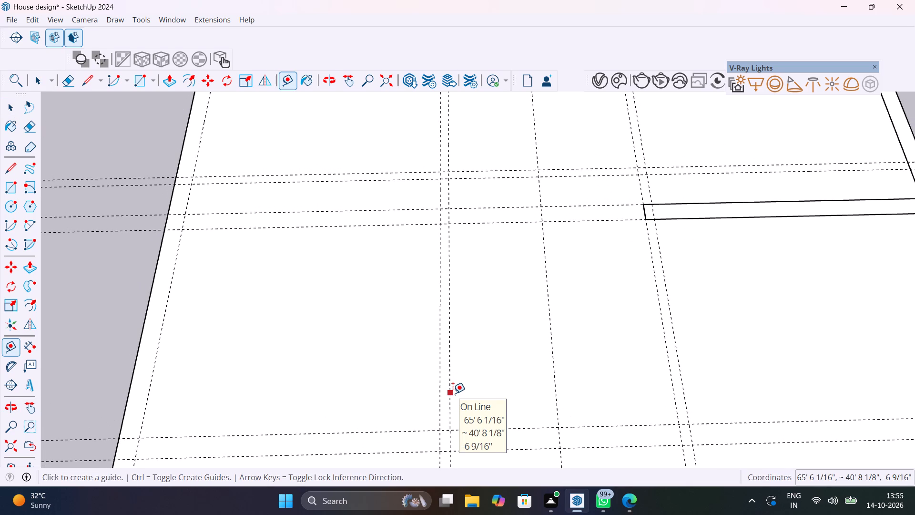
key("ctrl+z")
Add a lengthwise guide 4' from the inner line of the interior pair nearer the house, plus a parallel guide 4.5" beyond it.
left_click(453, 393)
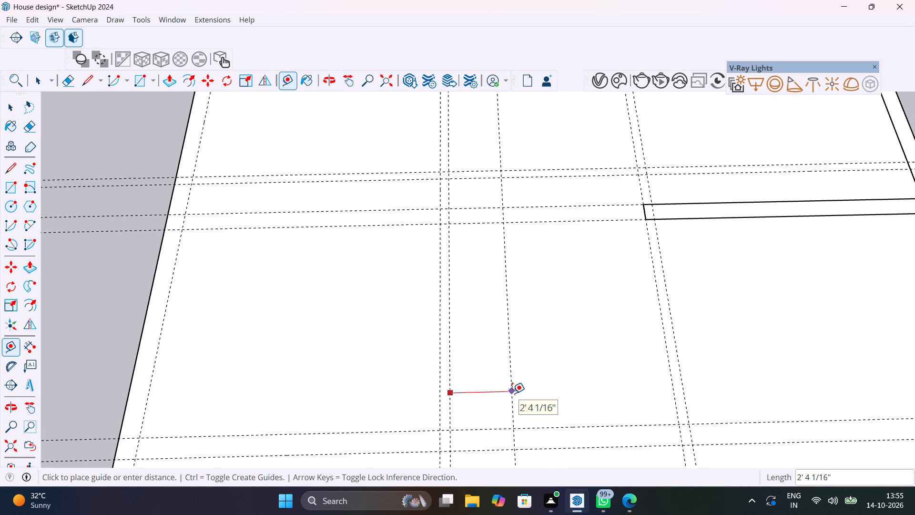
type("4'")
key("Return")
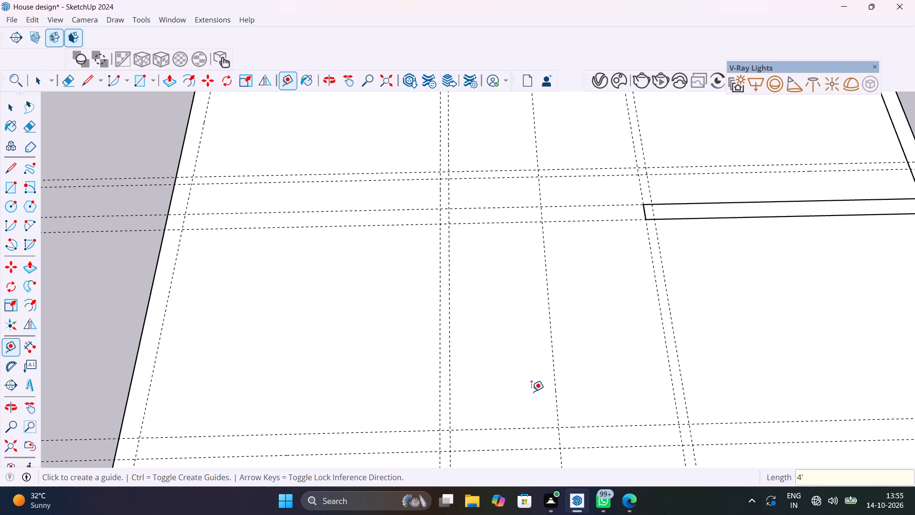
left_click(555, 381)
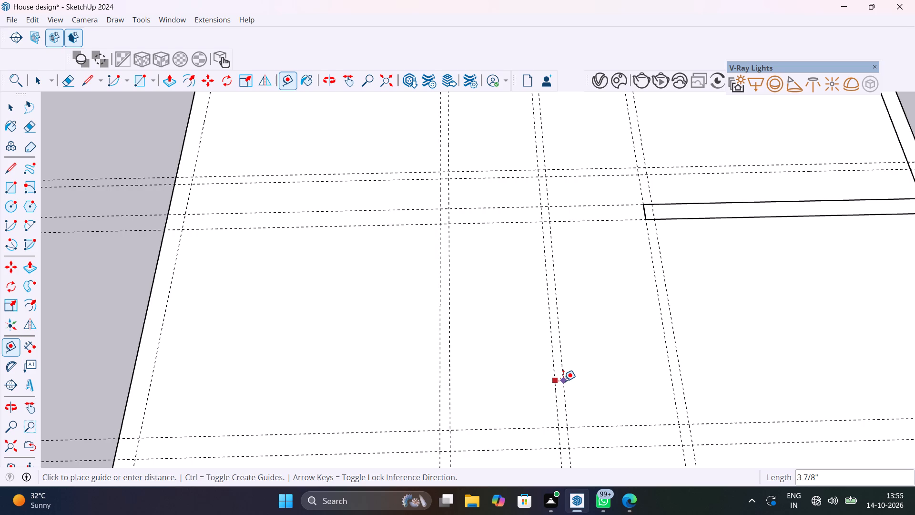
type("4.5\"")
key("Return")
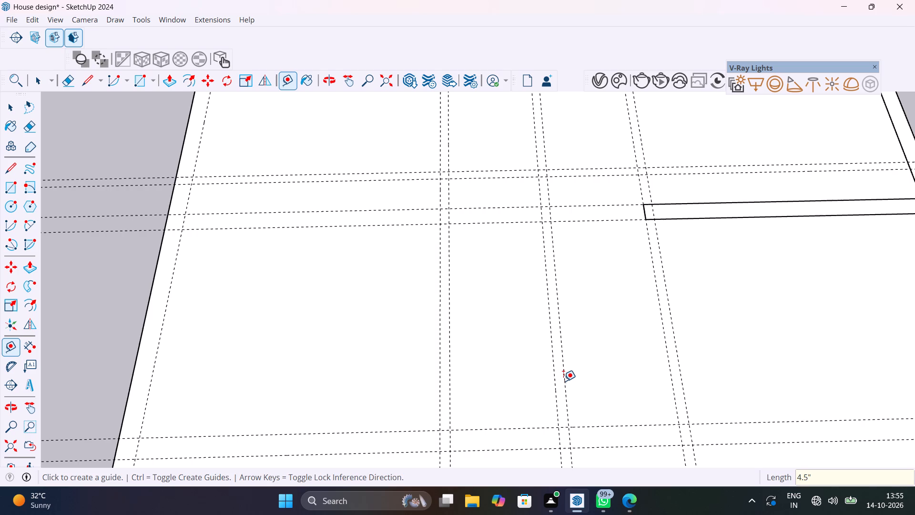
Add a lengthwise guide 4' from the new 4.5" pair's far line, away from the house, plus a parallel guide 9" beyond it.
left_click(563, 381)
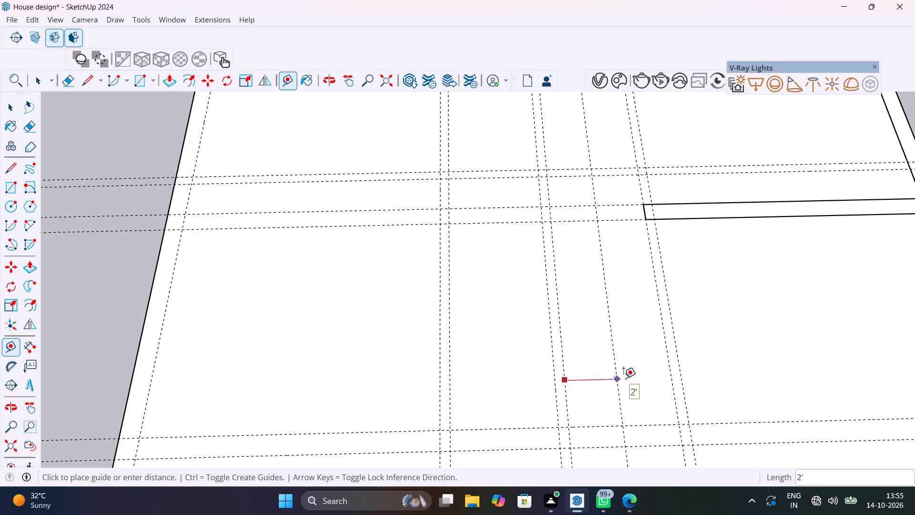
type("4'")
key("Return")
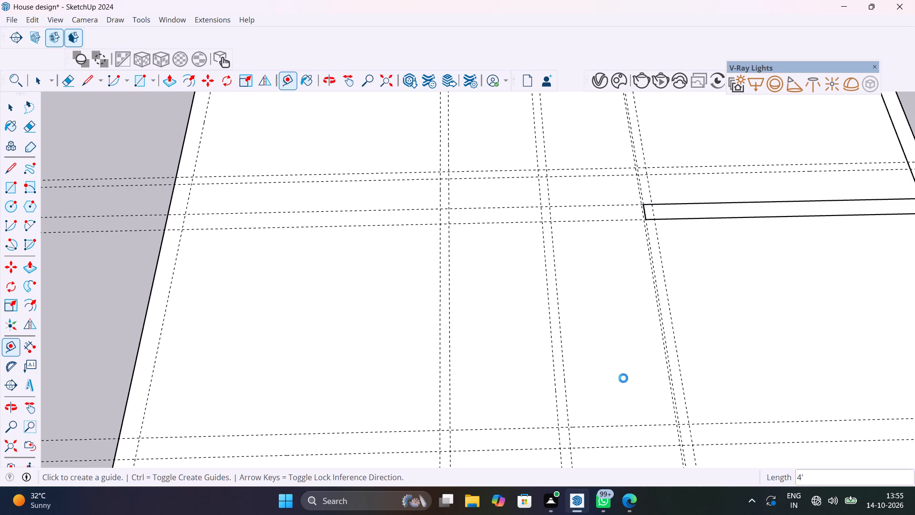
scroll(665, 388, "up", 10)
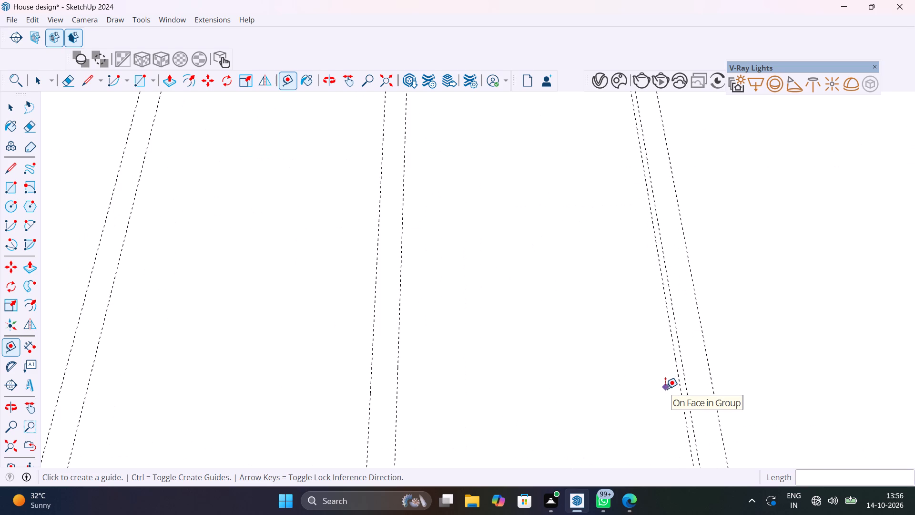
middle_click_drag(665, 388, 567, 358)
scroll(567, 358, "up", 1)
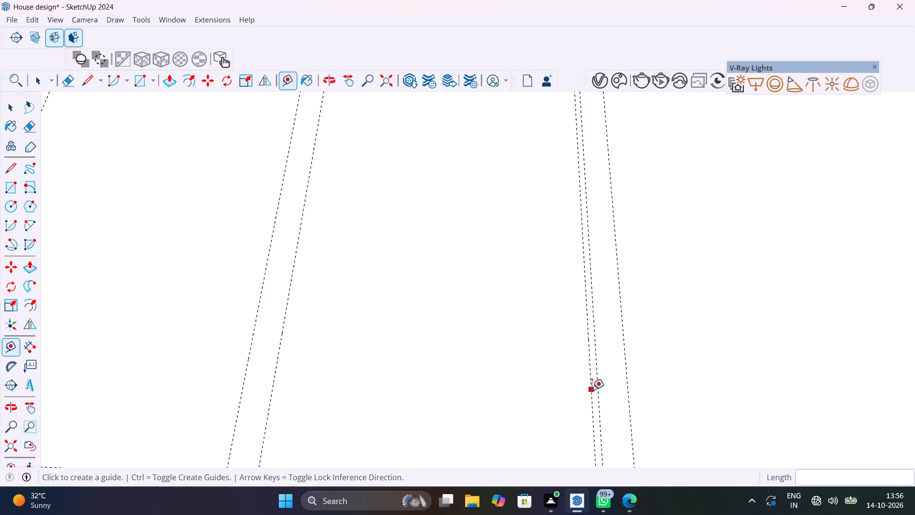
left_click(589, 369)
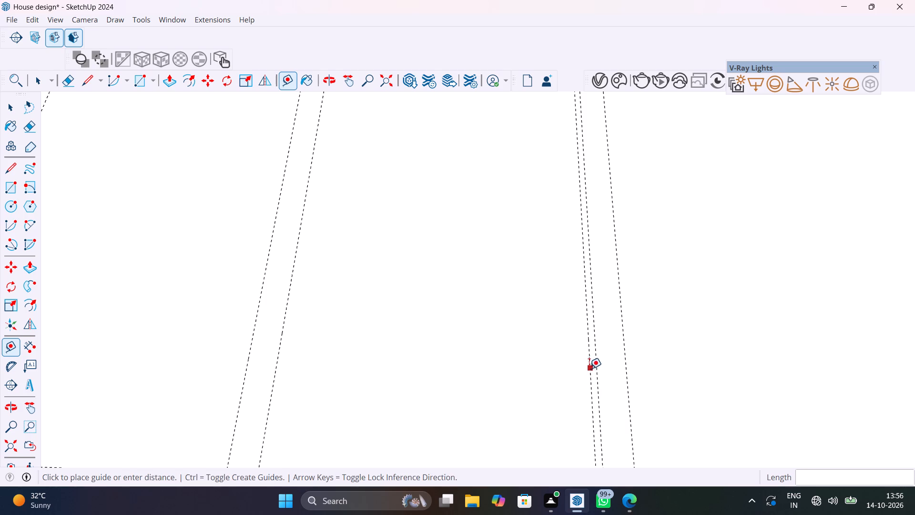
type("9\"")
key("Return")
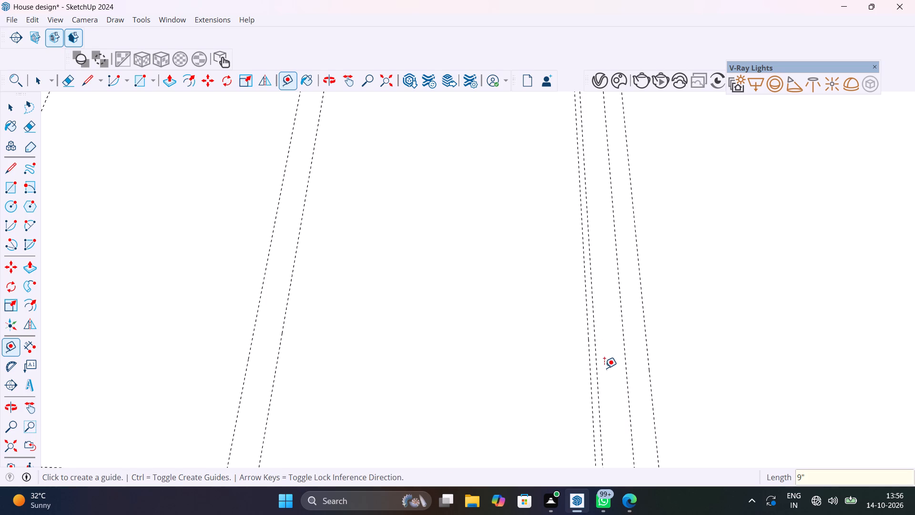
Add a crosswise guide 5'6" from the inner line of the interior crosswise pair nearest the porch end, toward the short 9" wall.
scroll(604, 368, "down", 6)
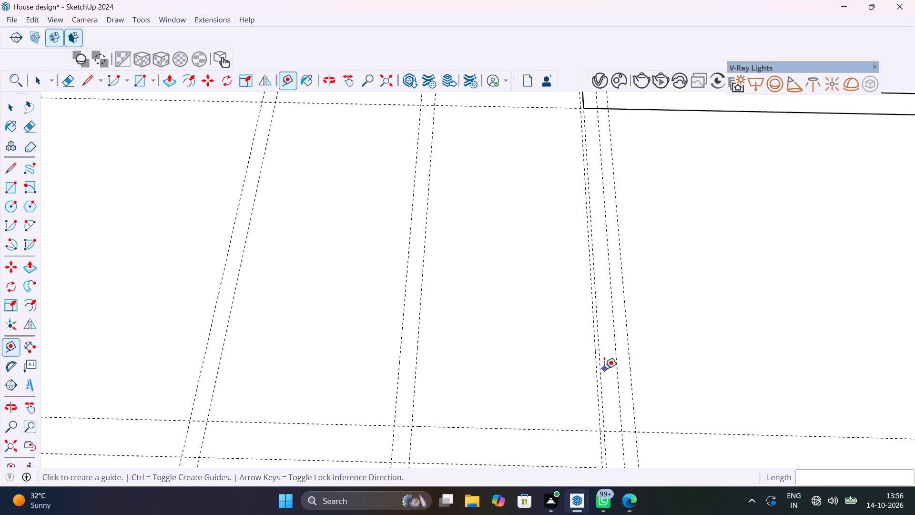
scroll(604, 369, "down", 6)
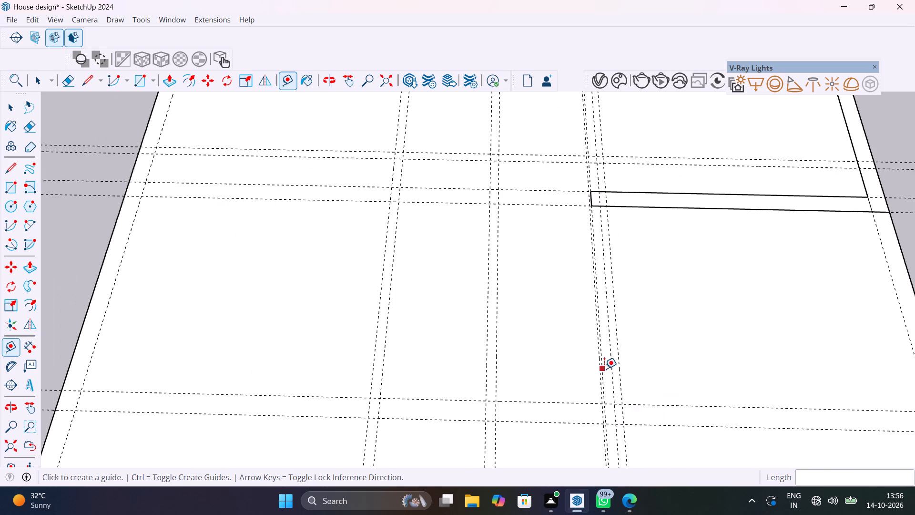
left_click(546, 400)
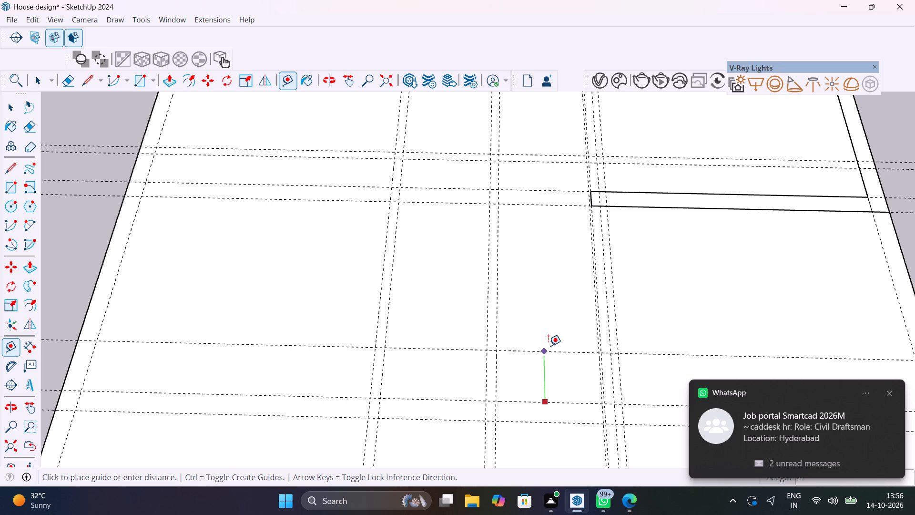
type("5'6\"")
key("Return")
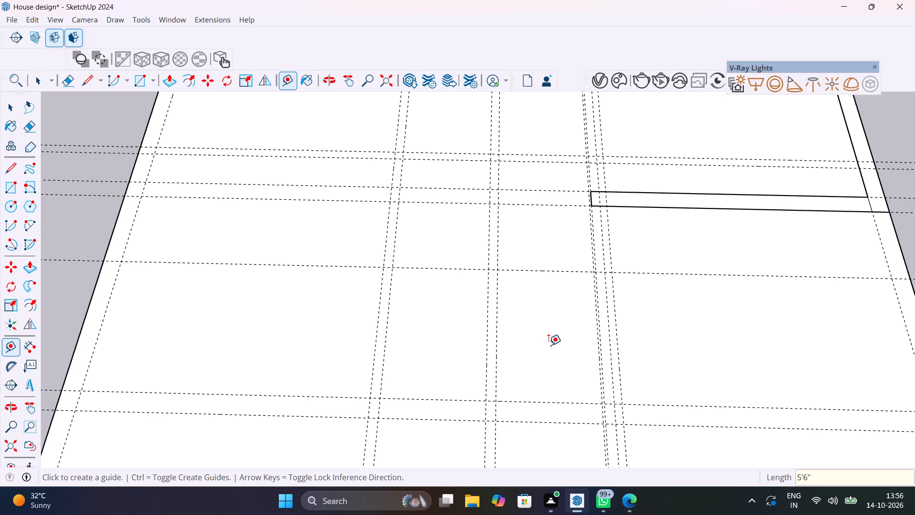
Offset a parallel guide 4.5" from the new crosswise guide, toward the short 9" wall.
scroll(457, 269, "down", 1)
middle_click_drag(457, 269, 470, 355, "shift")
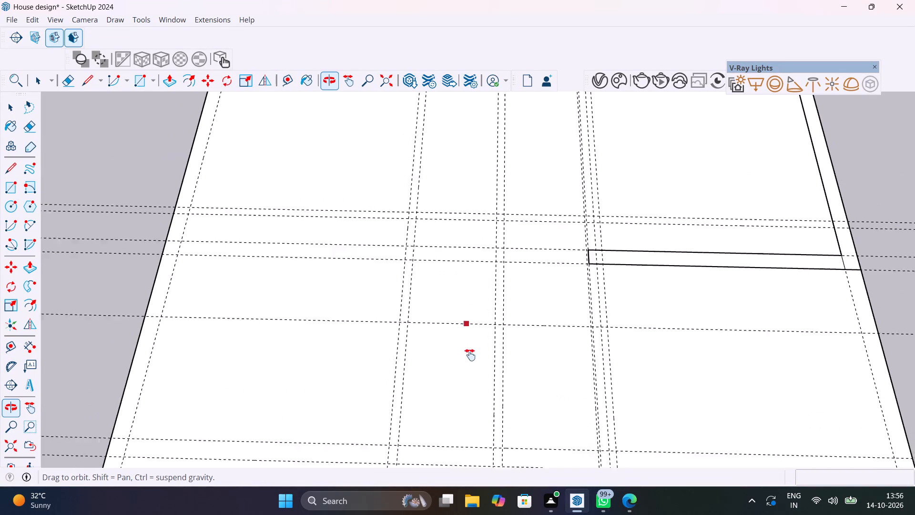
middle_click_drag(470, 355, 473, 386, "shift")
scroll(473, 382, "up", 5)
left_click(474, 387)
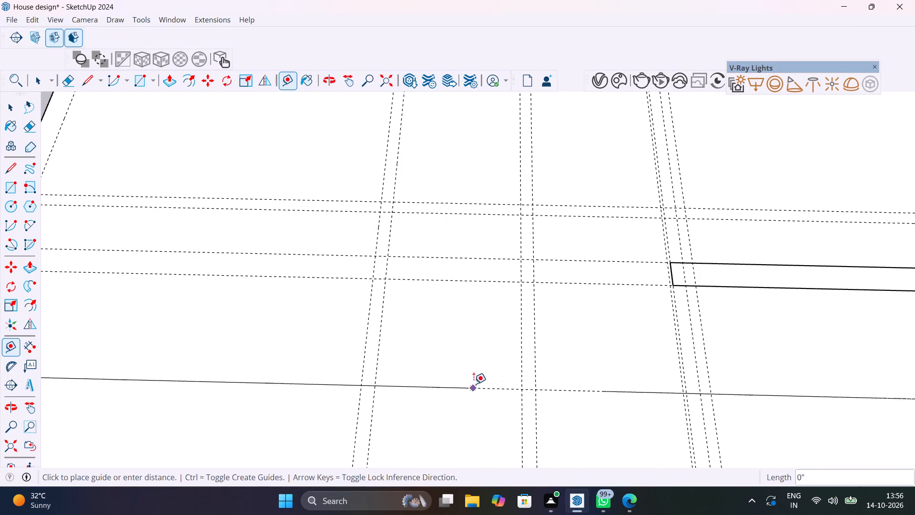
type("4.5\"")
key("Return")
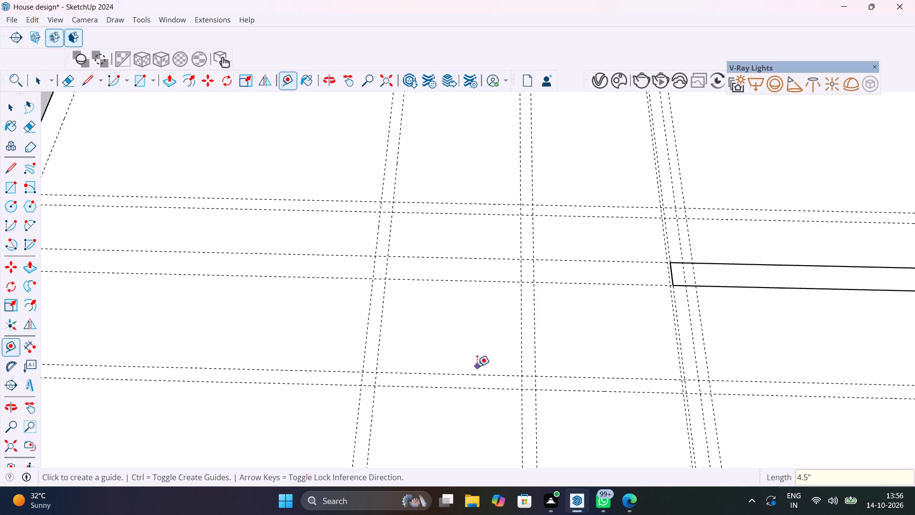
Draw a 9" wide wall rectangle along the slab's house-side edge, from the porch-end crosswise pair's outer line to the back wall strip.
scroll(477, 366, "down", 7)
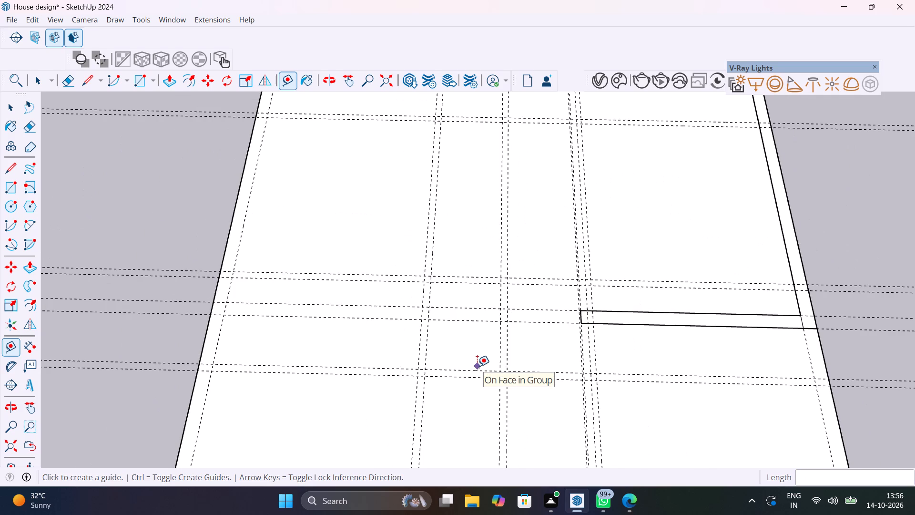
scroll(477, 366, "up", 4)
middle_click_drag(477, 366, 541, 345)
scroll(541, 346, "up", 1)
scroll(541, 347, "down", 14)
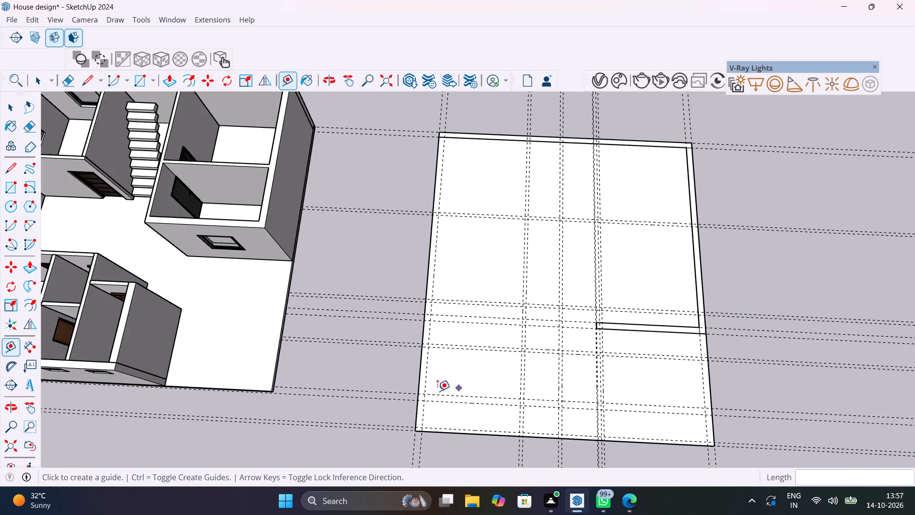
scroll(429, 409, "up", 6)
key("r")
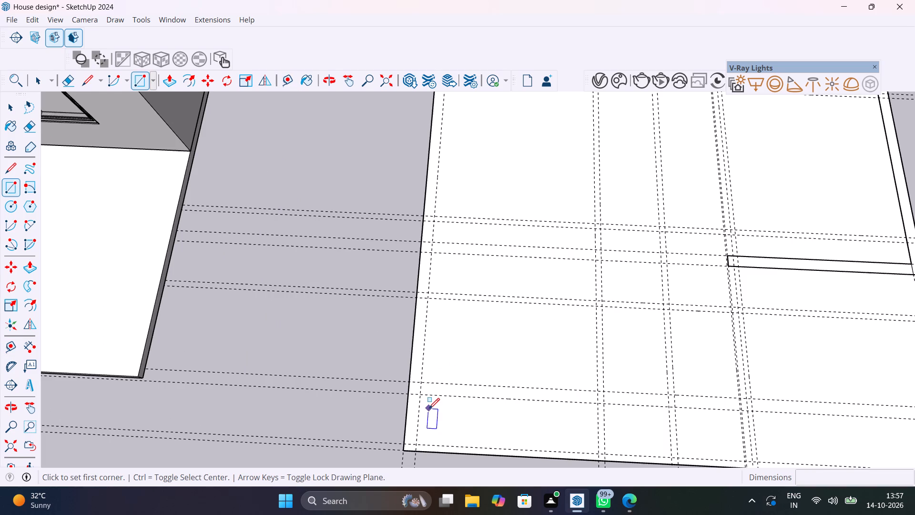
left_click(420, 395)
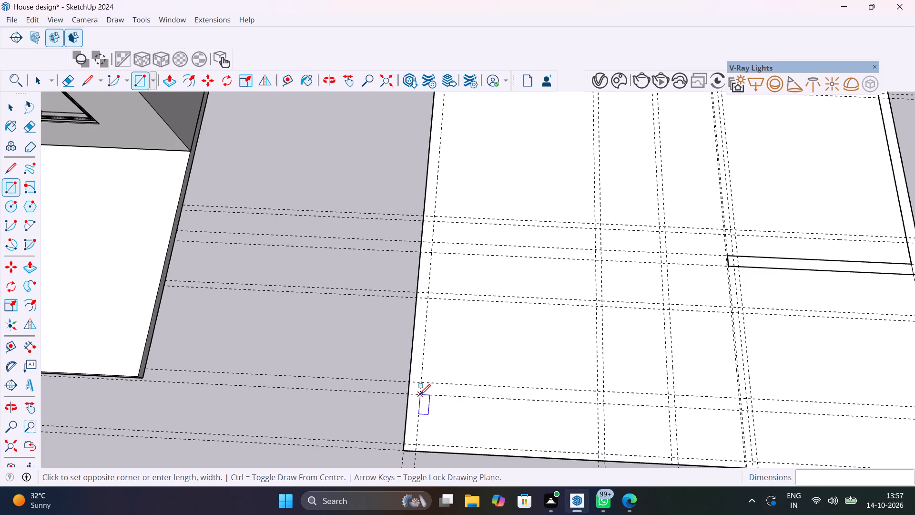
scroll(415, 331, "down", 7)
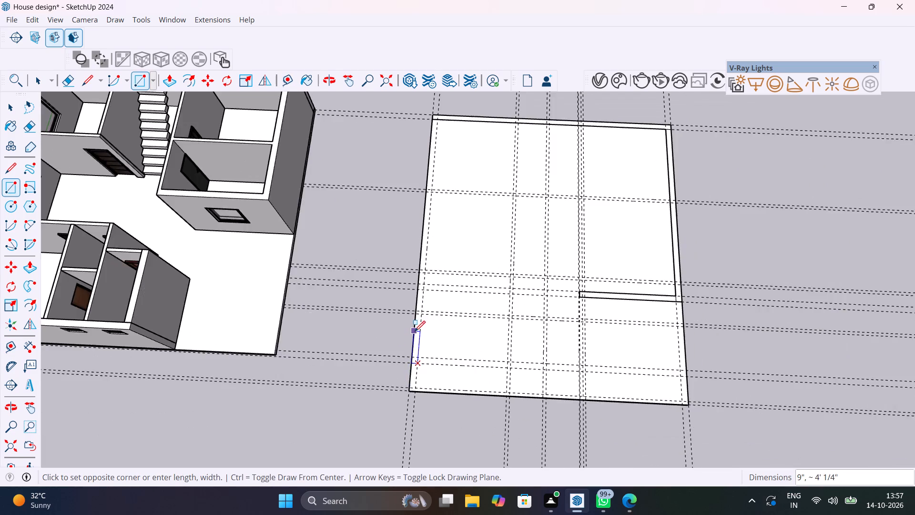
scroll(415, 331, "down", 5)
scroll(431, 205, "up", 17)
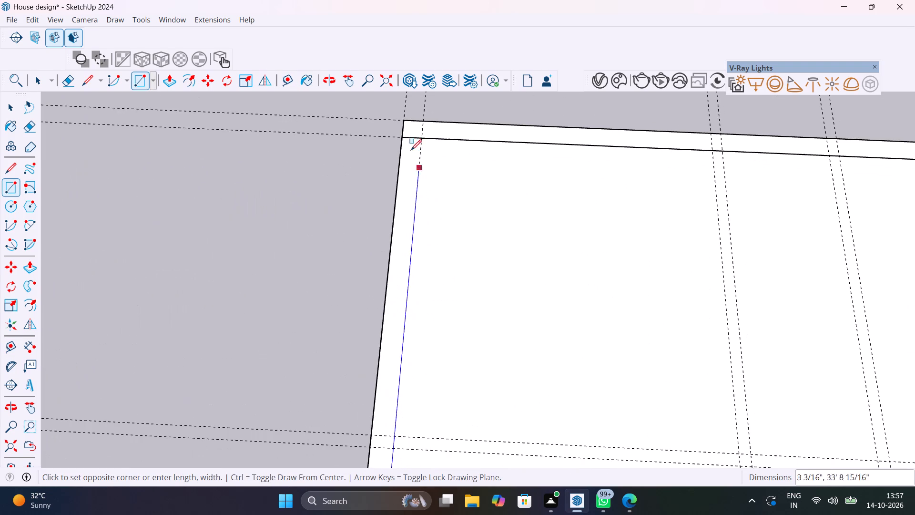
left_click(404, 139)
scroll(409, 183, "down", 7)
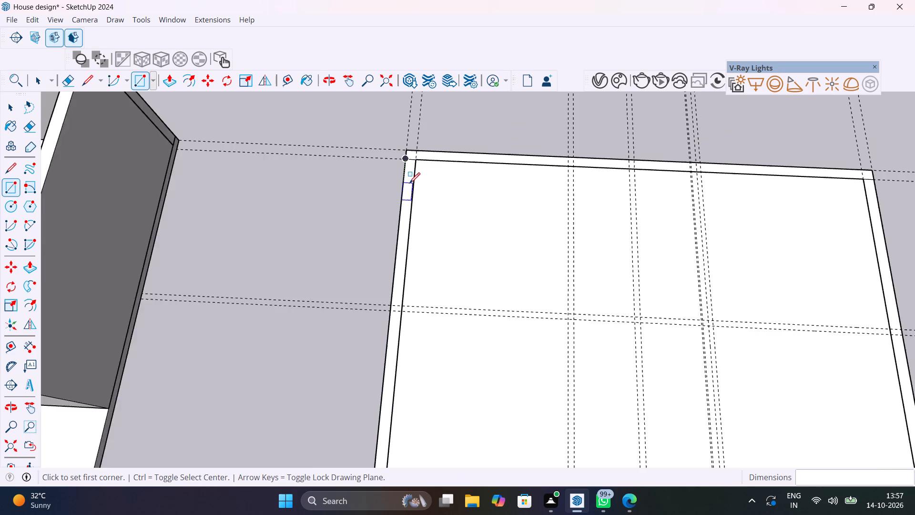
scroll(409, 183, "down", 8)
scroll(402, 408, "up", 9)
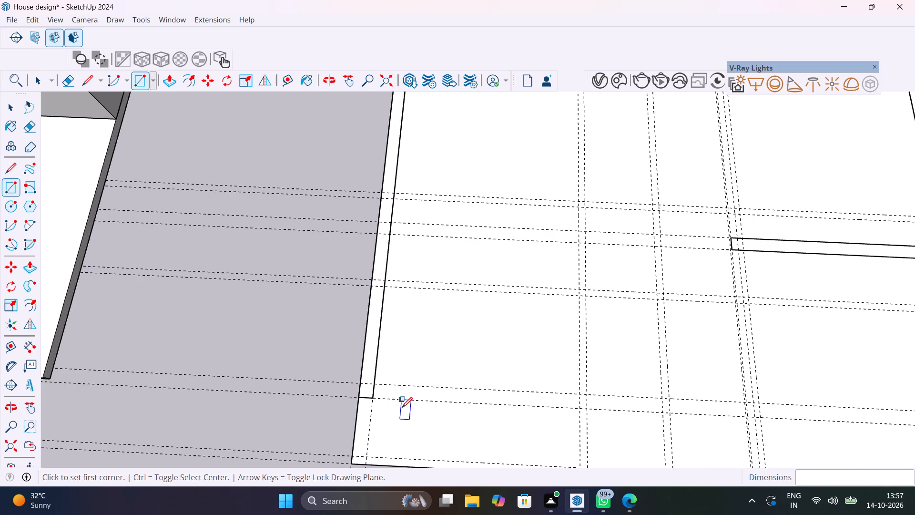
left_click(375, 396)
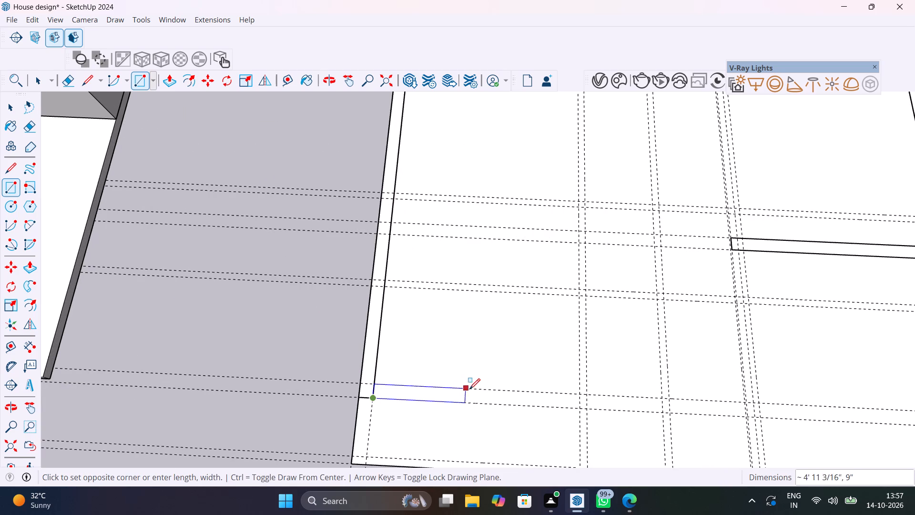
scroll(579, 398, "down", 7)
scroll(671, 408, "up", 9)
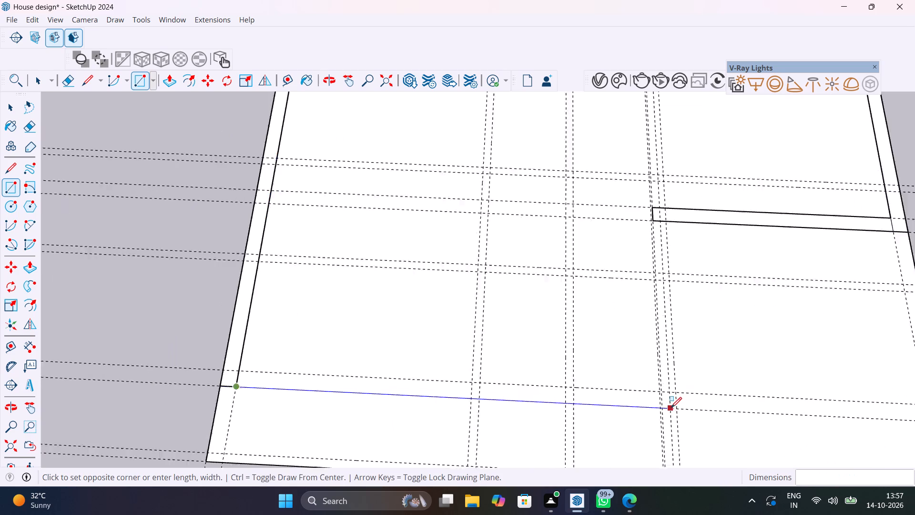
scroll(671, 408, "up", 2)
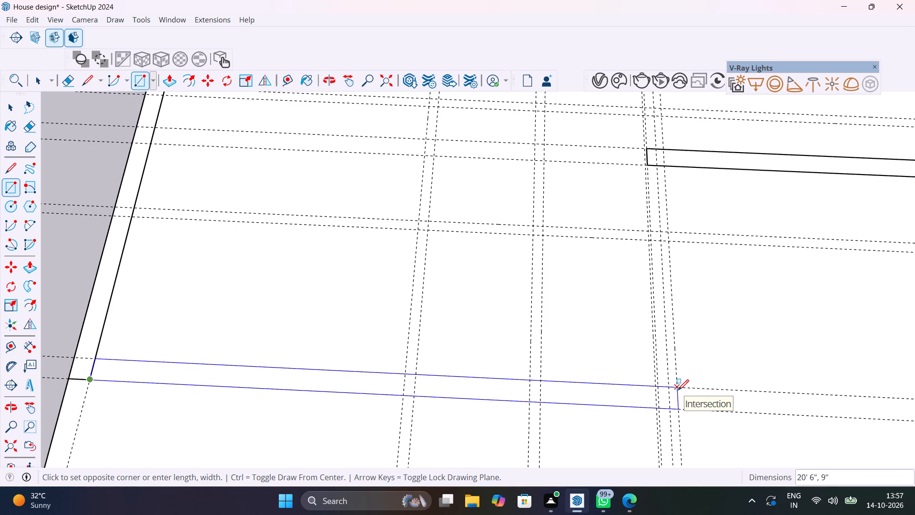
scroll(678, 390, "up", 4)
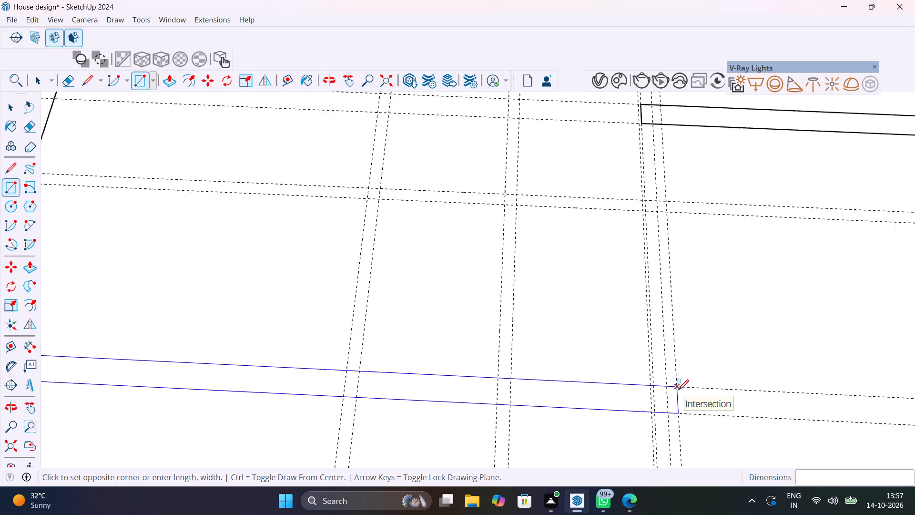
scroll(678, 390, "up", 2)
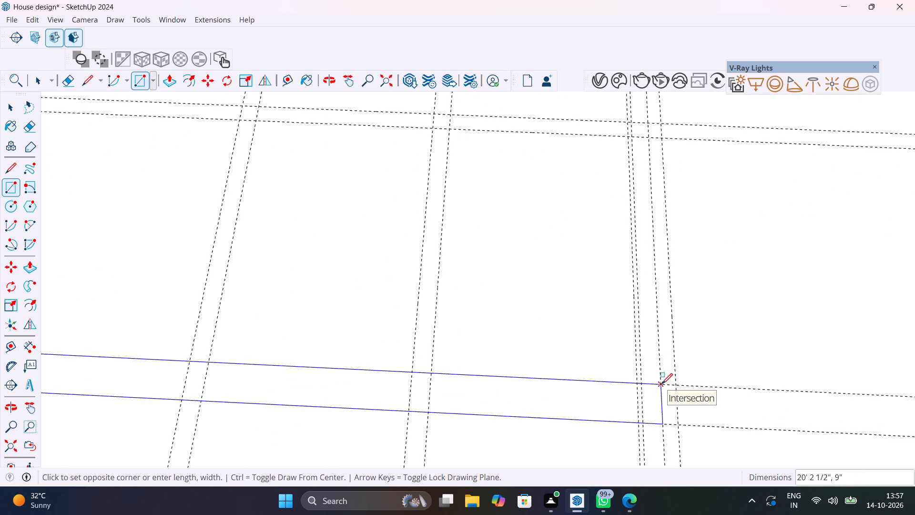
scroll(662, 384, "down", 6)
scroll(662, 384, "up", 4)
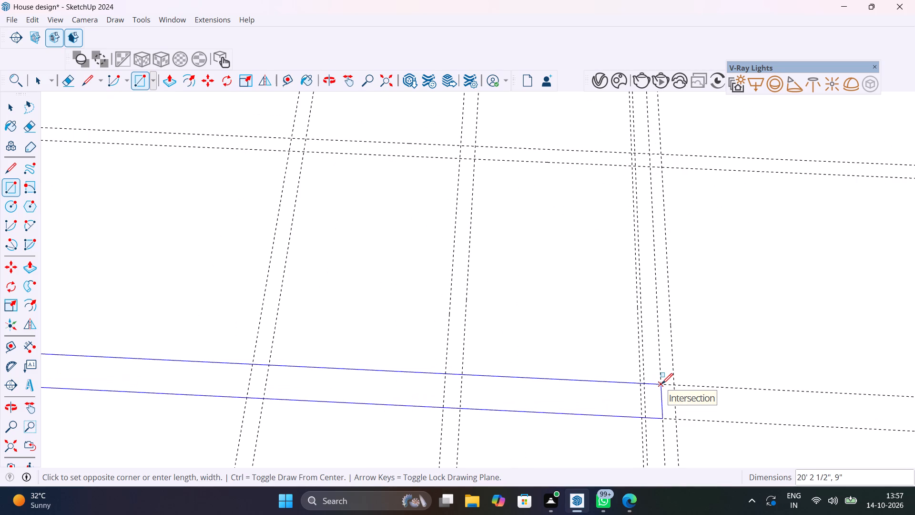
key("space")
Dimension the gap along the porch-end crosswise pair's inner line, from the 4.5" lengthwise pair's far line to the first guide beyond it.
scroll(662, 384, "down", 5)
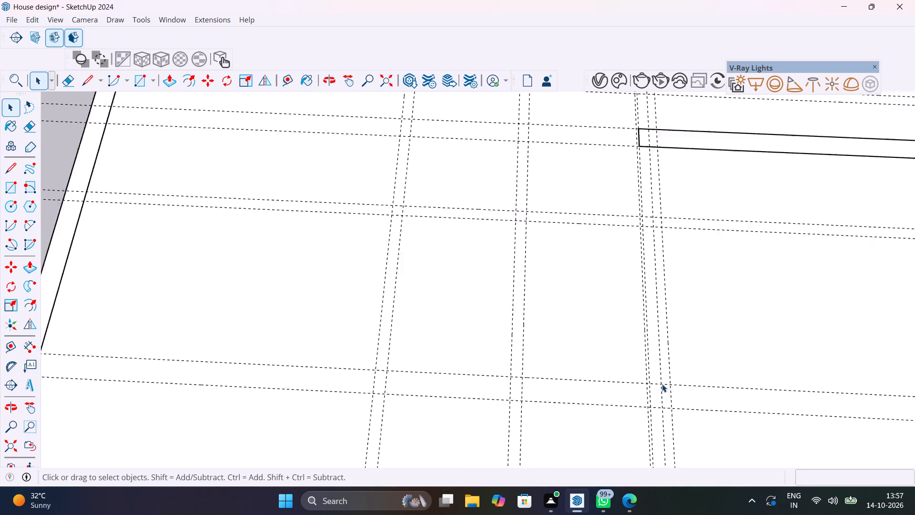
scroll(662, 384, "down", 2)
scroll(655, 415, "up", 5)
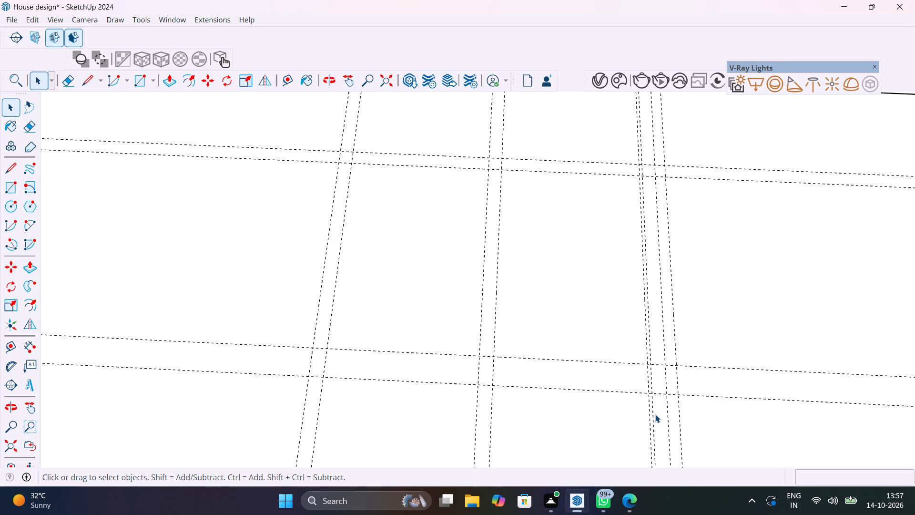
left_click(31, 346)
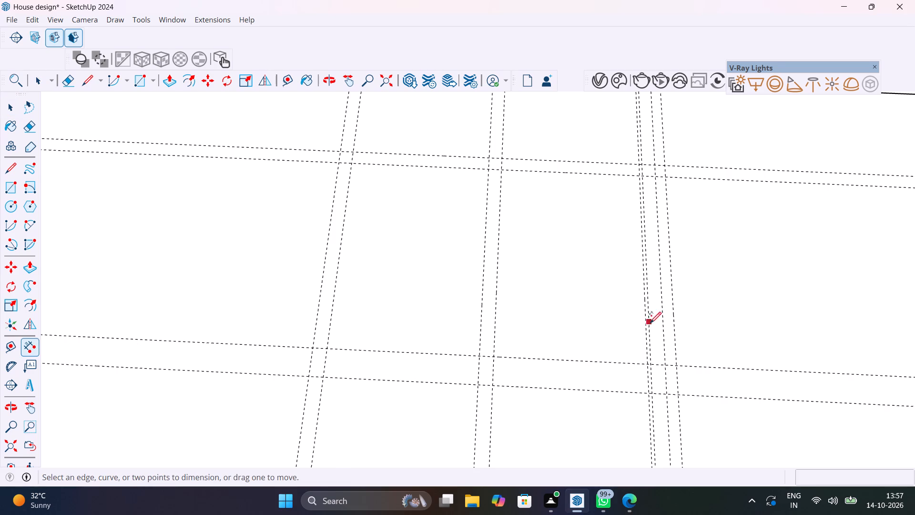
scroll(484, 373, "down", 6)
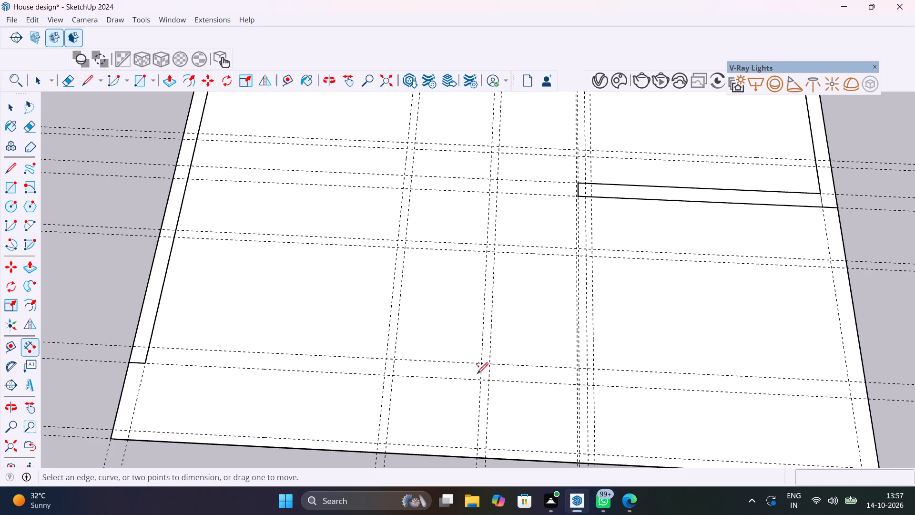
scroll(386, 360, "up", 4)
left_click(398, 357)
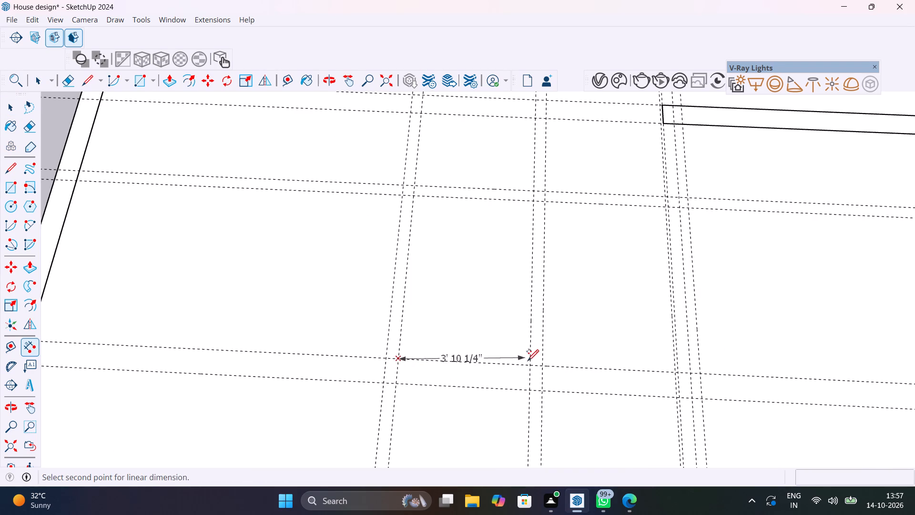
key("Escape")
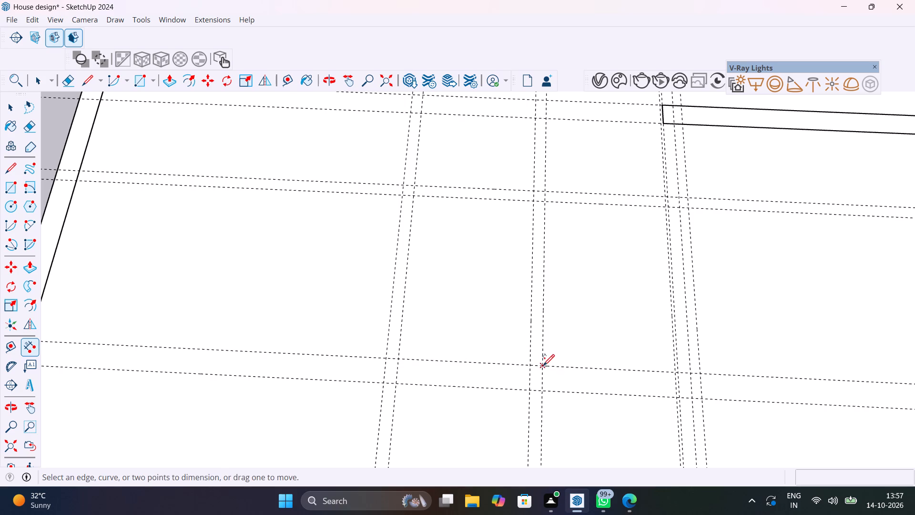
left_click(543, 365)
scroll(672, 375, "up", 11)
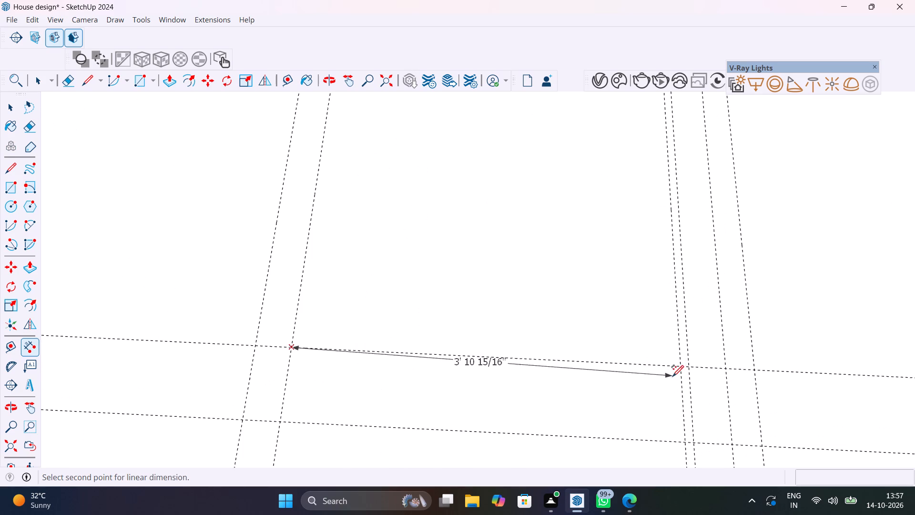
left_click(679, 366)
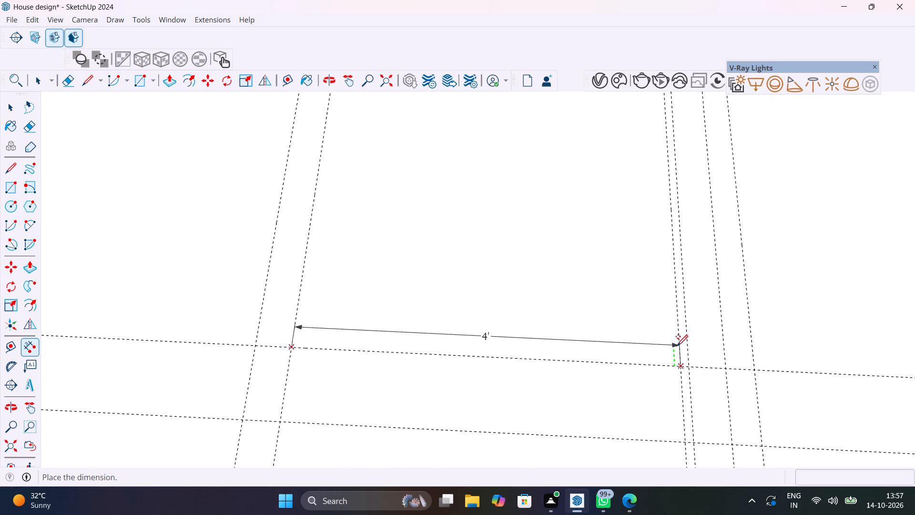
left_click(677, 345)
Dimension from that first guide to the farthest line of the same lengthwise guide cluster, continuing the dimension just placed.
left_click(681, 366)
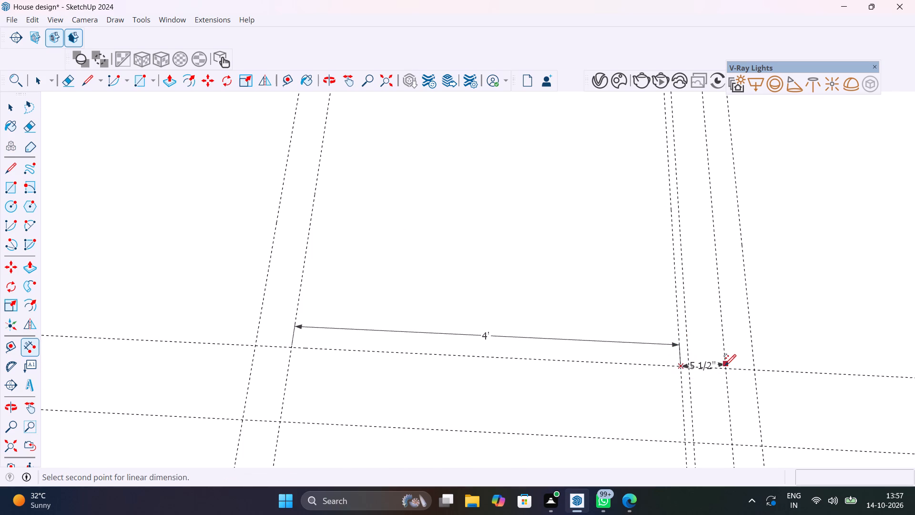
left_click(754, 368)
left_click(750, 348)
scroll(799, 377, "down", 11)
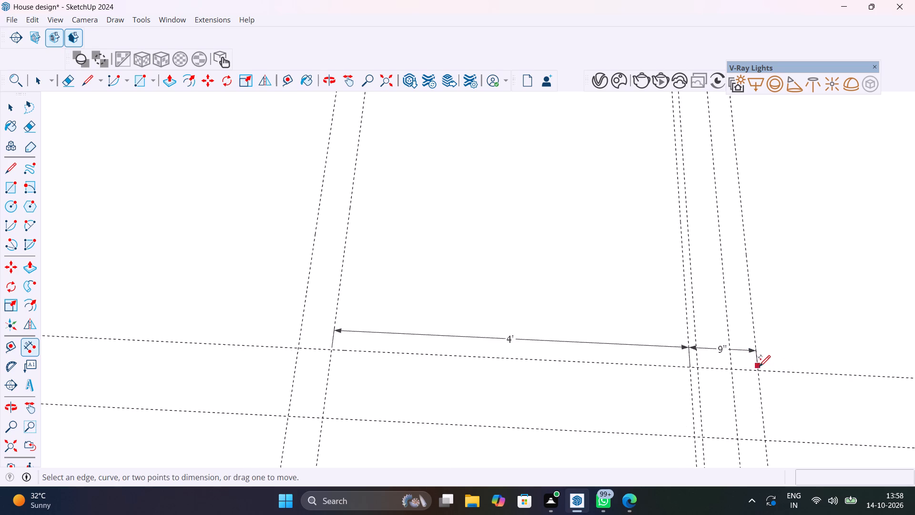
scroll(759, 366, "down", 2)
key("space")
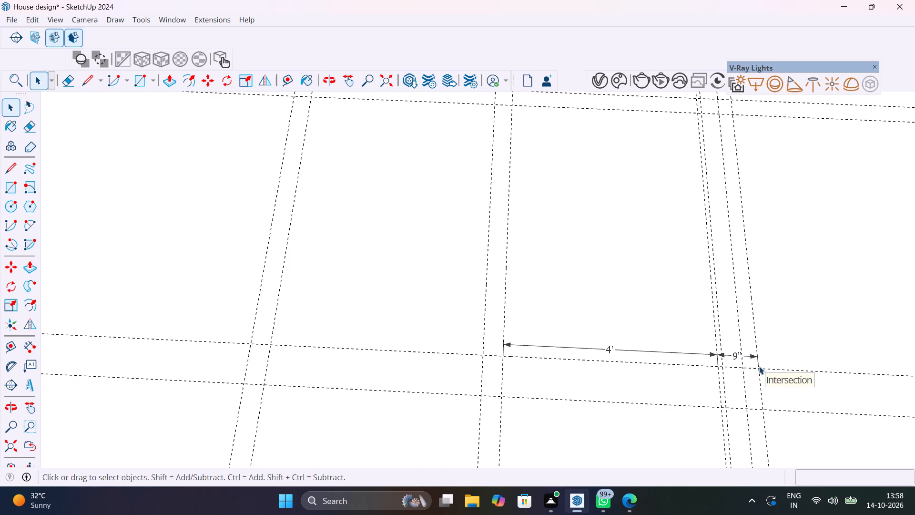
Draw a 20'6" by 9" wall rectangle within the porch-end crosswise pair, from the house-side wall's inner corner to the farthest dimensioned guide.
scroll(759, 366, "down", 7)
scroll(716, 385, "down", 5)
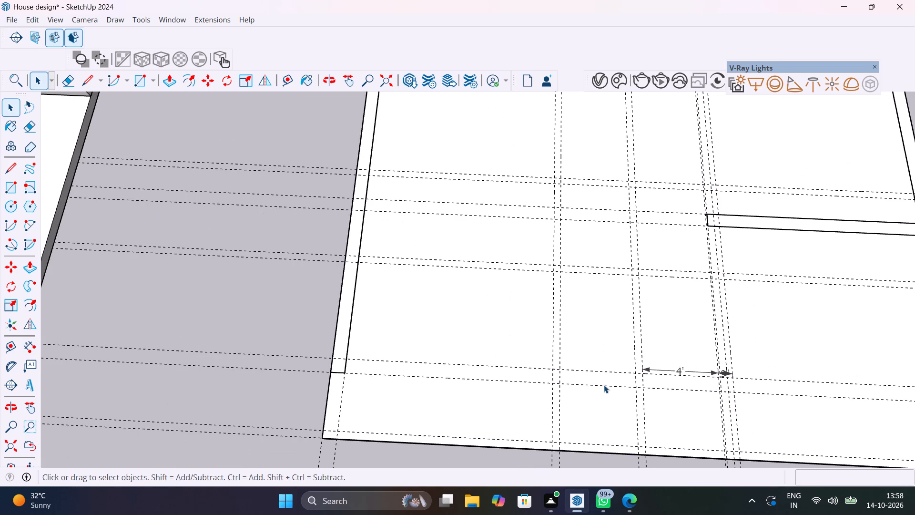
key("r")
left_click(348, 373)
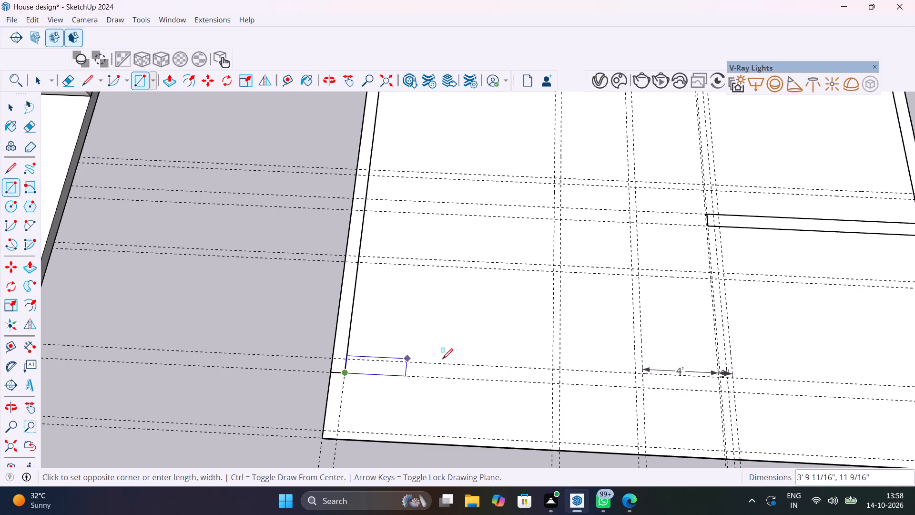
scroll(732, 379, "up", 8)
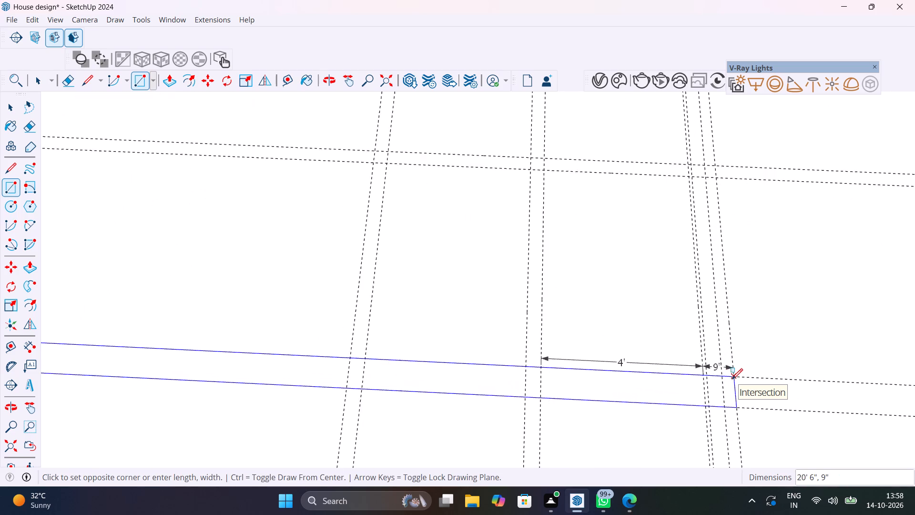
scroll(732, 379, "up", 5)
left_click(735, 378)
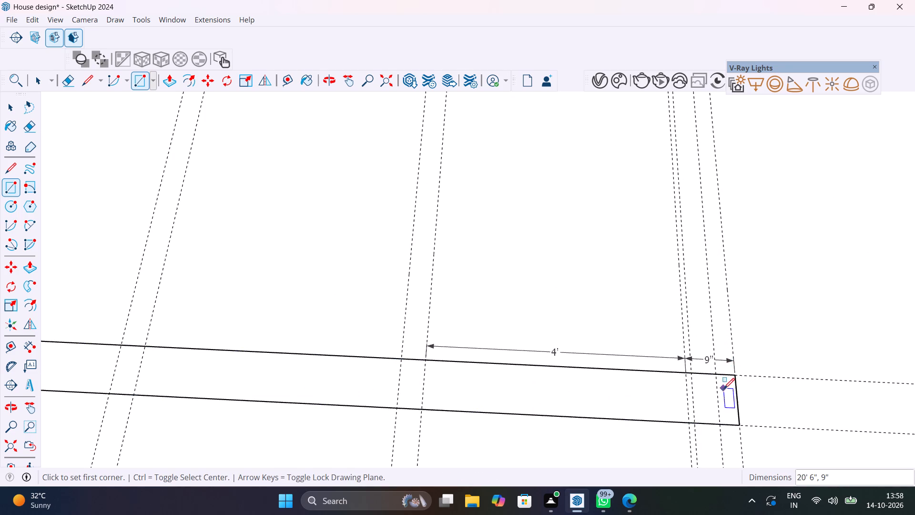
scroll(724, 388, "down", 13)
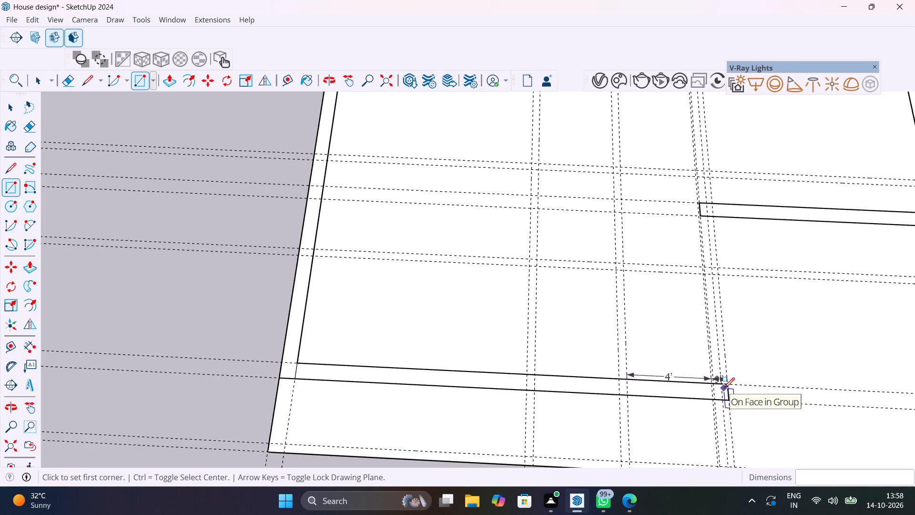
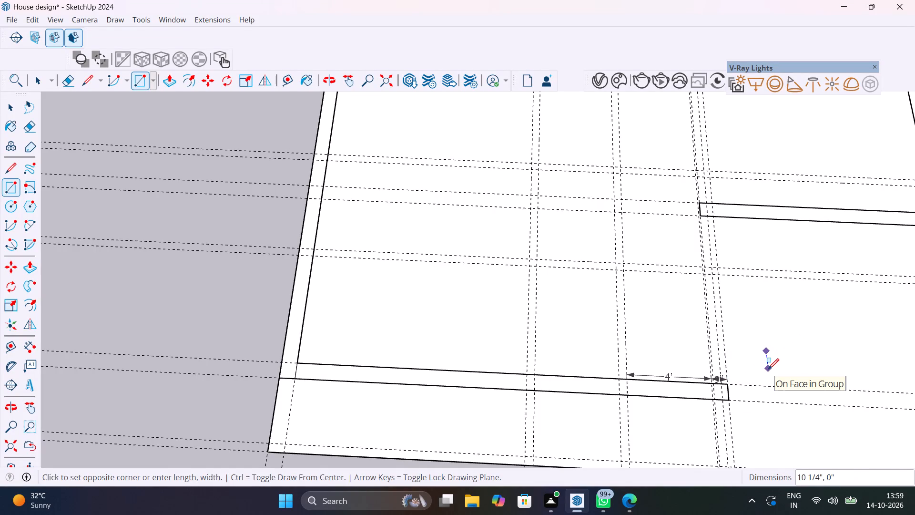
Delete the 4' and 9" dimensions above the long horizontal wall.
key("Escape")
scroll(657, 391, "up", 5)
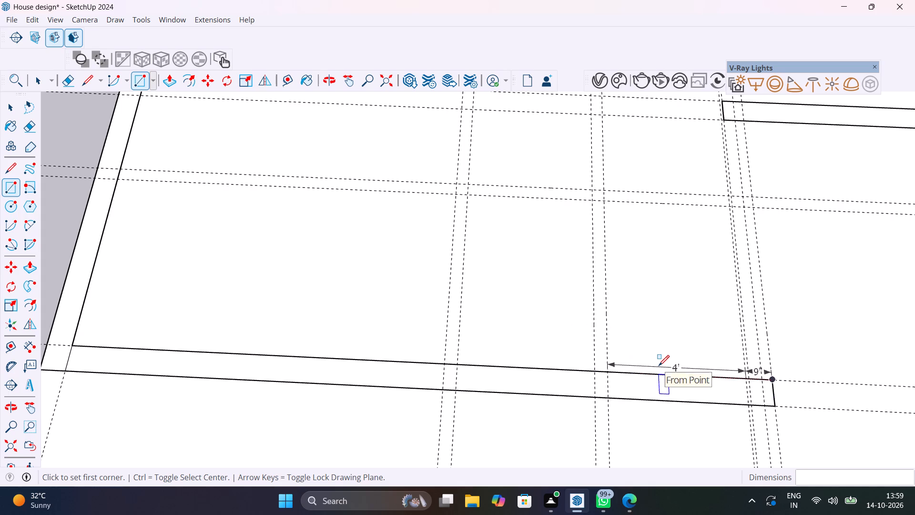
key("space")
left_click(681, 366)
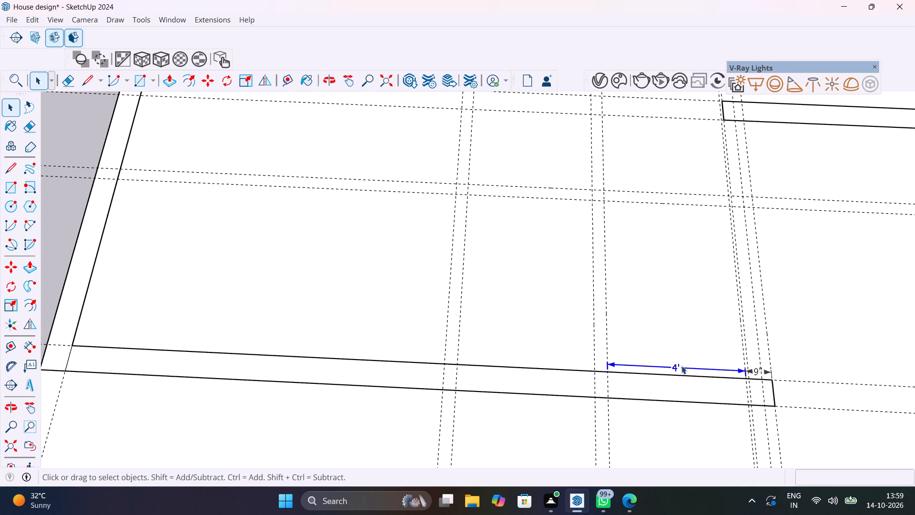
key("Delete")
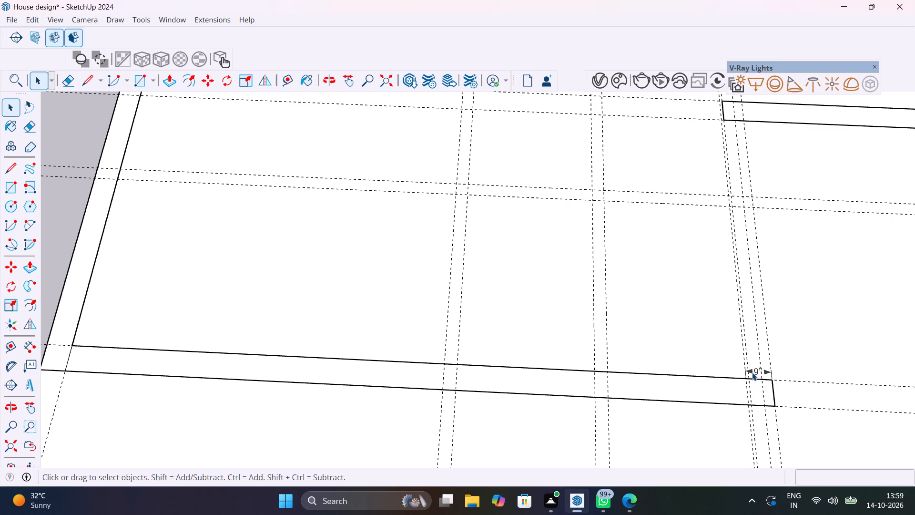
left_click(752, 372)
key("Delete")
Draw three wall rectangles along the guides, 4 1/2" by 5' 10 1/2", 4' 4 1/2" by 4 1/2" and 4 1/2" by 5' 6", enclosing a small room.
middle_click_drag(557, 393, 558, 457, "shift")
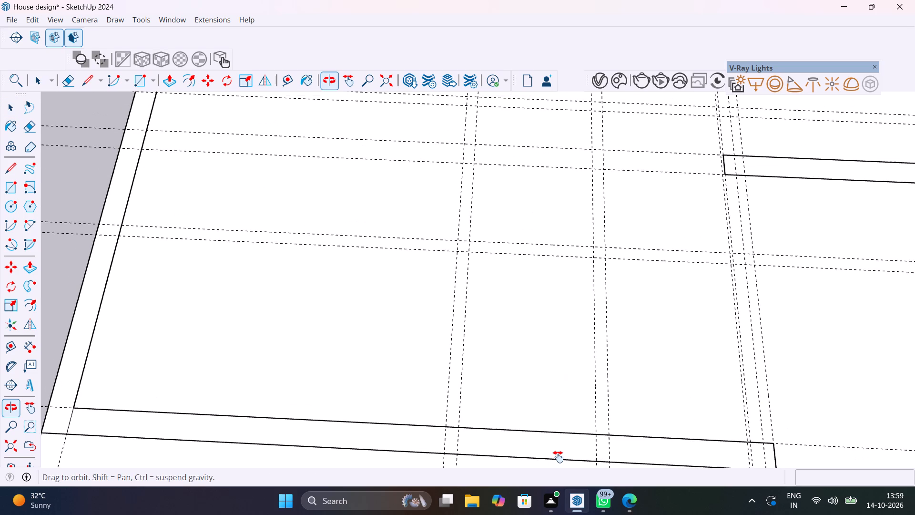
middle_click_drag(558, 457, 560, 438, "shift")
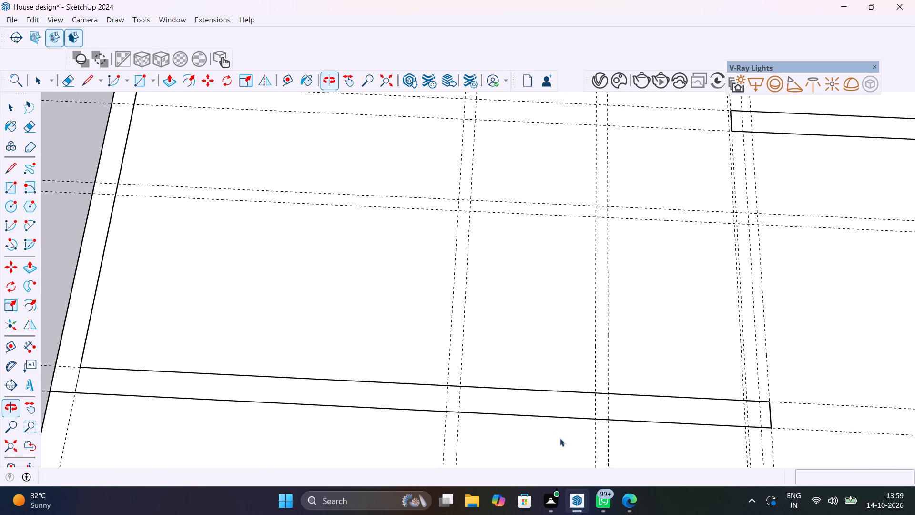
key("r")
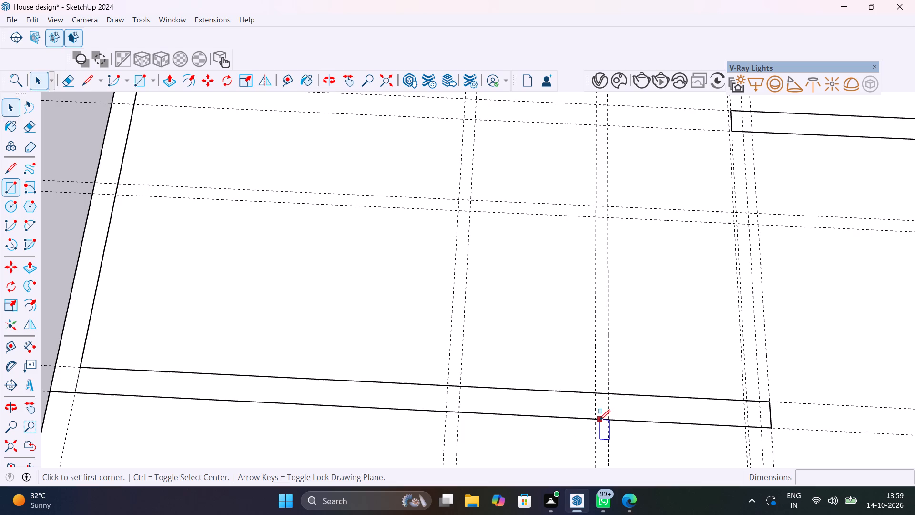
left_click(610, 394)
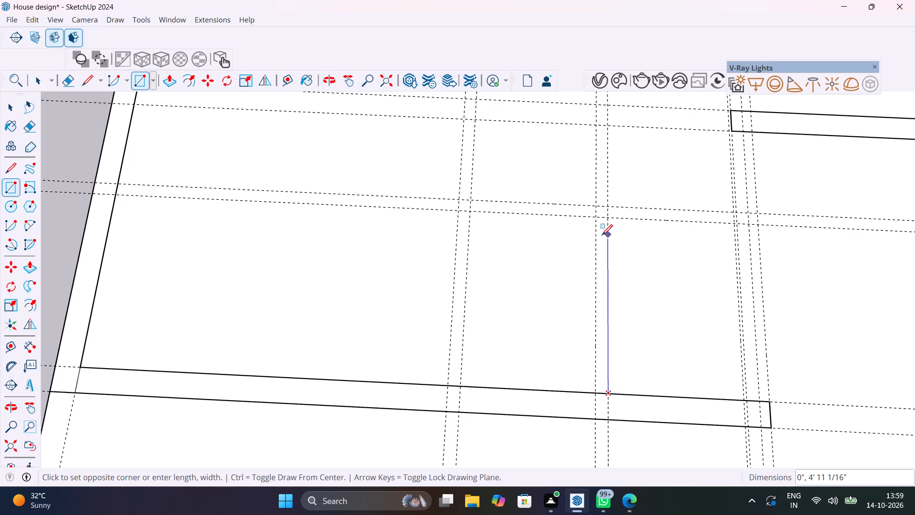
left_click(597, 207)
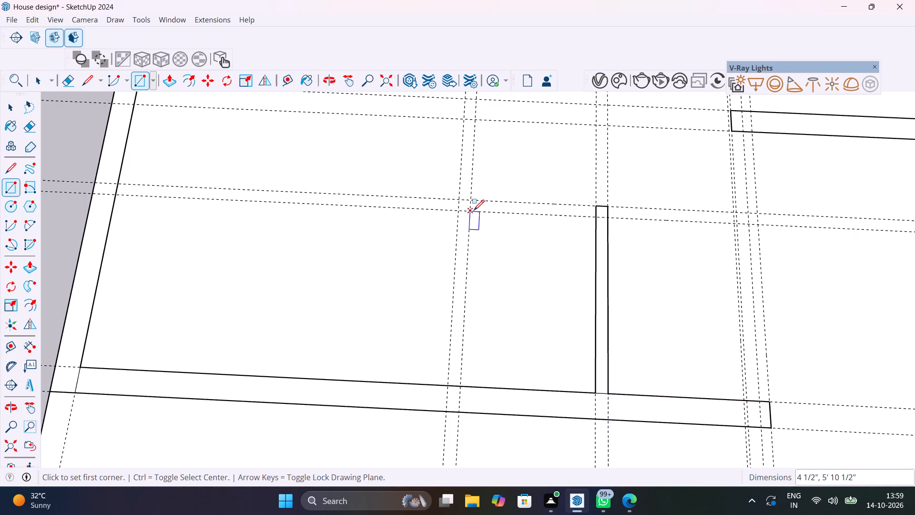
left_click(597, 215)
left_click(460, 202)
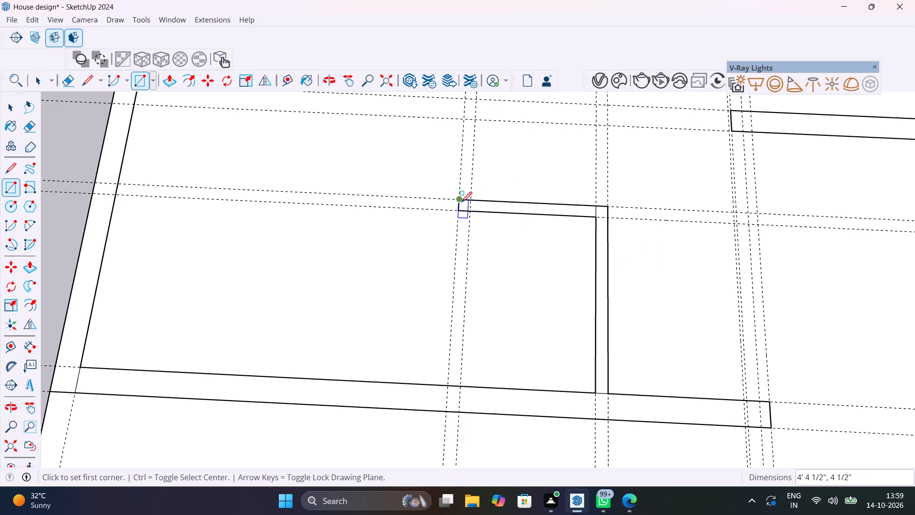
left_click(457, 215)
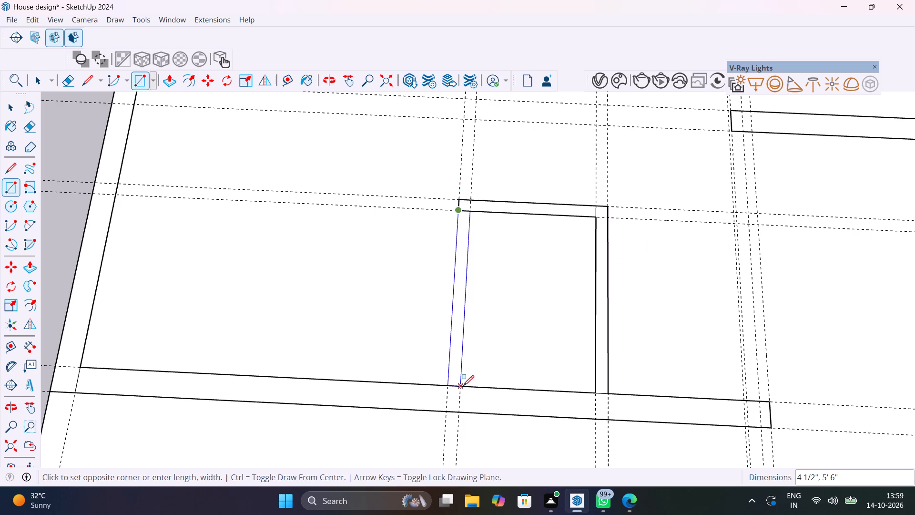
left_click(464, 385)
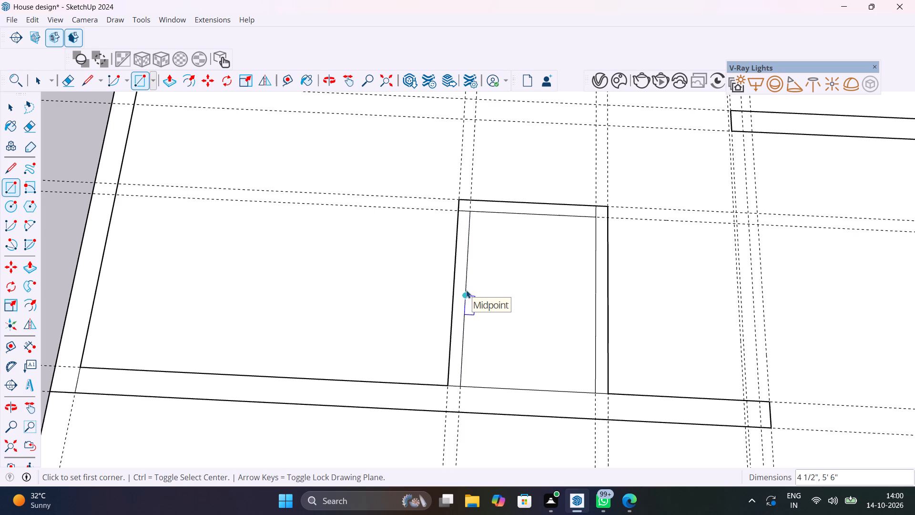
key("space")
Measure the small room's inner depth and width, and the distance from its inner corner to the farther guide intersection.
scroll(466, 290, "down", 5)
scroll(523, 303, "down", 3)
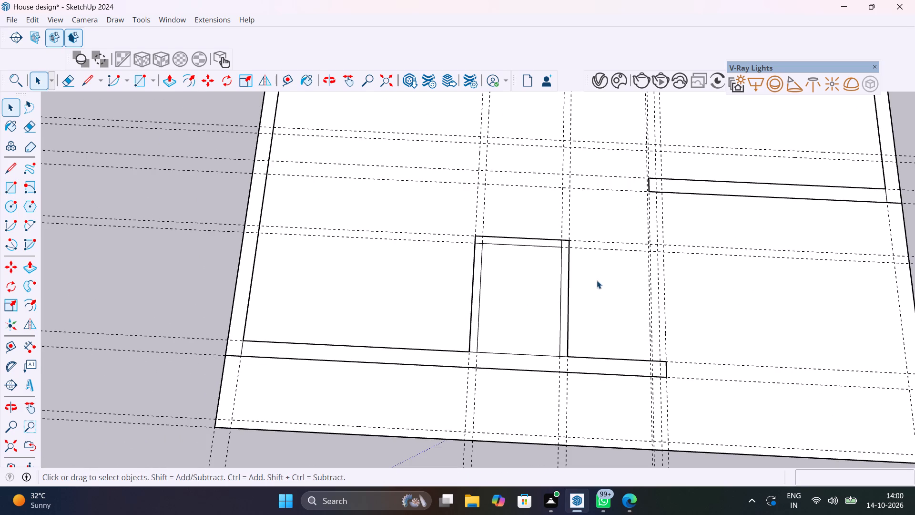
scroll(586, 246, "up", 4)
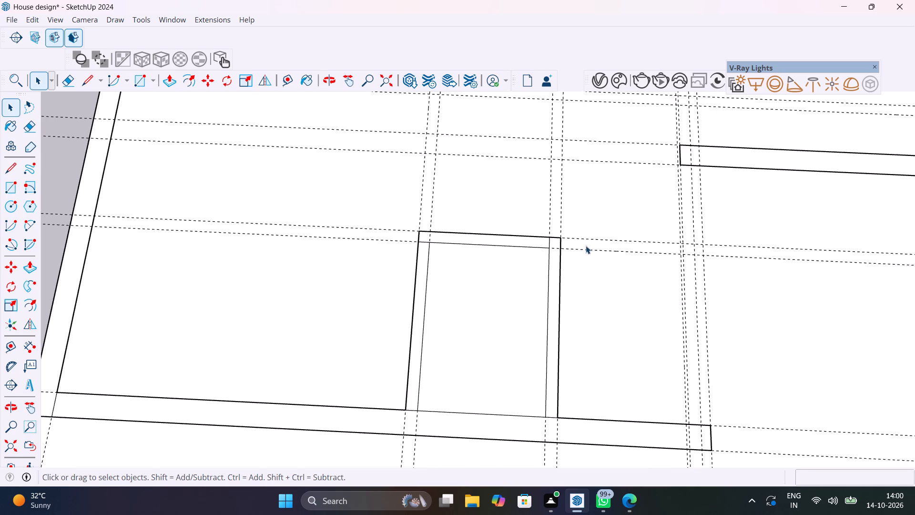
left_click(33, 347)
left_click(543, 416)
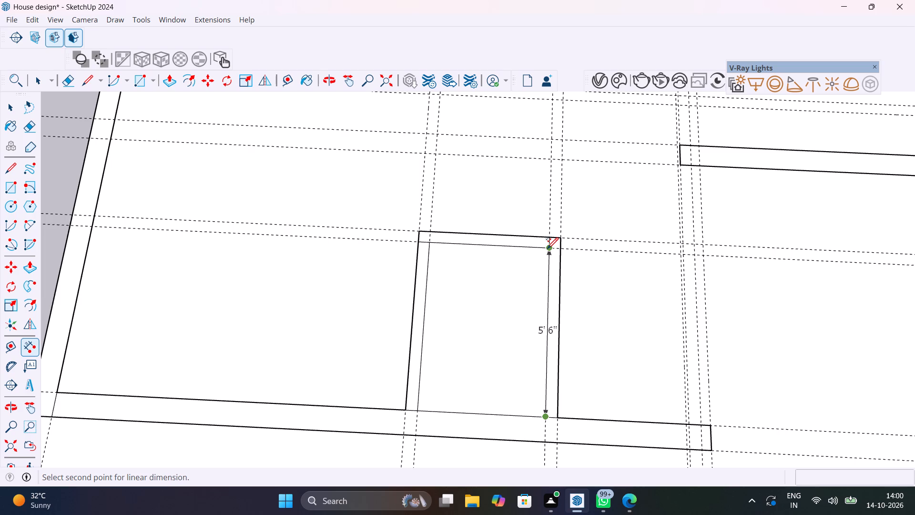
scroll(539, 320, "down", 6)
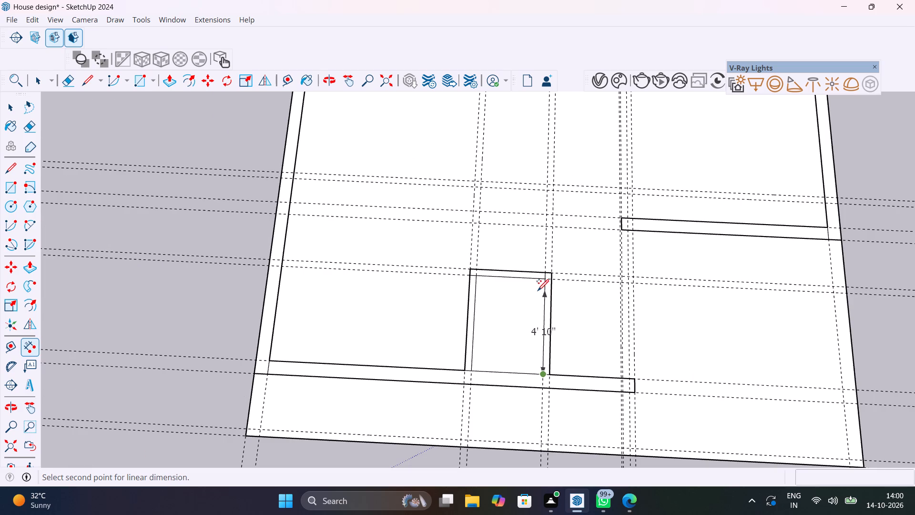
key("Escape")
left_click(472, 369)
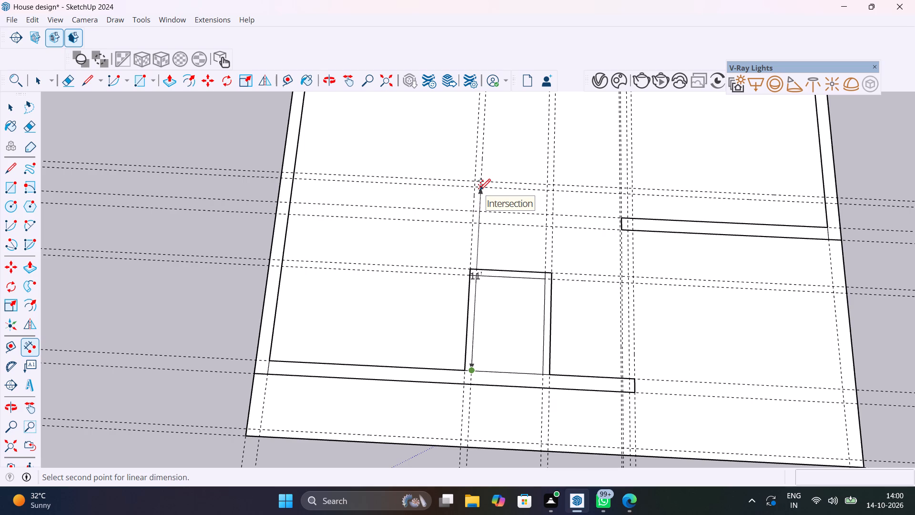
key("Escape")
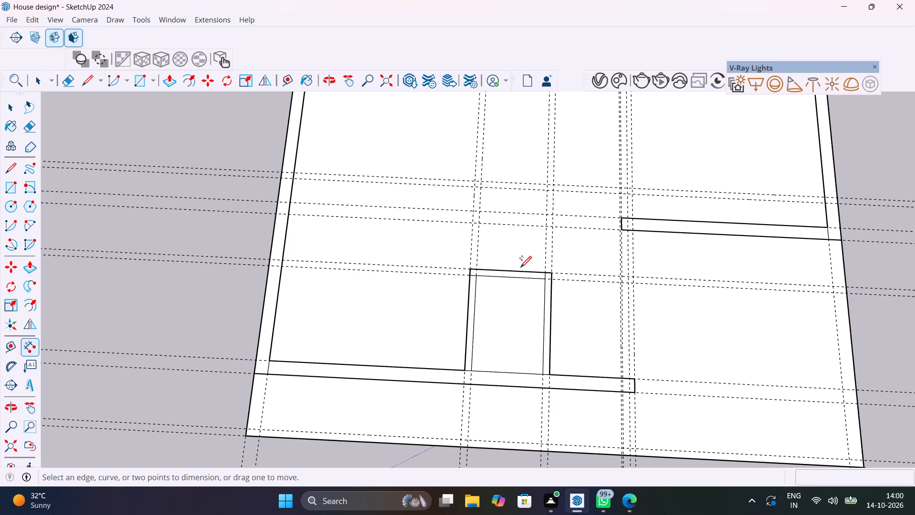
Measure the thickness of the small room's far wall at its inner corner.
scroll(520, 266, "up", 6)
middle_click_drag(520, 266, 511, 342, "shift")
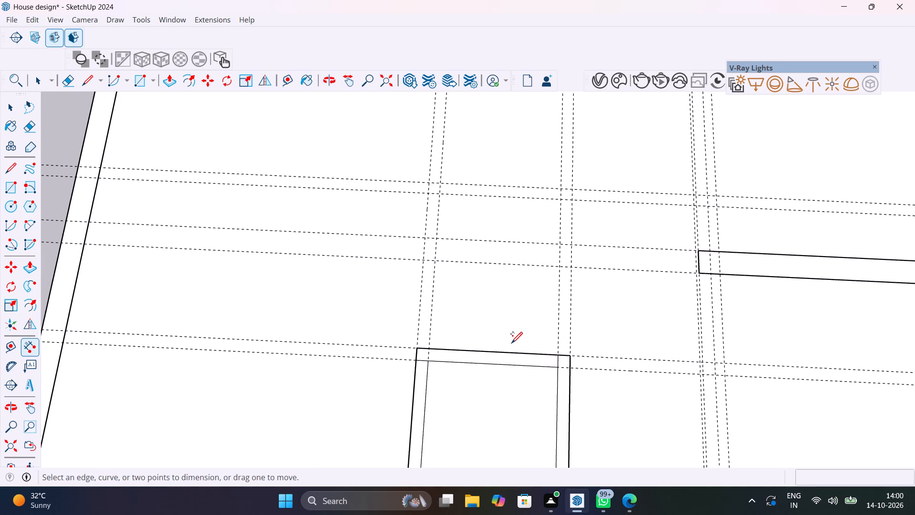
left_click(429, 348)
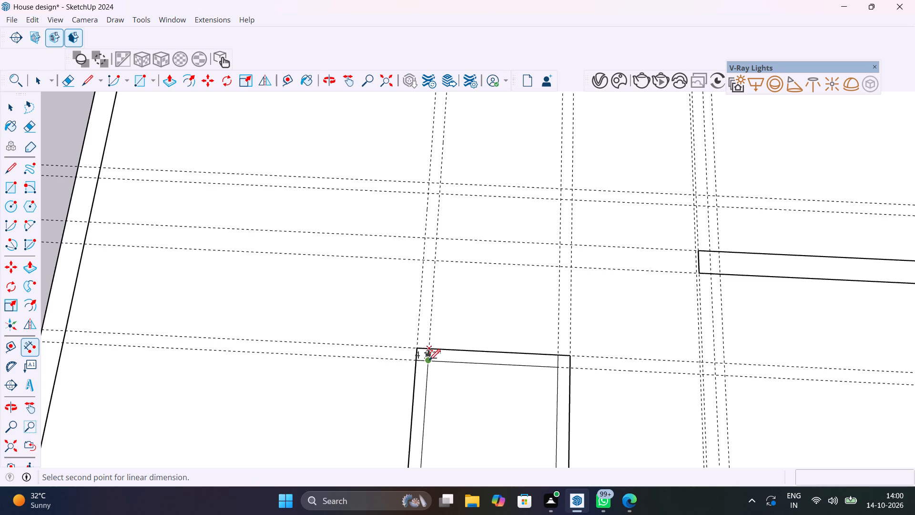
scroll(429, 360, "up", 16)
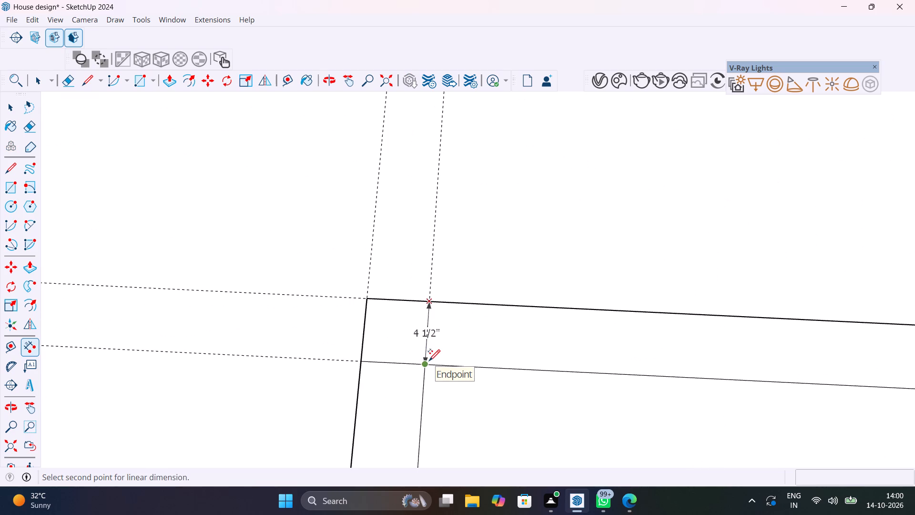
key("Escape")
scroll(457, 324, "down", 20)
scroll(457, 324, "down", 2)
scroll(533, 328, "up", 5)
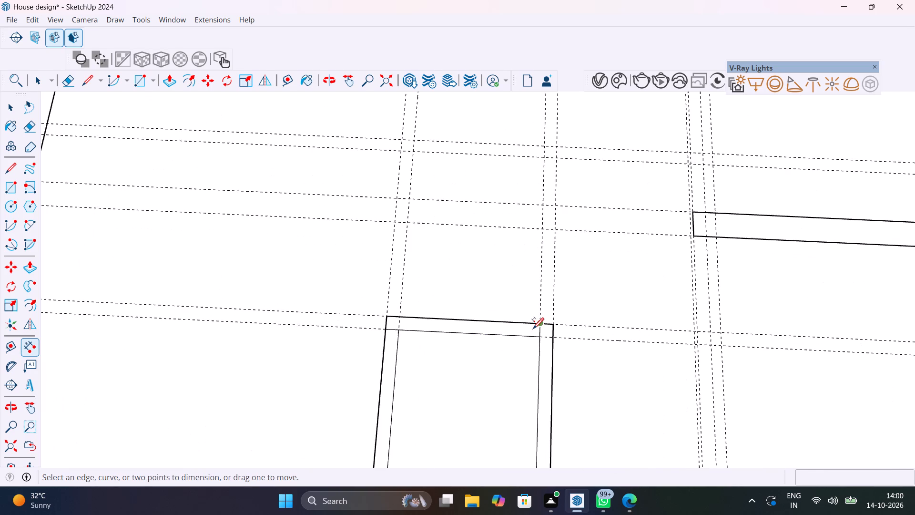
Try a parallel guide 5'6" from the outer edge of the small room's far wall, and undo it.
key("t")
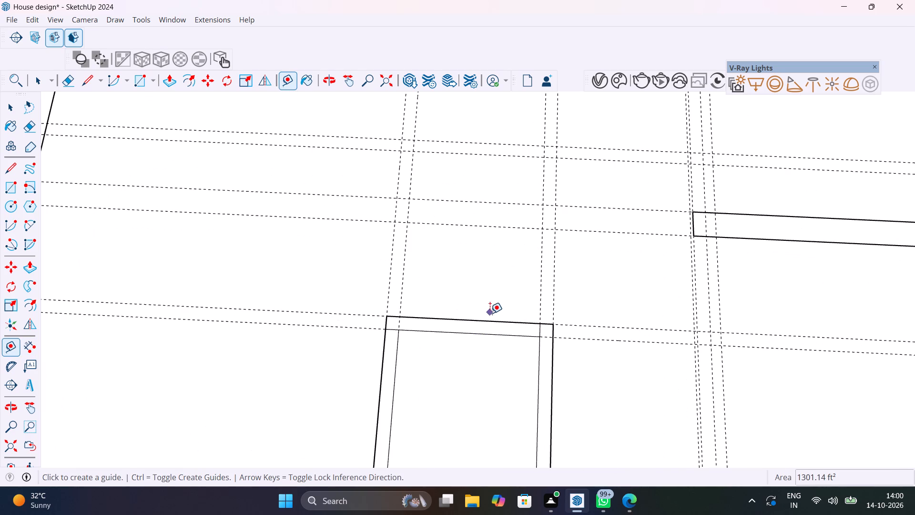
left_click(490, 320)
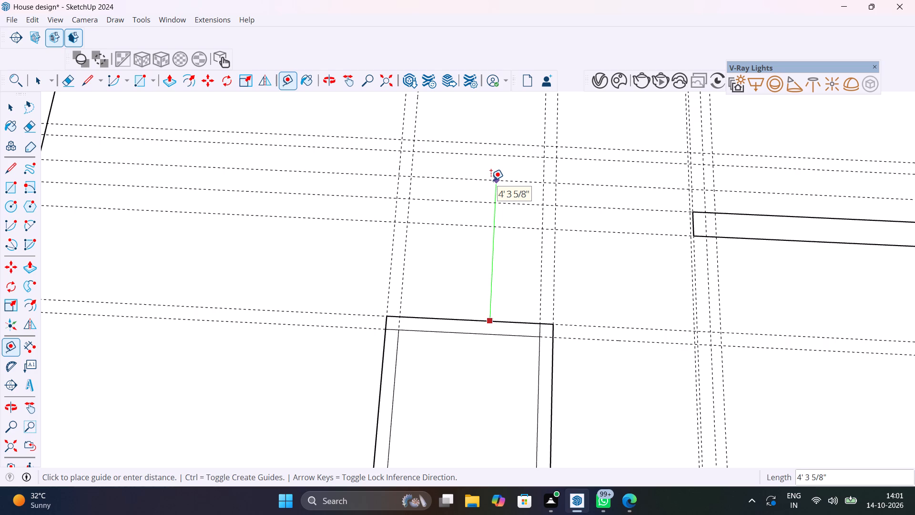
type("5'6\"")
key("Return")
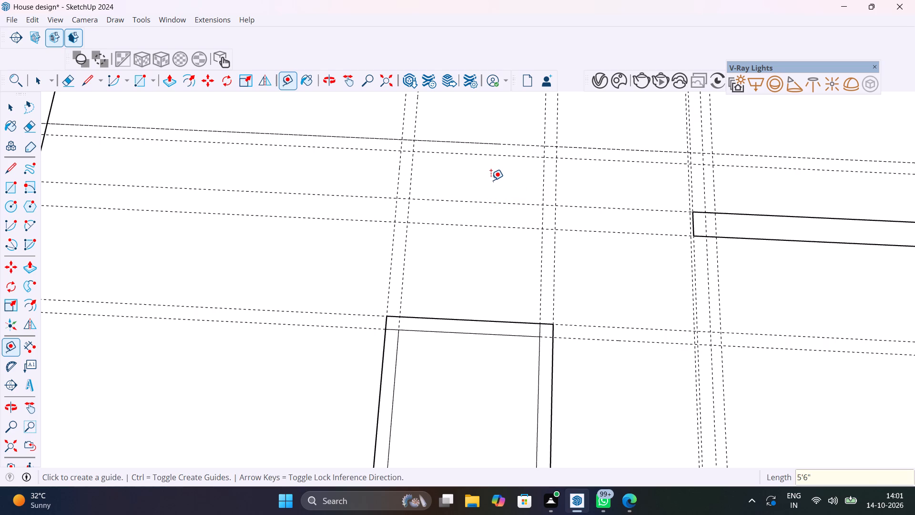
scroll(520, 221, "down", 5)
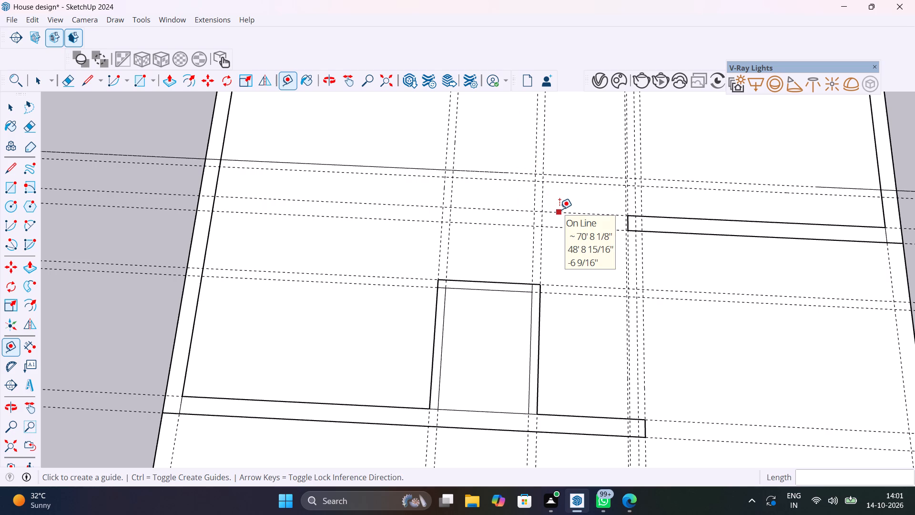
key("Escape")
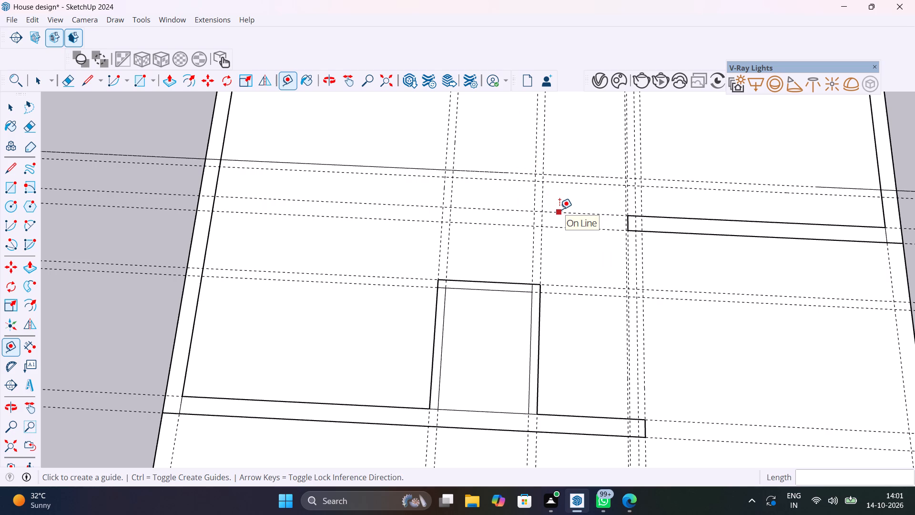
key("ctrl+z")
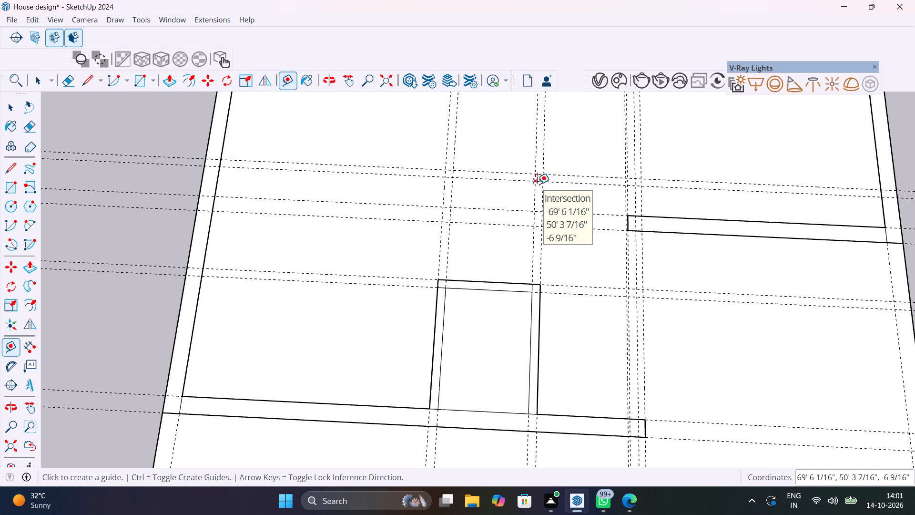
Measure the distance from the outer edge of the small room's far wall to the nearer line of the farthest guide pair.
key("space")
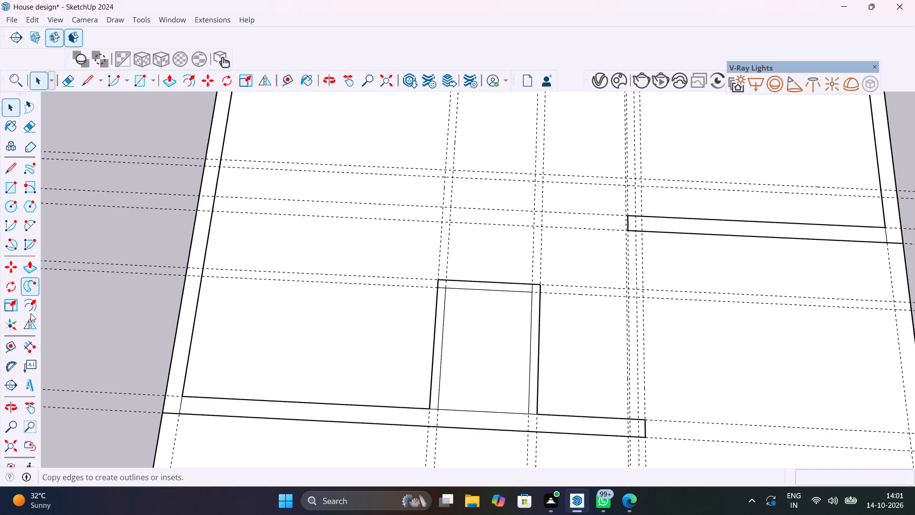
left_click(36, 352)
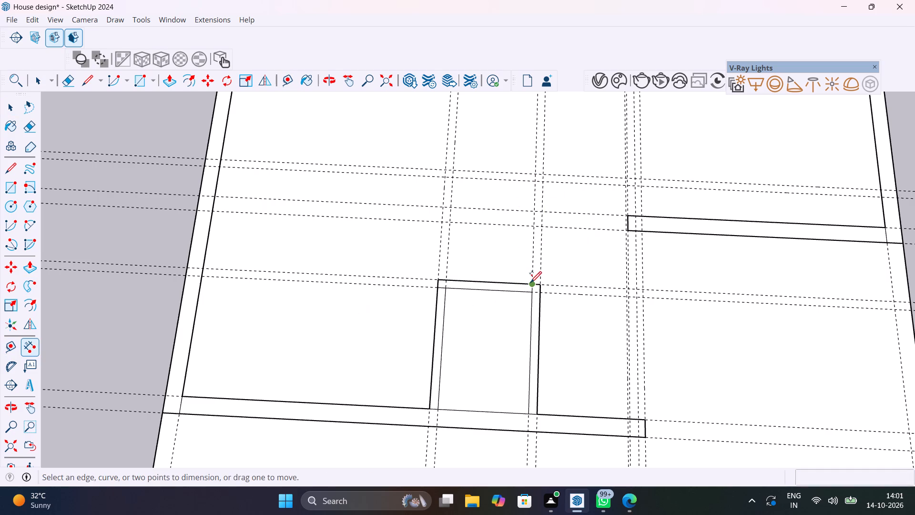
left_click(530, 282)
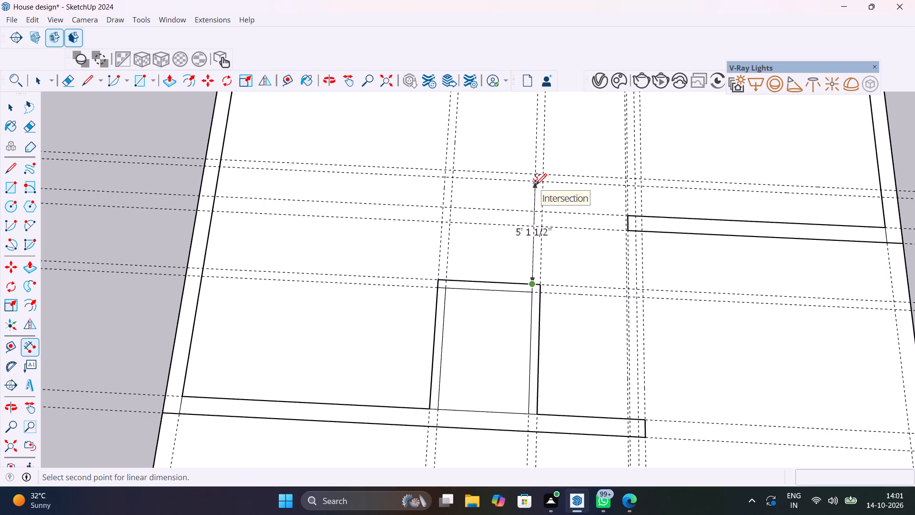
scroll(536, 184, "up", 8)
left_click(534, 176)
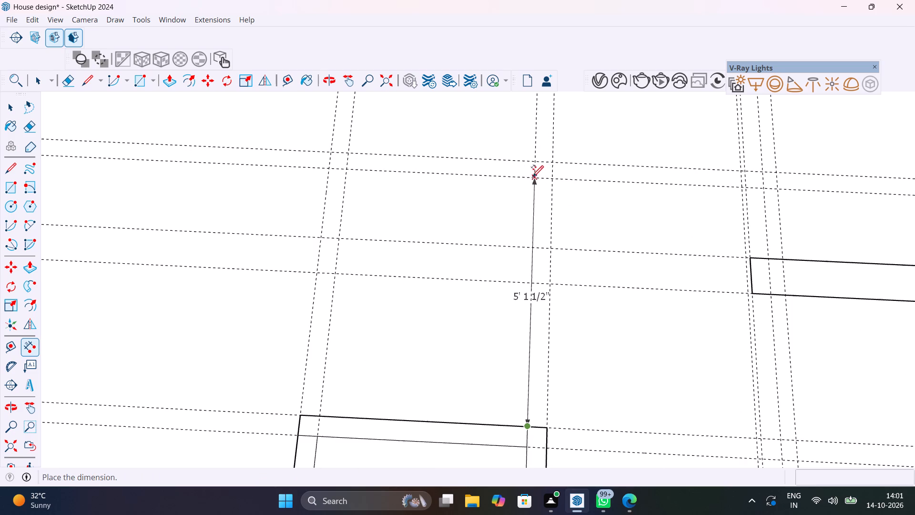
key("Escape")
scroll(498, 219, "down", 7)
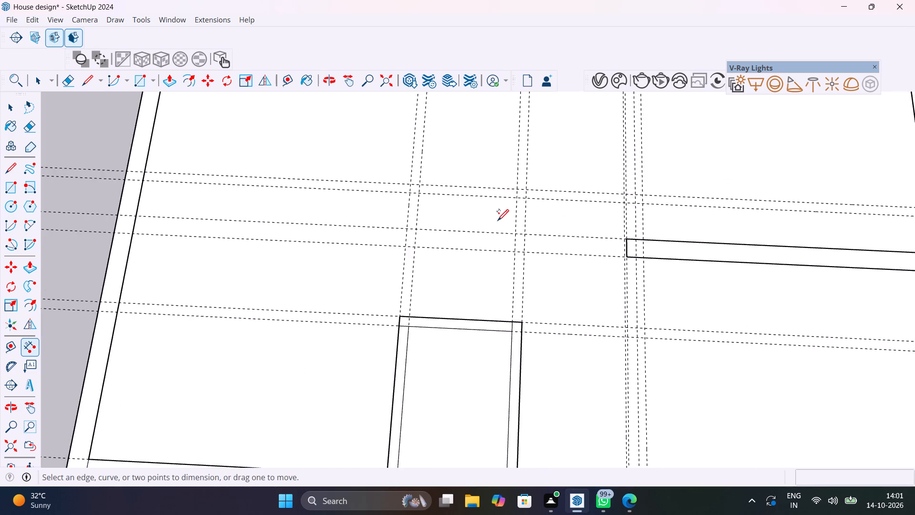
Draw a 4 1/2" by 15'9" wall rectangle along the guide pair beyond the small room, starting at the outer side wall's inner edge.
scroll(498, 220, "down", 6)
scroll(517, 262, "up", 6)
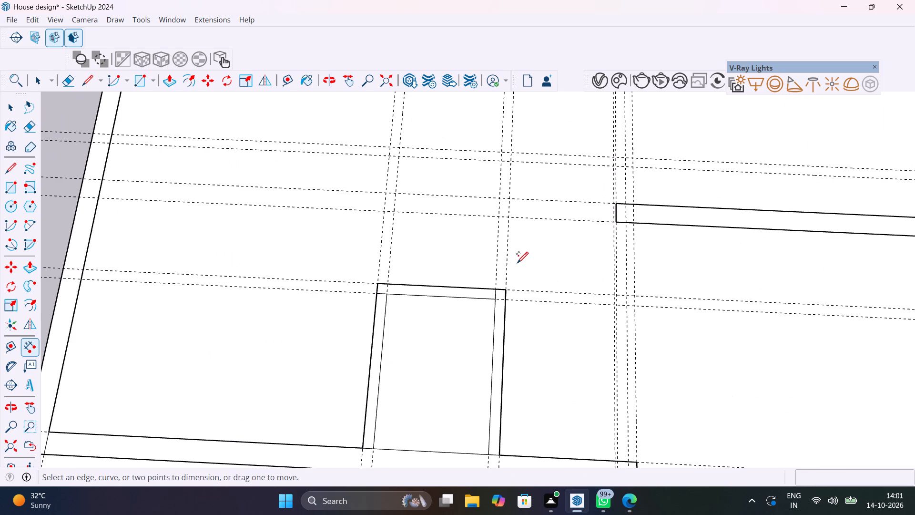
scroll(517, 262, "down", 7)
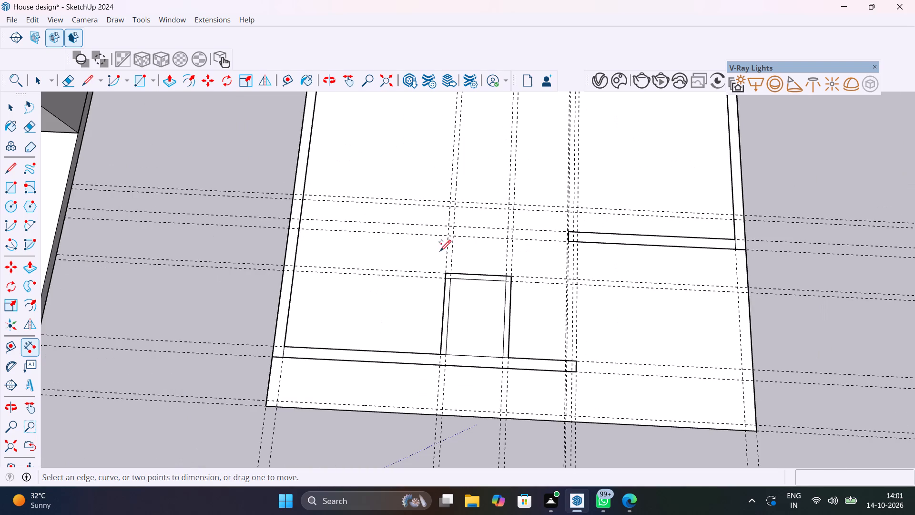
scroll(324, 191, "up", 5)
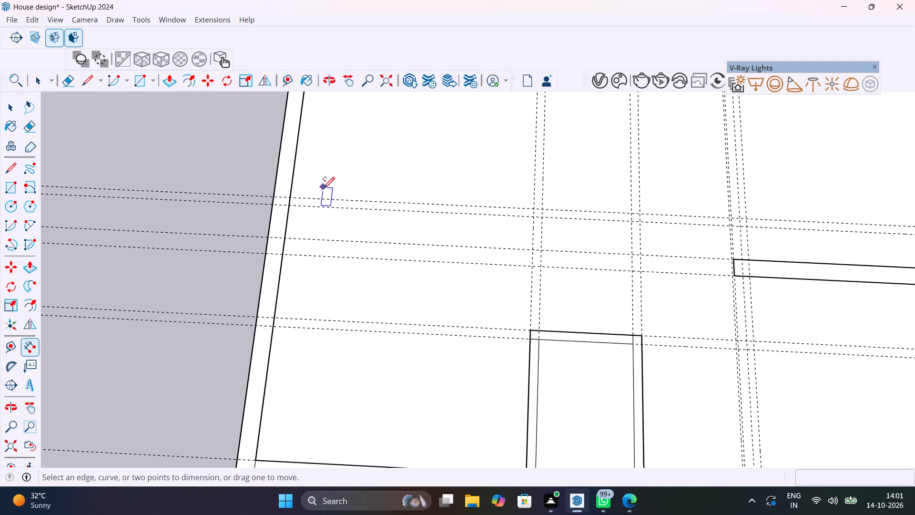
key("r")
left_click(292, 206)
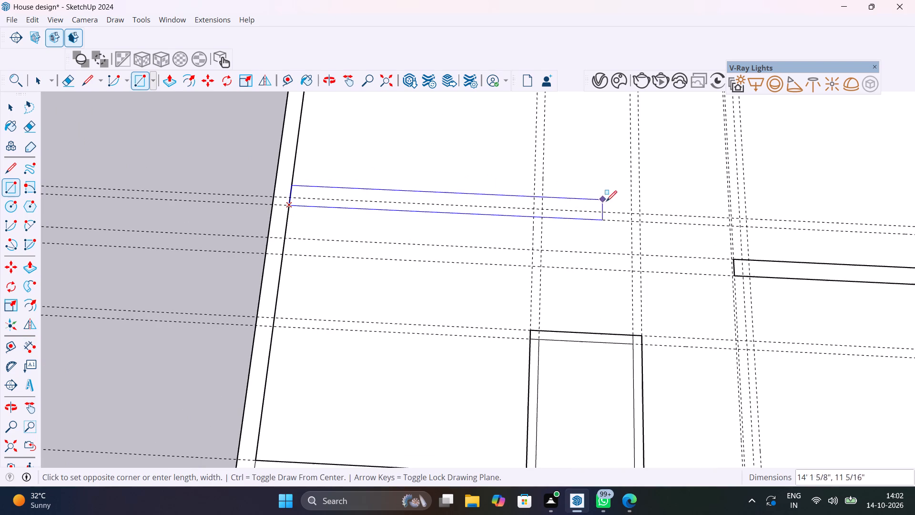
left_click(639, 213)
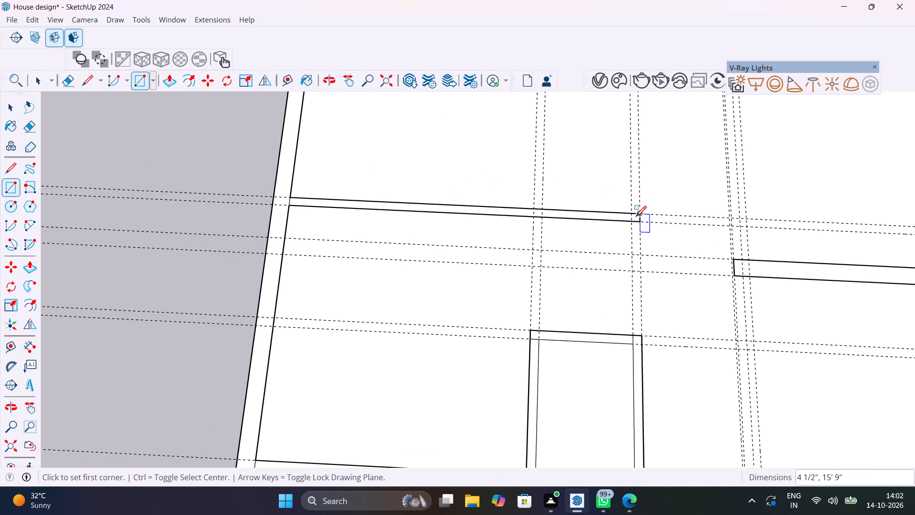
Draw two 4 1/2" by 5'1 1/2" wall rectangles linking the new long wall to the small room's two side walls.
left_click(632, 224)
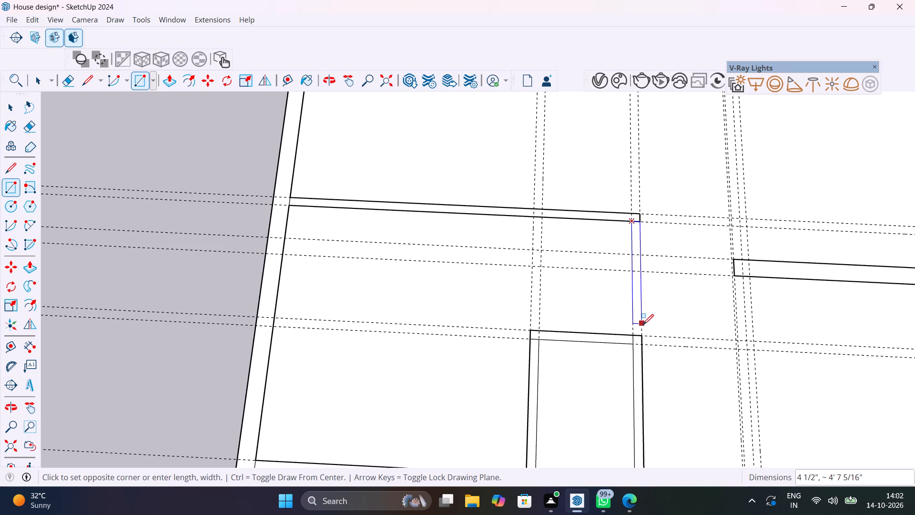
left_click(643, 335)
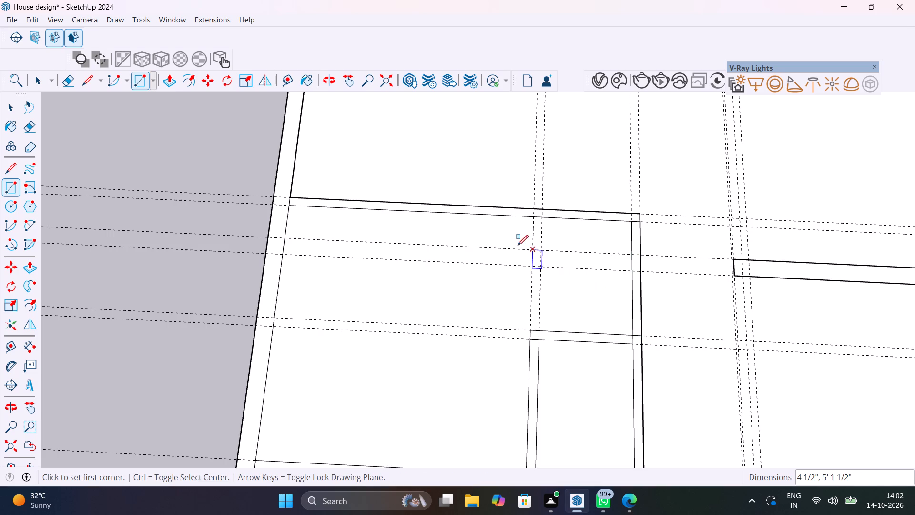
left_click(543, 330)
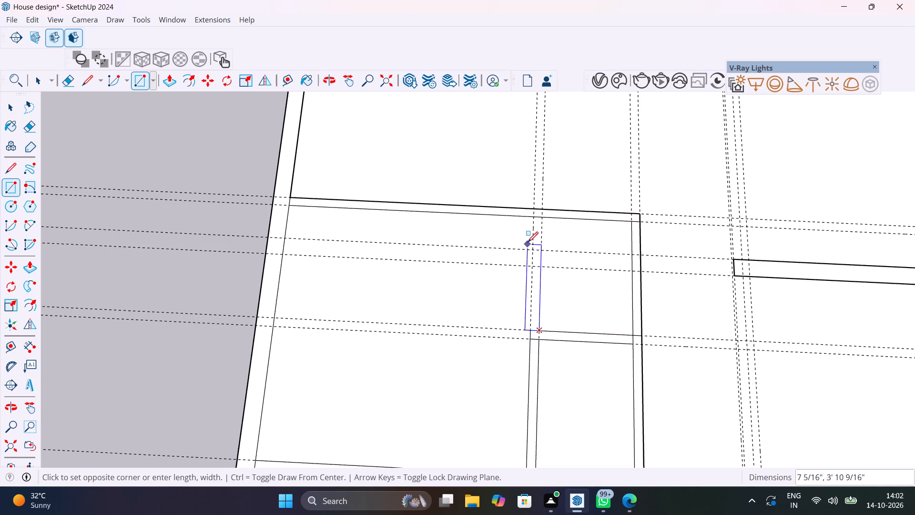
left_click(533, 217)
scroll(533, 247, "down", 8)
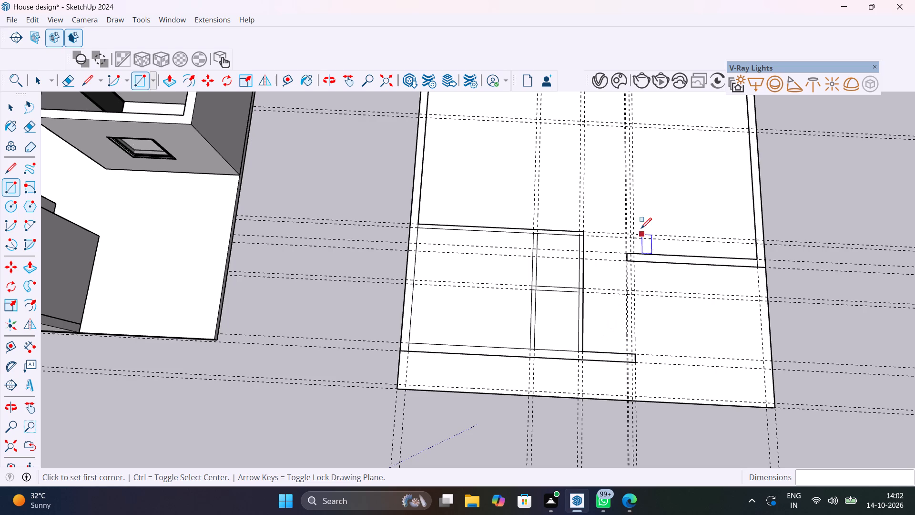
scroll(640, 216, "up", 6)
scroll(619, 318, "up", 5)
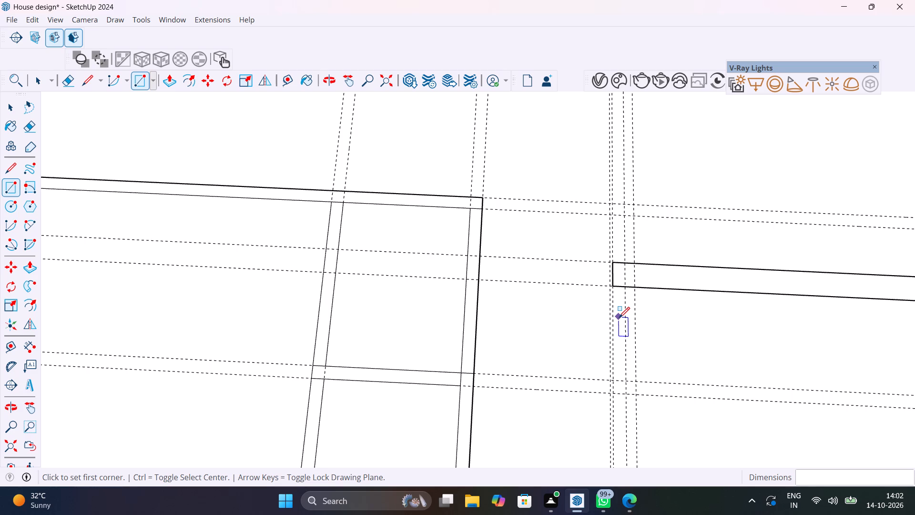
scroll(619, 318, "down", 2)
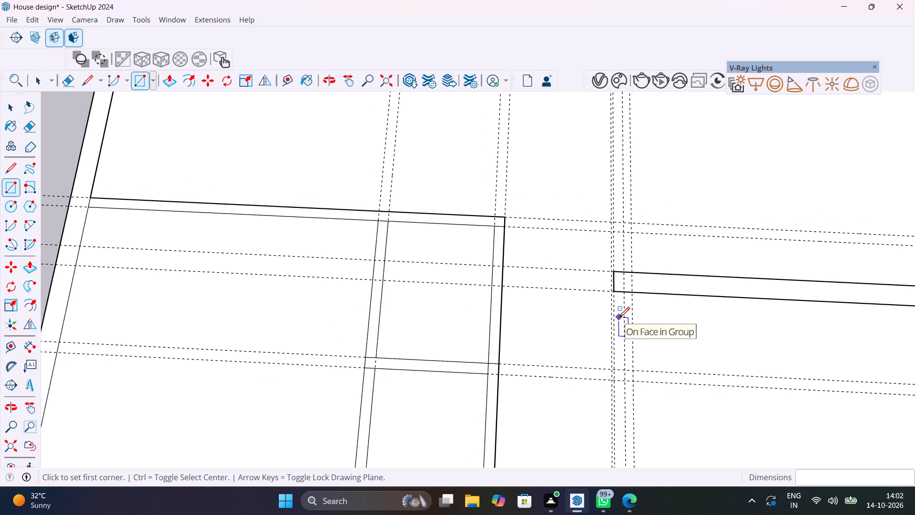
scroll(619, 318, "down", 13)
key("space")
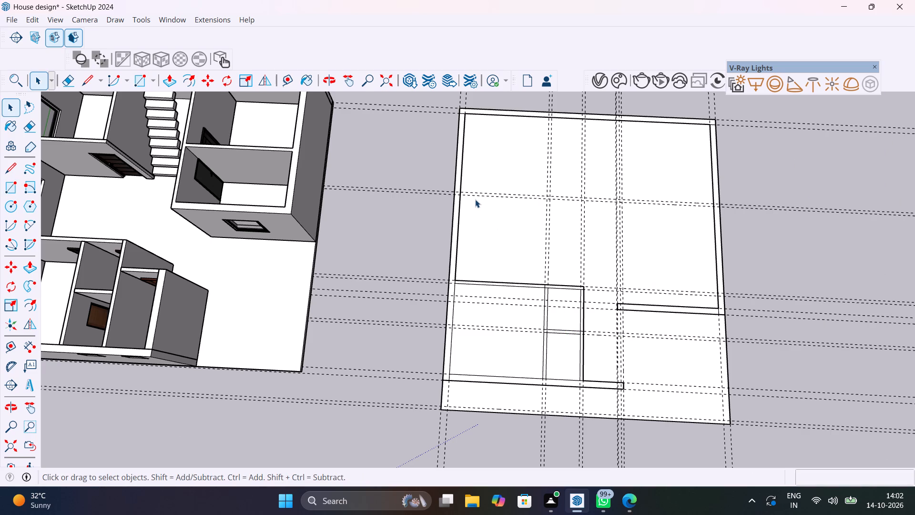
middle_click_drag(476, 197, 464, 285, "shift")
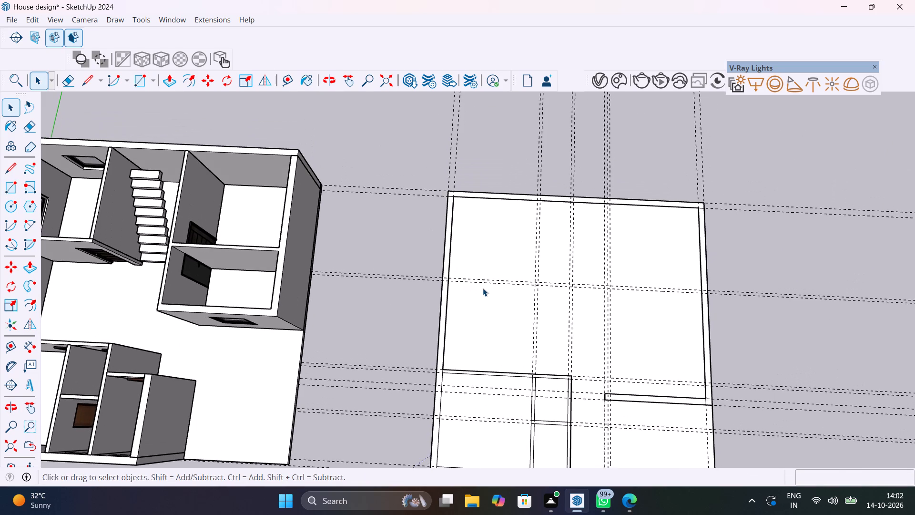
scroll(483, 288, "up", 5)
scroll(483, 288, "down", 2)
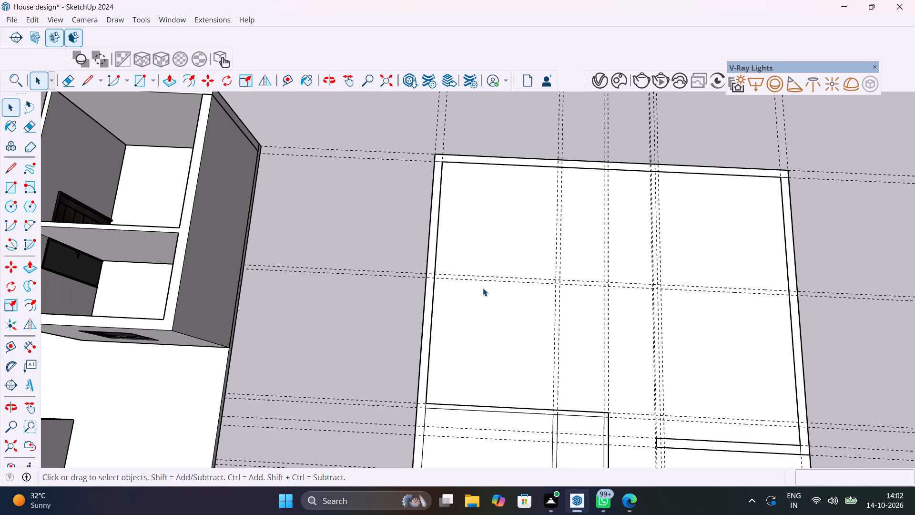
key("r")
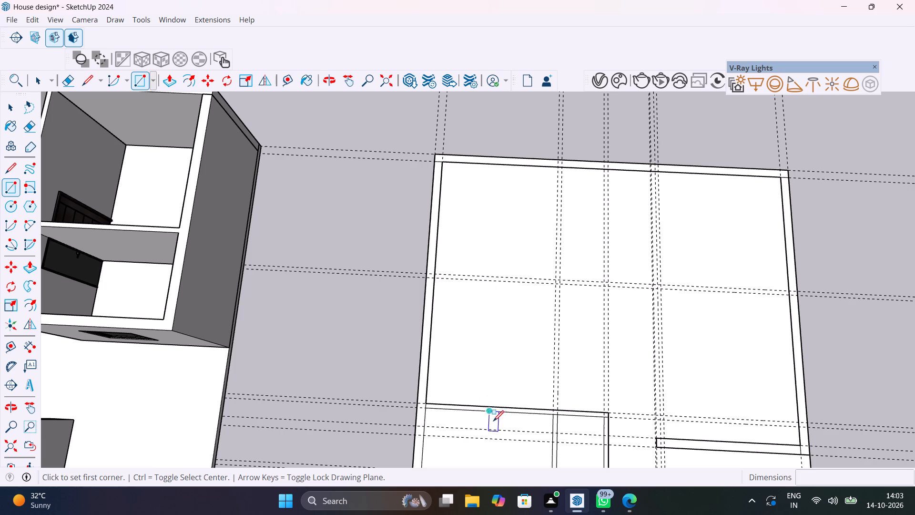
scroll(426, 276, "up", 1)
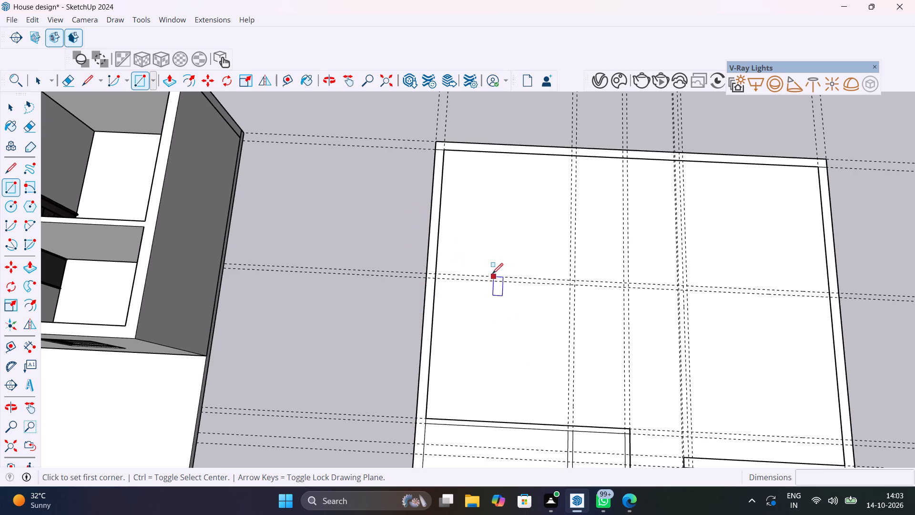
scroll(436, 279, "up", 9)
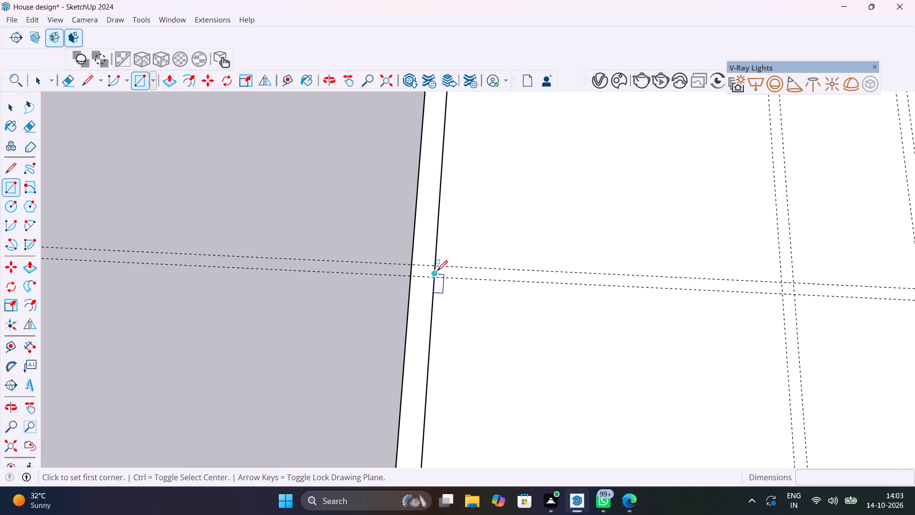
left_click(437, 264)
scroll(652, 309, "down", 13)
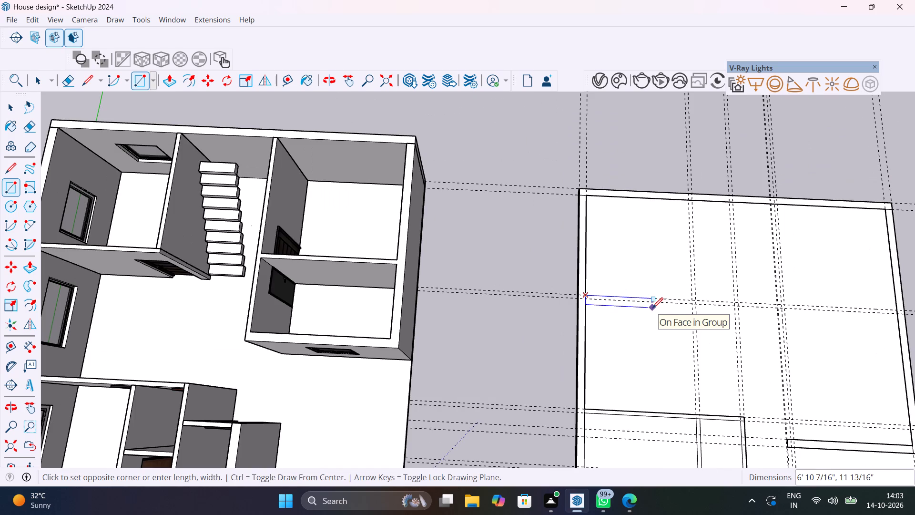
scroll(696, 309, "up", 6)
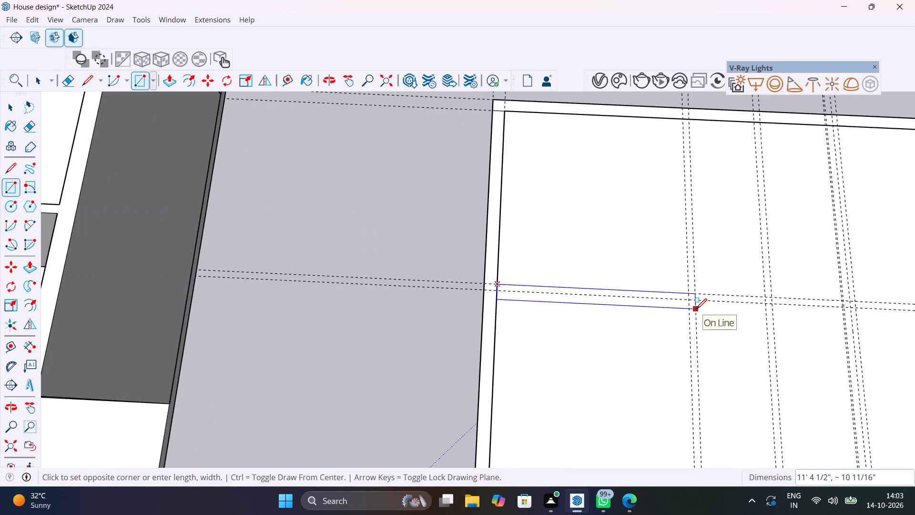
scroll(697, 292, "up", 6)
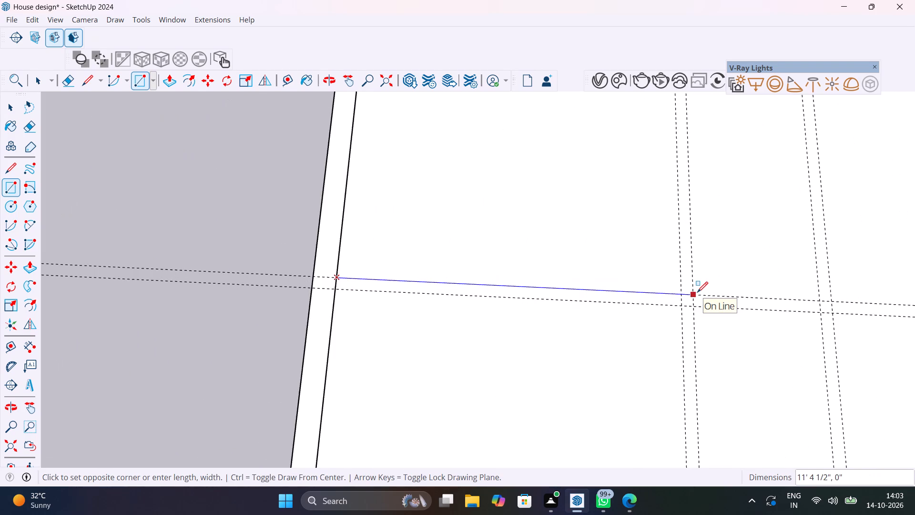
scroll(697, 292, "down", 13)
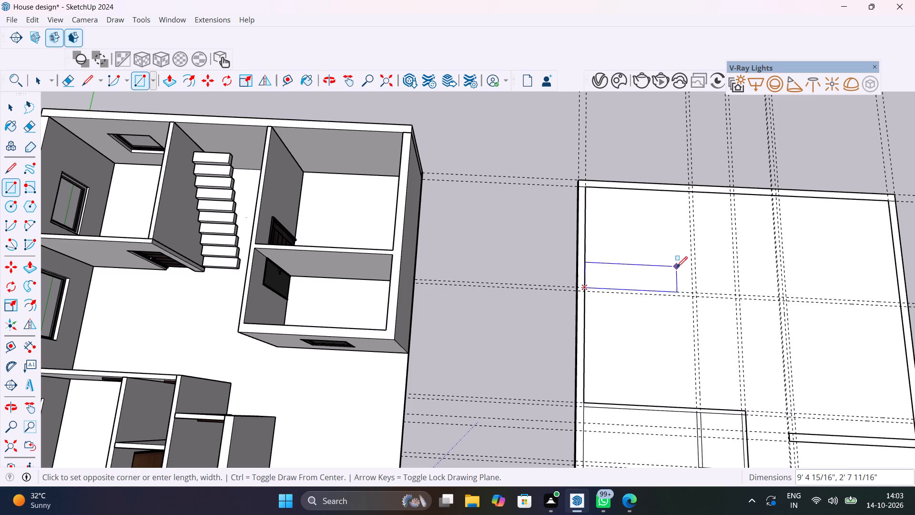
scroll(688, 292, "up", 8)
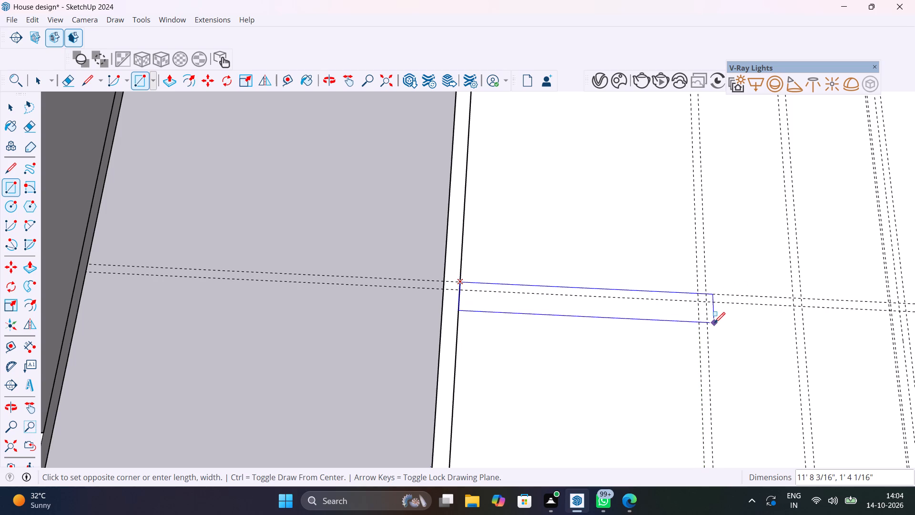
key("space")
Measure from the outer side wall's inner edge to the nearest crossing guide along the unbuilt guide pair of the far area.
left_click(30, 349)
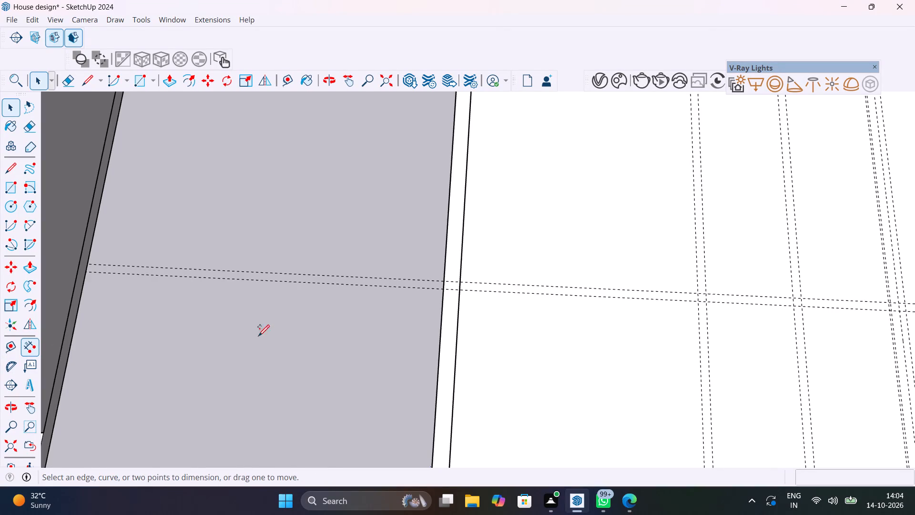
left_click(461, 280)
scroll(641, 286, "down", 7)
scroll(719, 293, "up", 6)
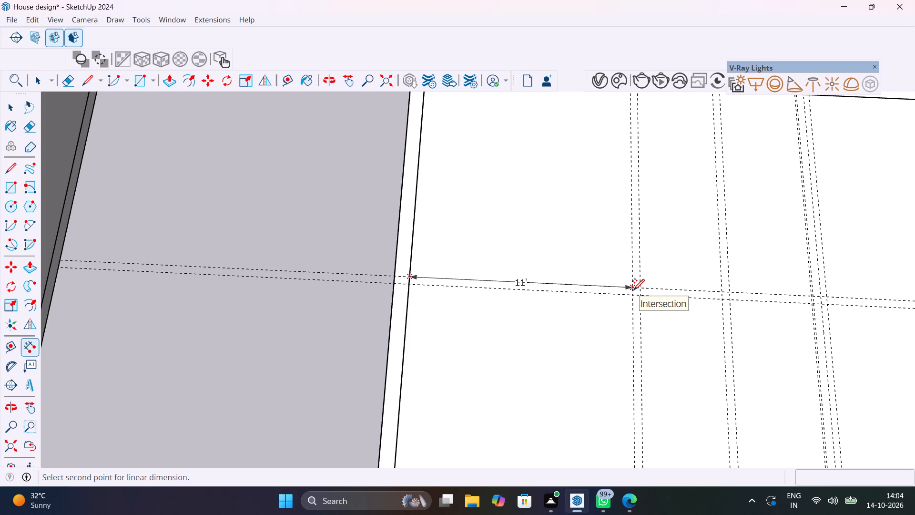
key("Escape")
Draw an 11'4 1/2" by 4 1/2" wall rectangle along that guide pair, starting at the outer side wall's inner edge.
key("r")
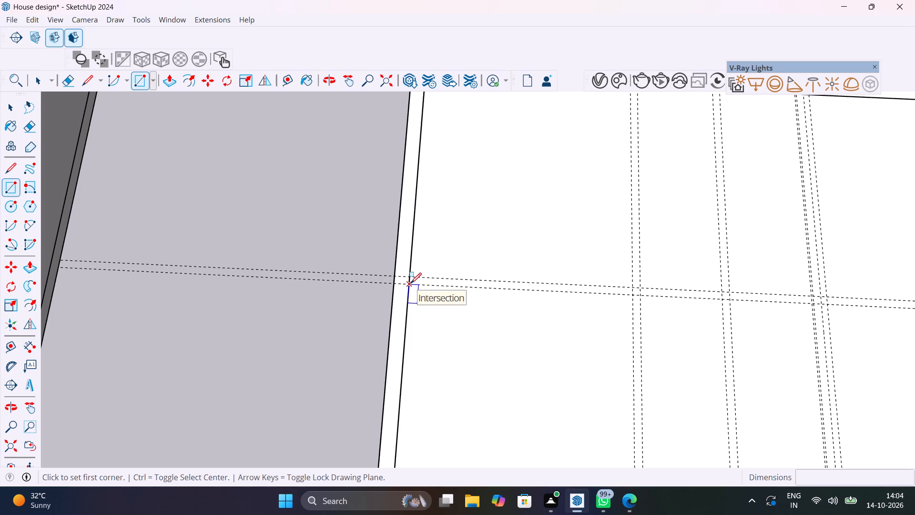
left_click(411, 283)
left_click(641, 289)
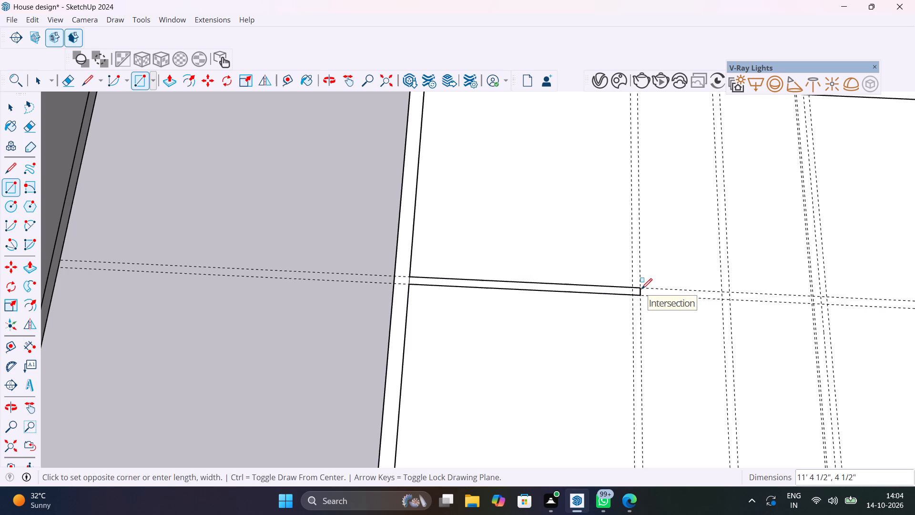
Draw a 4 1/2" by 11' wall rectangle from the new wall's end to the far outer wall, enclosing the corner room.
left_click(640, 288)
scroll(632, 254, "down", 8)
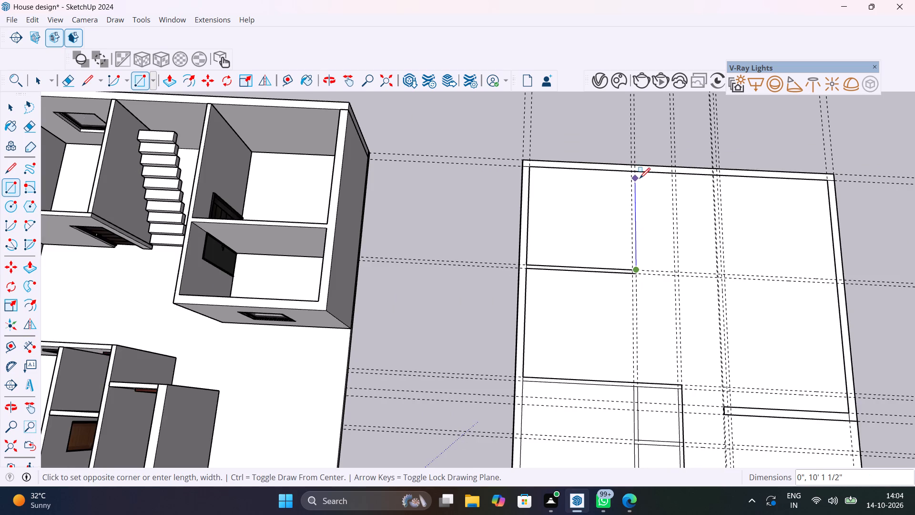
scroll(640, 178, "up", 7)
left_click(623, 165)
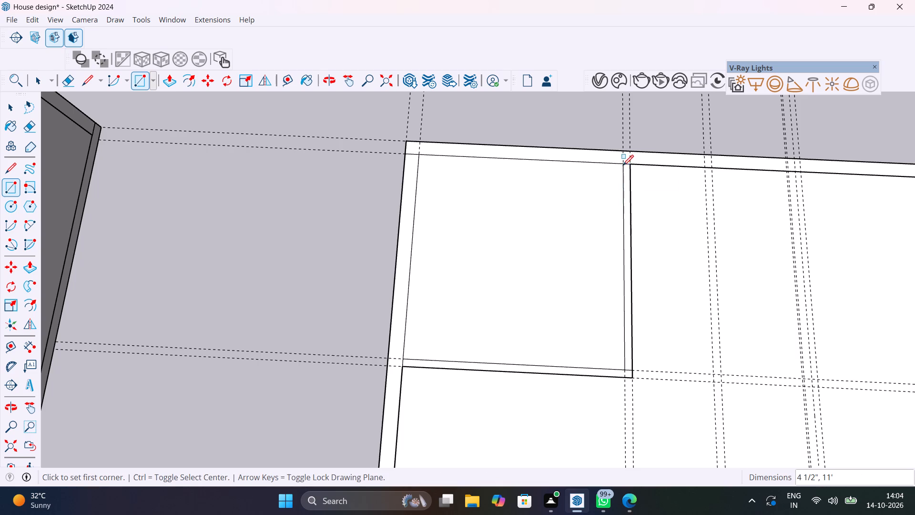
Add a linear dimension from the outer side wall's inner edge, along the middle cross wall, to the second of the four central guides.
scroll(630, 192, "down", 7)
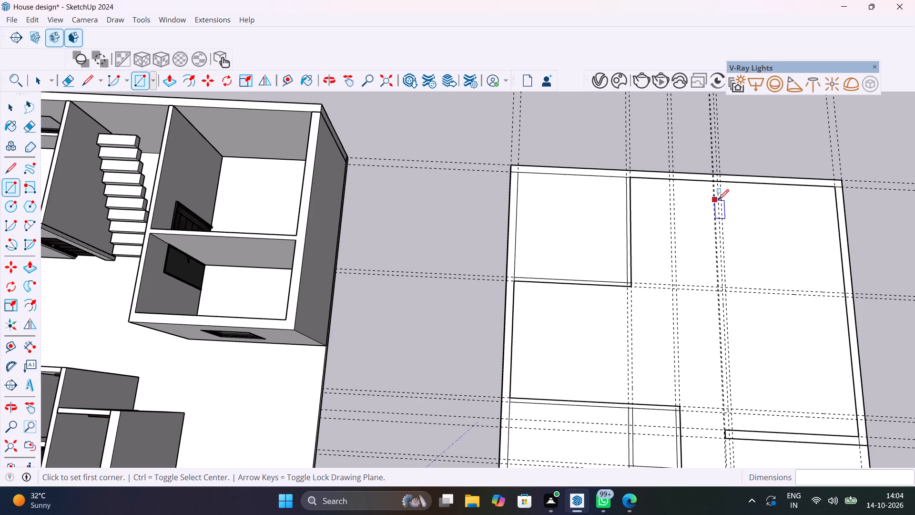
scroll(716, 191, "up", 9)
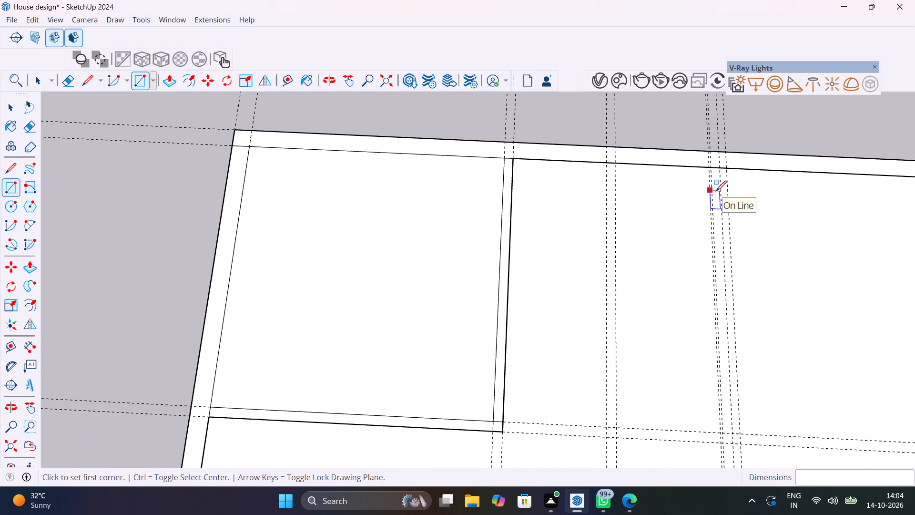
scroll(716, 191, "down", 11)
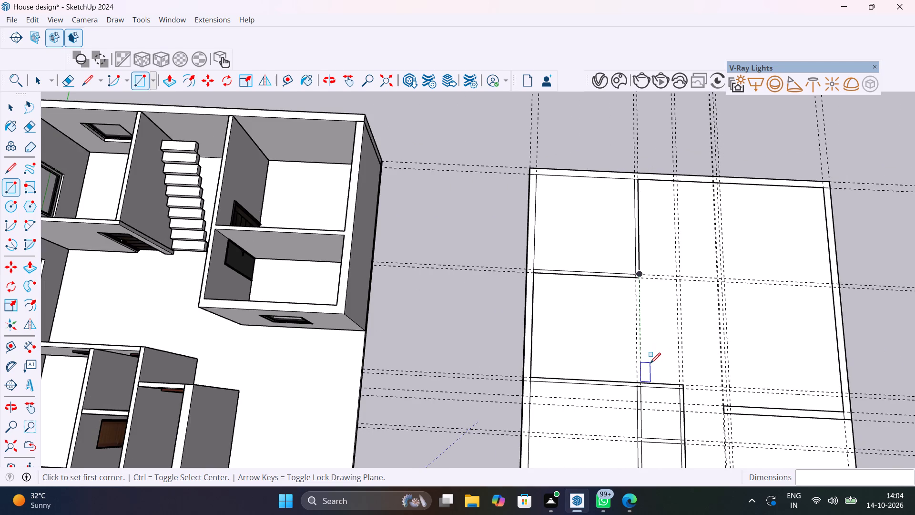
key("space")
left_click(27, 346)
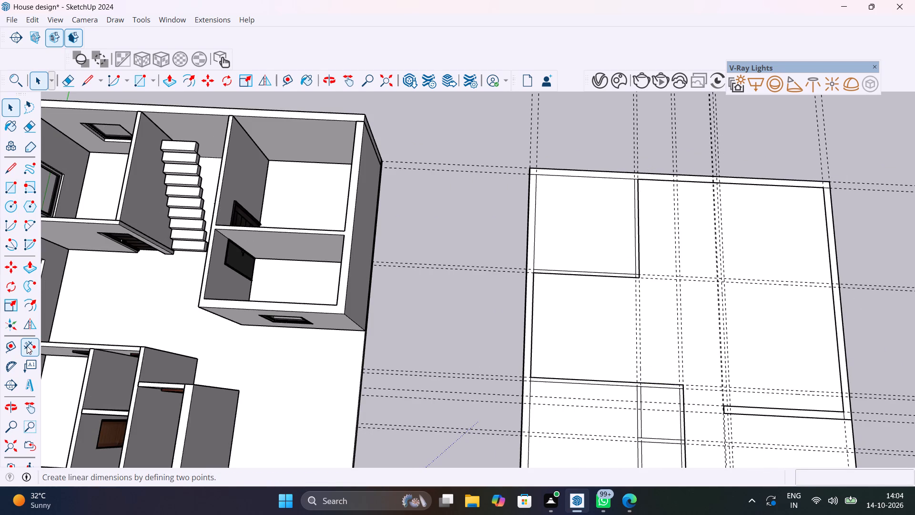
left_click(537, 376)
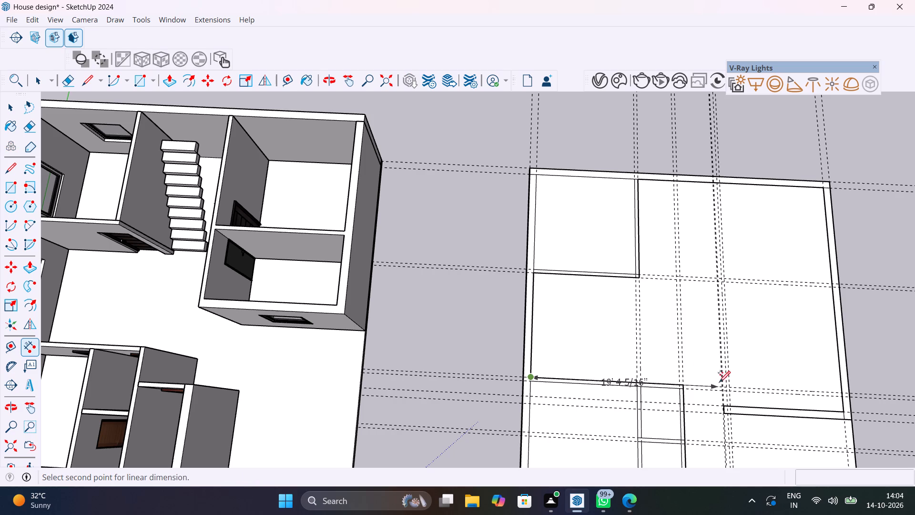
scroll(724, 386, "up", 14)
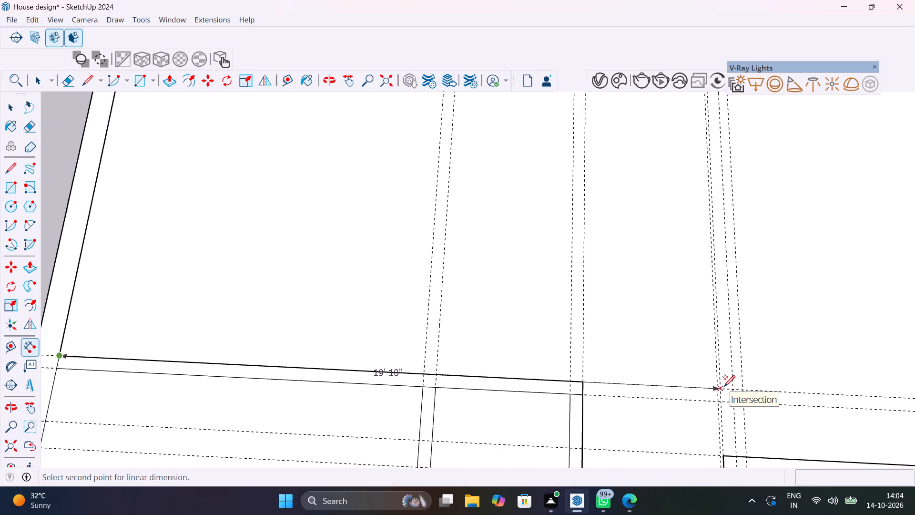
scroll(724, 386, "up", 11)
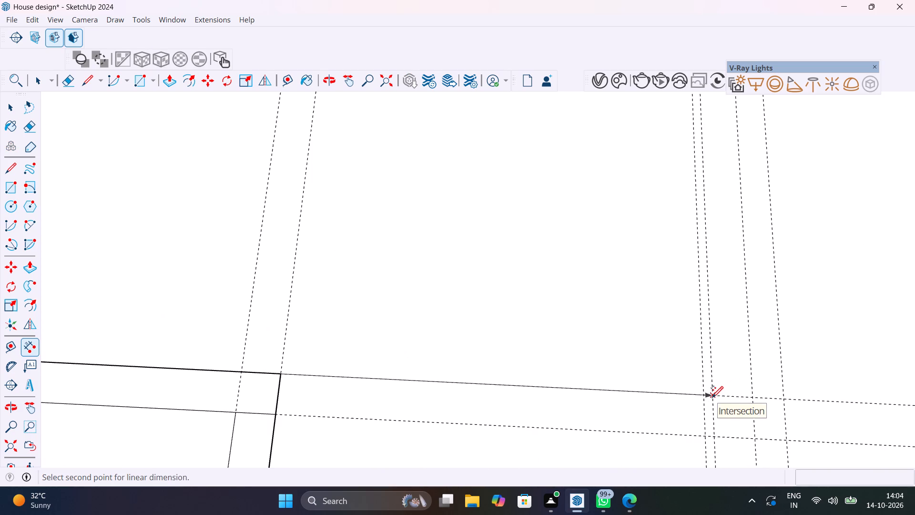
left_click(712, 396)
left_click(708, 353)
scroll(708, 353, "down", 14)
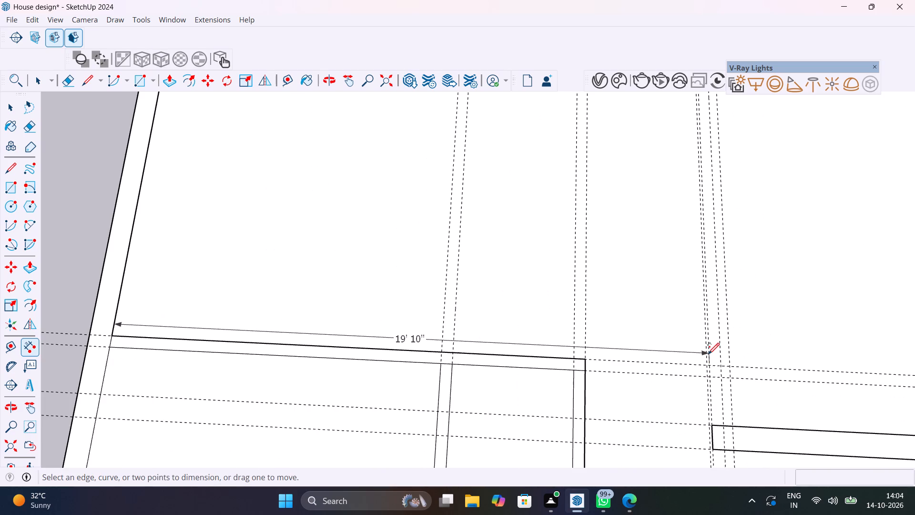
key("space")
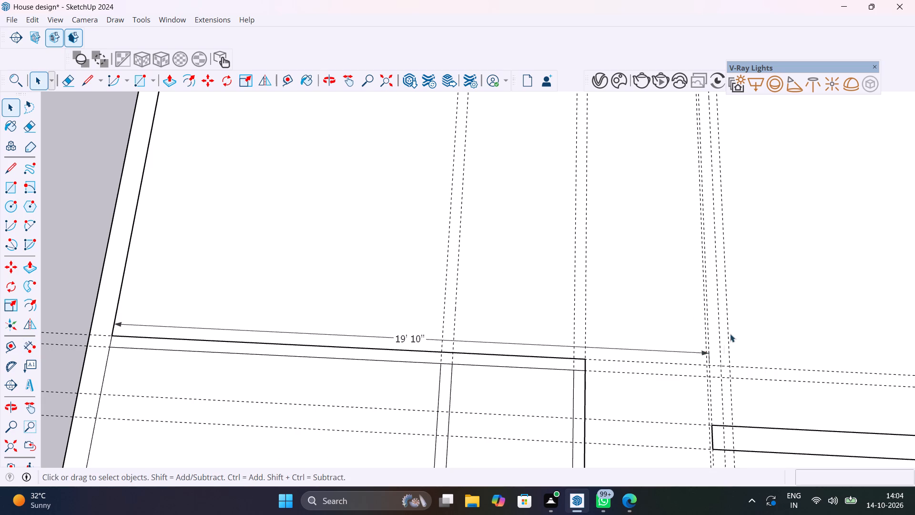
Measure the spacing between the second and fourth central guides along the far outer wall's inner edge.
middle_click_drag(724, 368, 613, 417, "shift")
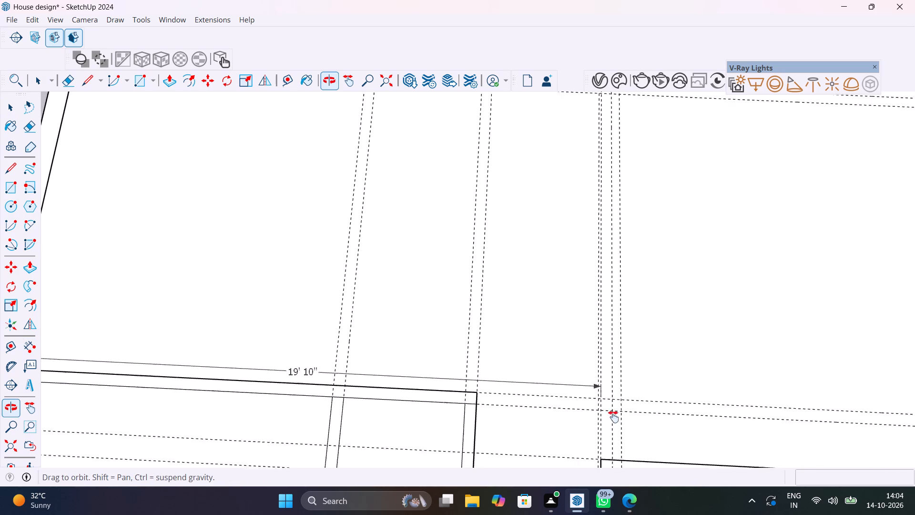
middle_click_drag(613, 417, 609, 465, "shift")
middle_click_drag(619, 164, 596, 426, "shift")
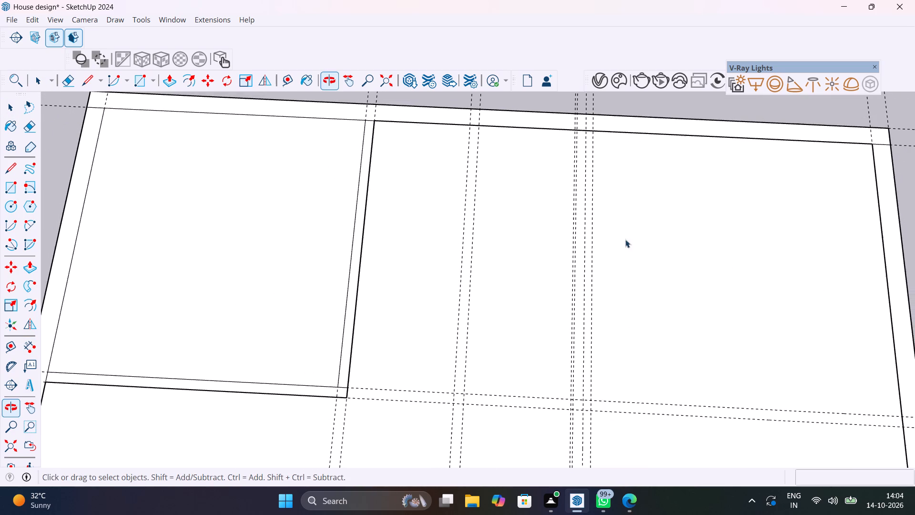
scroll(587, 135, "up", 11)
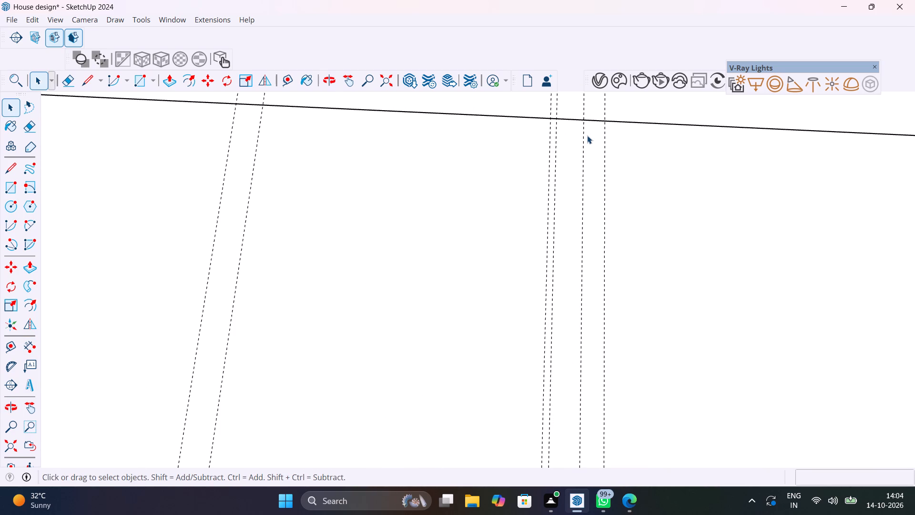
left_click(30, 349)
left_click(557, 120)
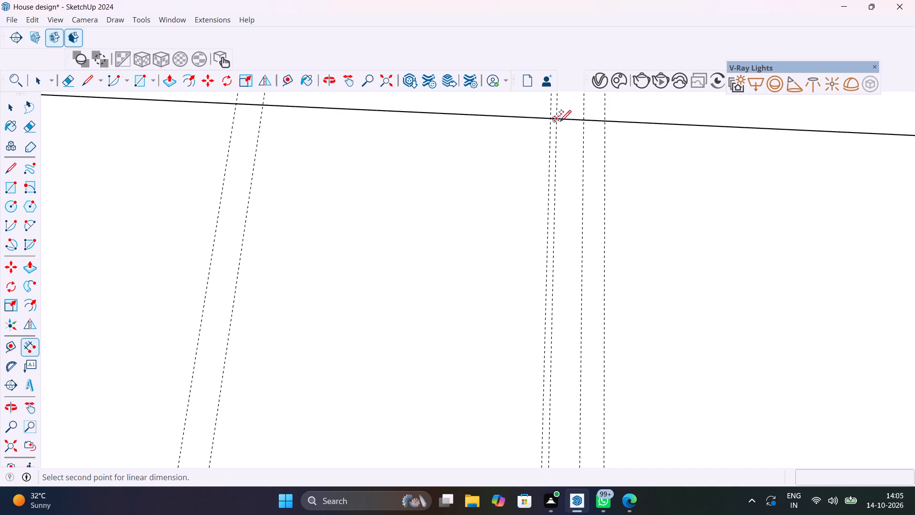
scroll(583, 121, "up", 10)
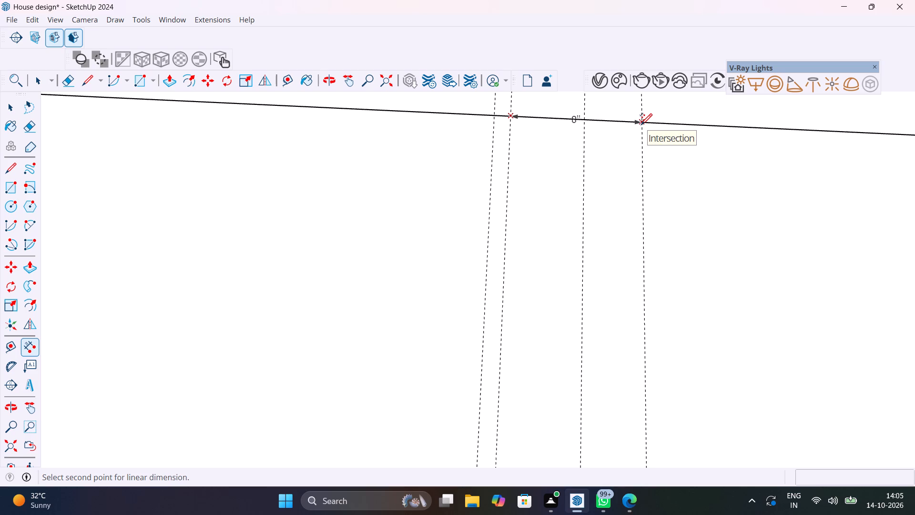
key("Escape")
Draw a 4 1/2" by 11'4 1/2" wall rectangle between the second and third central guides, starting at the far outer wall's inner edge.
scroll(536, 125, "down", 20)
scroll(536, 125, "down", 6)
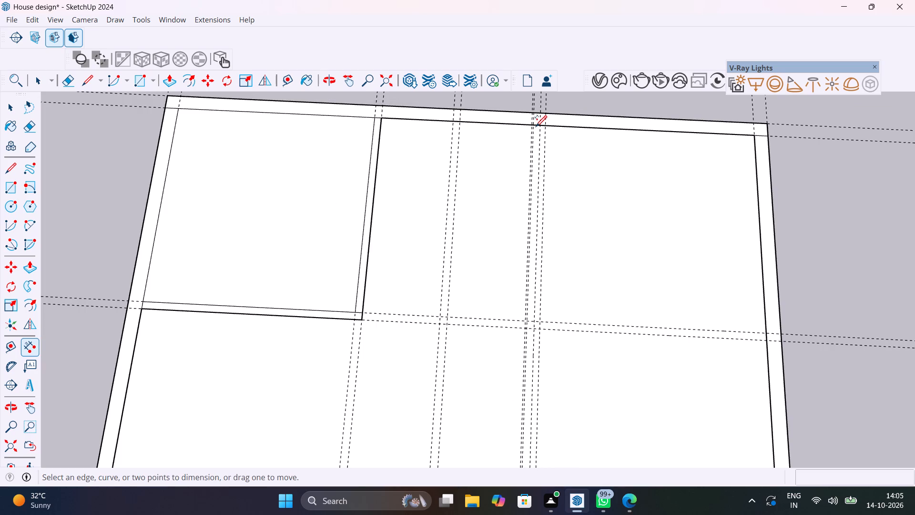
key("r")
scroll(536, 125, "up", 19)
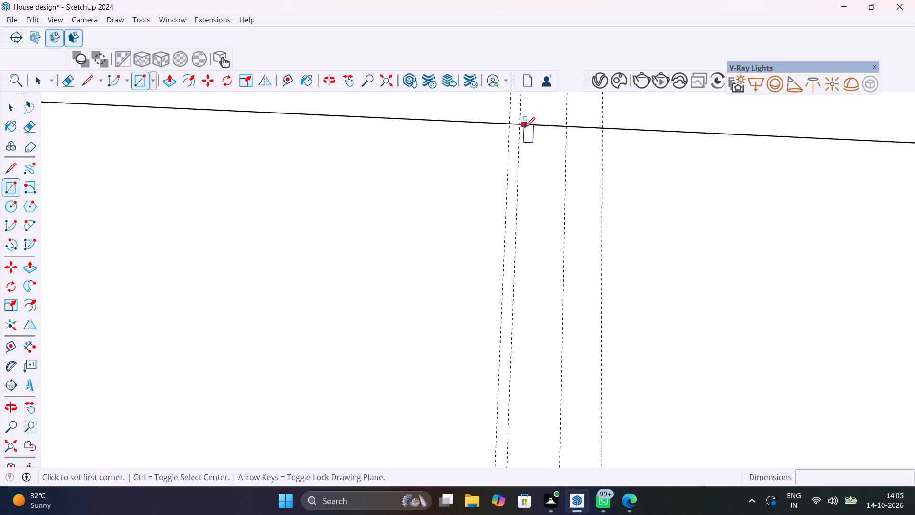
left_click(522, 123)
scroll(574, 153, "down", 20)
scroll(574, 153, "down", 2)
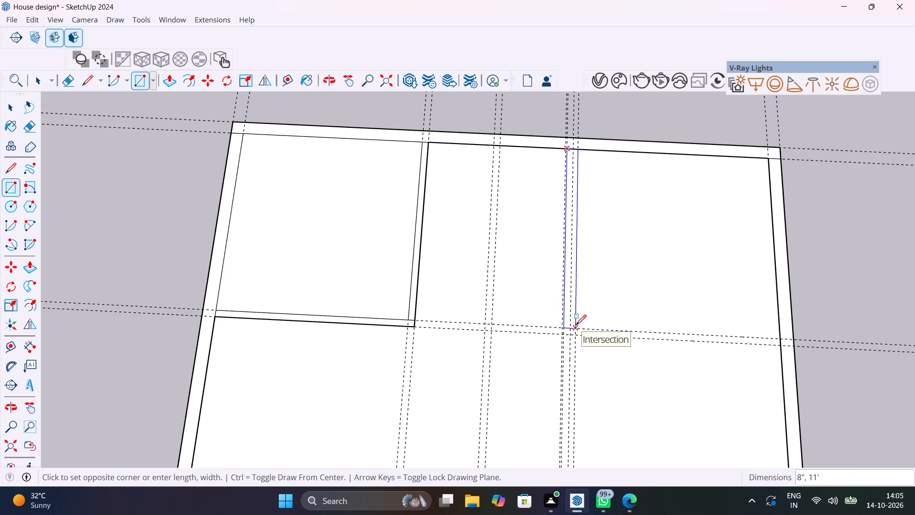
scroll(570, 332, "up", 11)
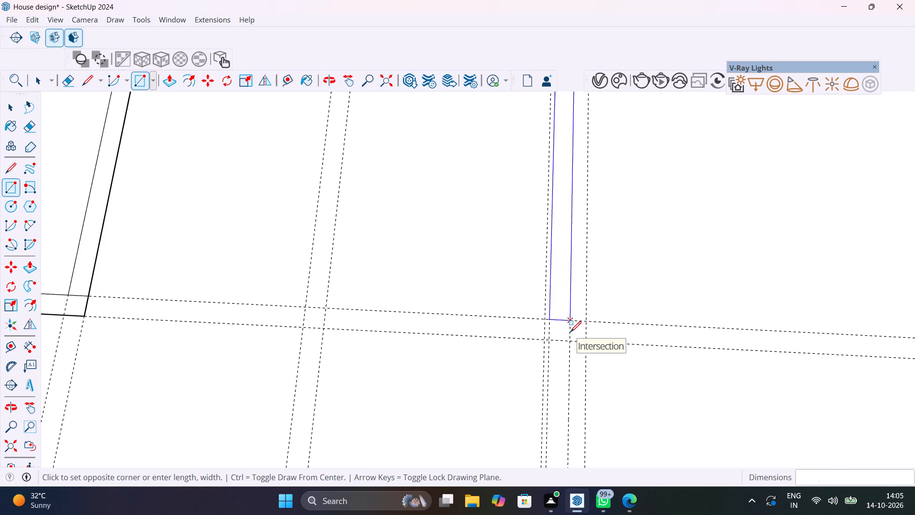
left_click(571, 341)
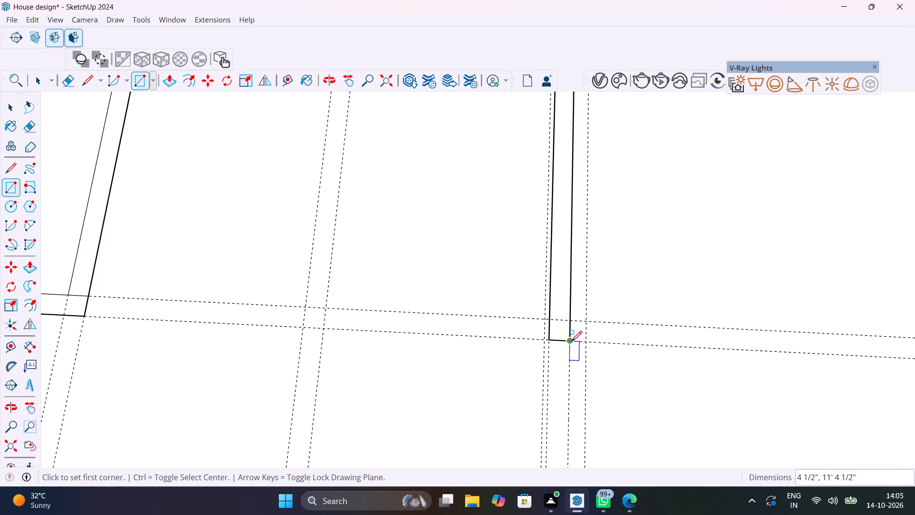
Draw an 11'10" by 4 1/2" wall rectangle from the new wall's end to the opposite outer side wall, enclosing the second corner room.
left_click(571, 340)
scroll(588, 328, "down", 14)
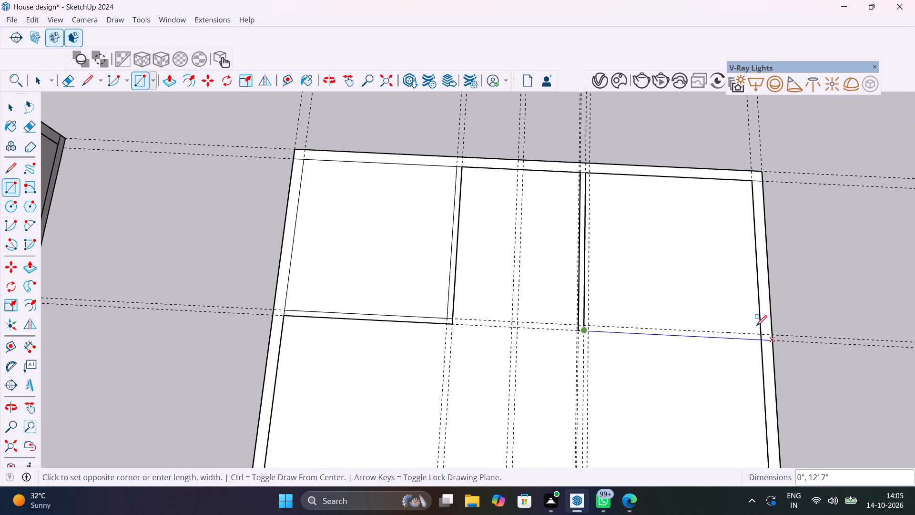
scroll(756, 326, "up", 12)
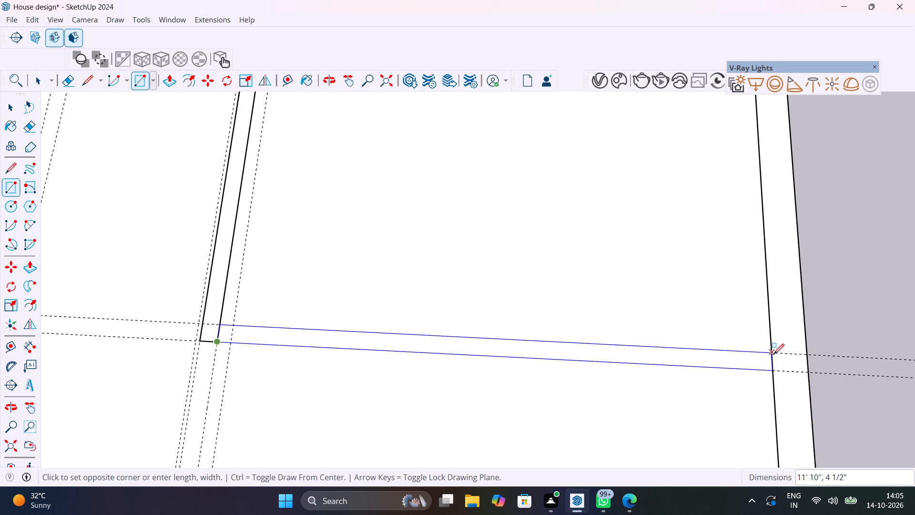
left_click(773, 353)
Examine the central guides and the walls drawn so far across the whole floor plan for the remaining wall positions.
scroll(628, 344, "down", 16)
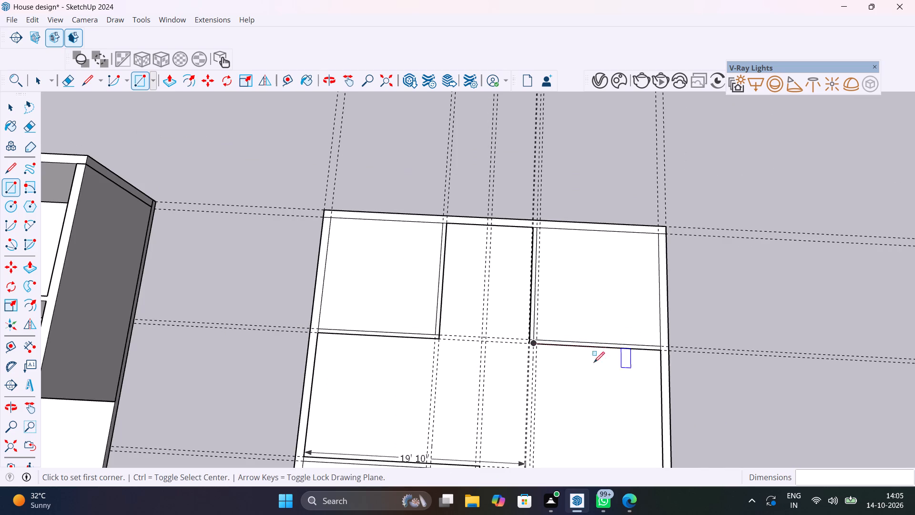
middle_click_drag(562, 367, 531, 231, "shift")
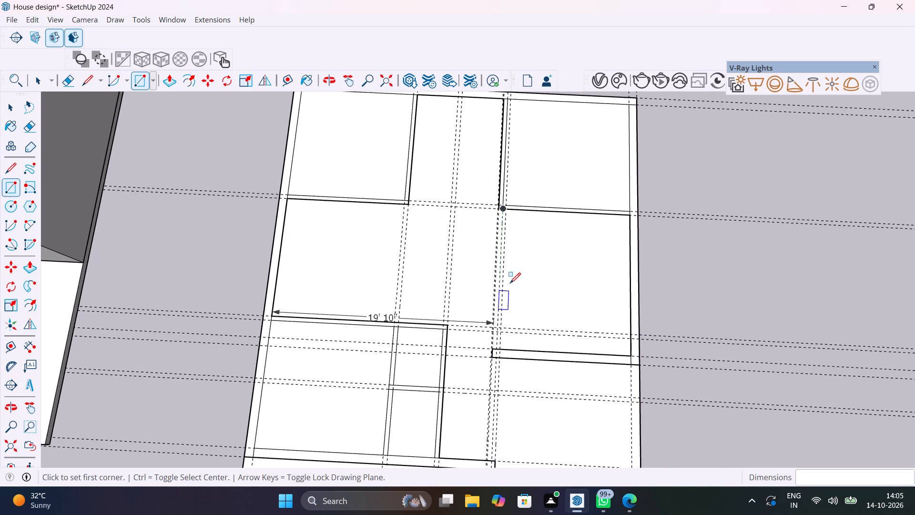
scroll(510, 278, "up", 6)
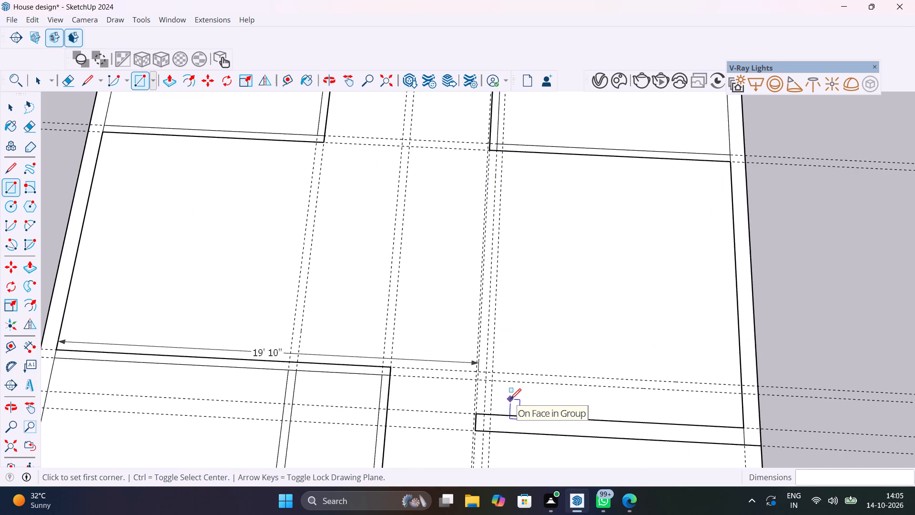
scroll(510, 399, "down", 7)
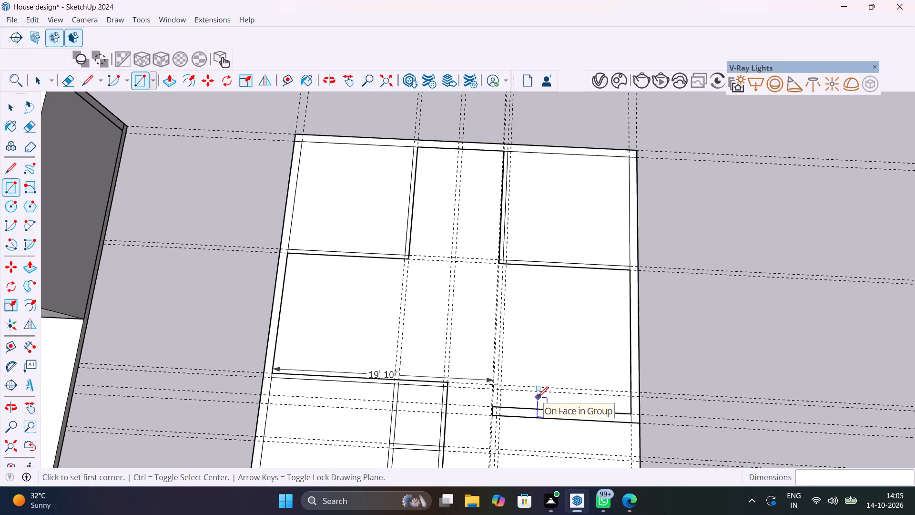
middle_click_drag(539, 388, 426, 306)
scroll(426, 307, "up", 6)
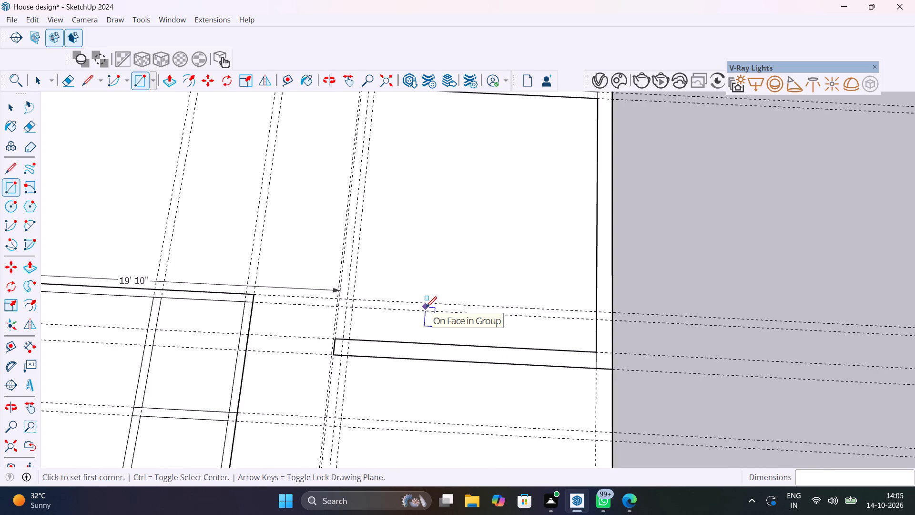
key("space")
scroll(349, 299, "up", 5)
scroll(354, 298, "down", 8)
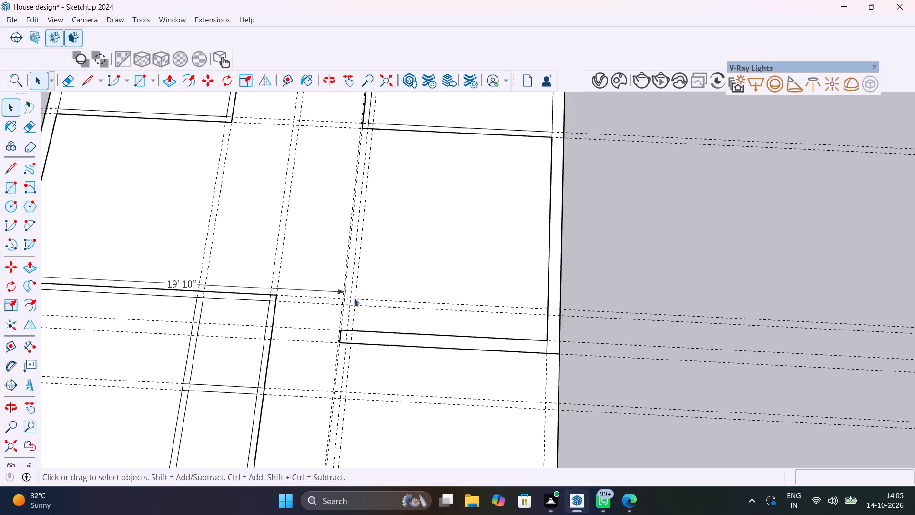
middle_click_drag(355, 299, 526, 356, "shift")
scroll(441, 303, "down", 5)
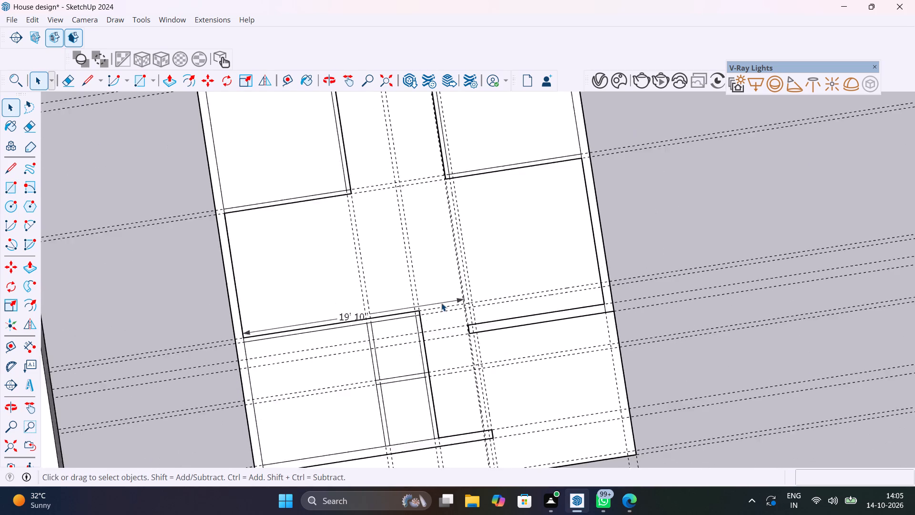
scroll(441, 303, "down", 3)
middle_click(600, 270, "shift")
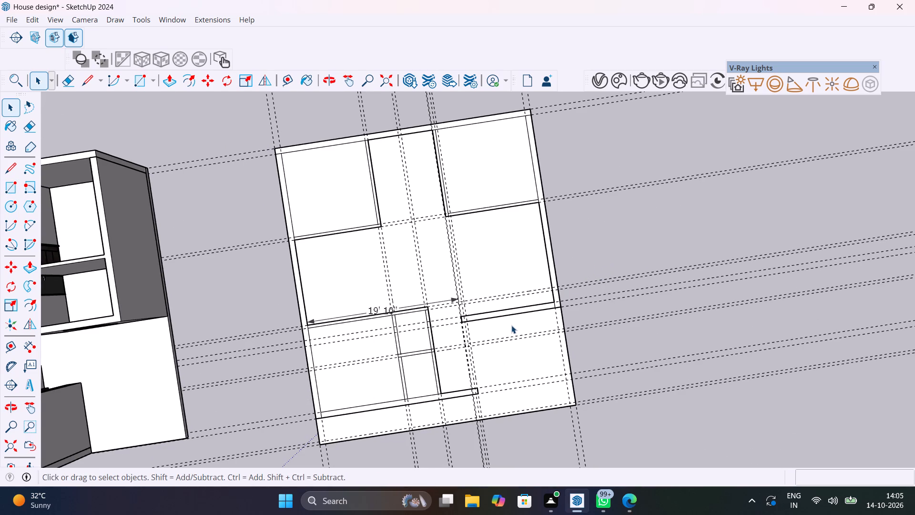
Dimension the passage width along the lower interior wall, from the small rooms' outer corner to the first of the clustered central guides.
scroll(512, 323, "up", 6)
middle_click_drag(536, 324, 523, 234)
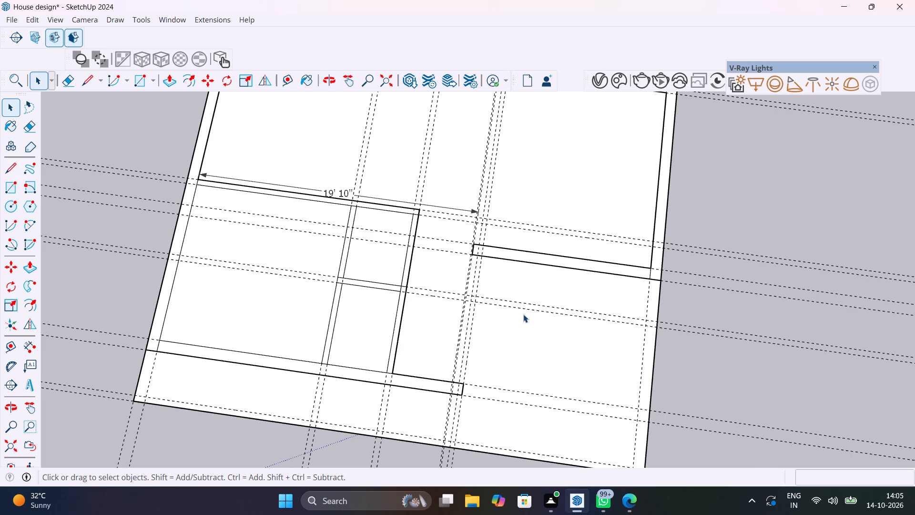
scroll(457, 385, "up", 16)
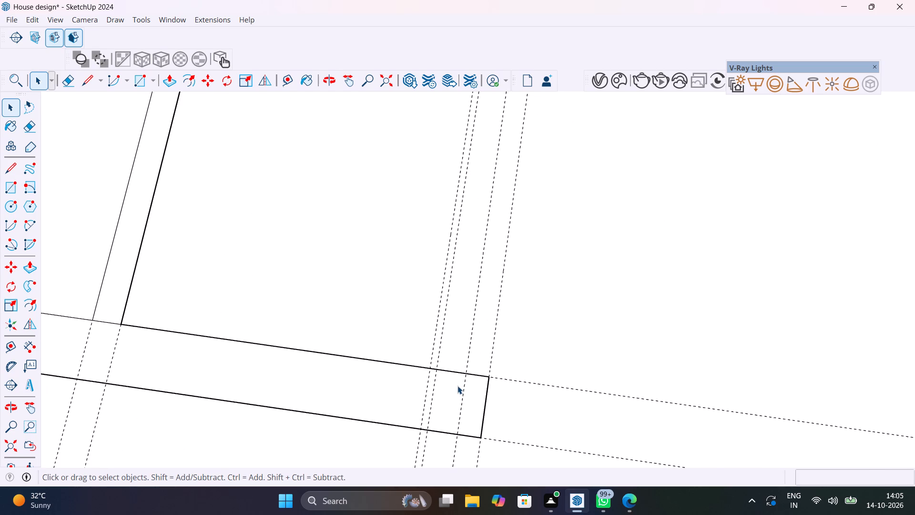
scroll(457, 386, "down", 17)
scroll(446, 394, "up", 6)
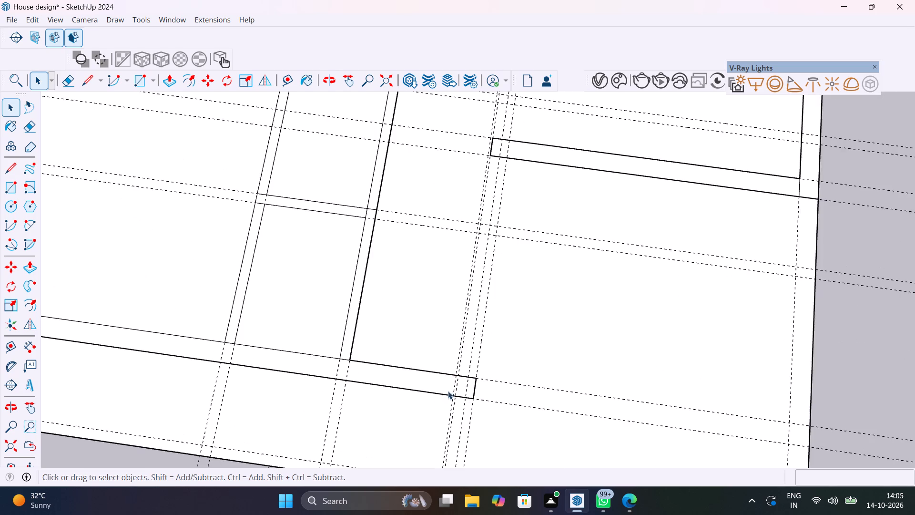
scroll(448, 391, "up", 7)
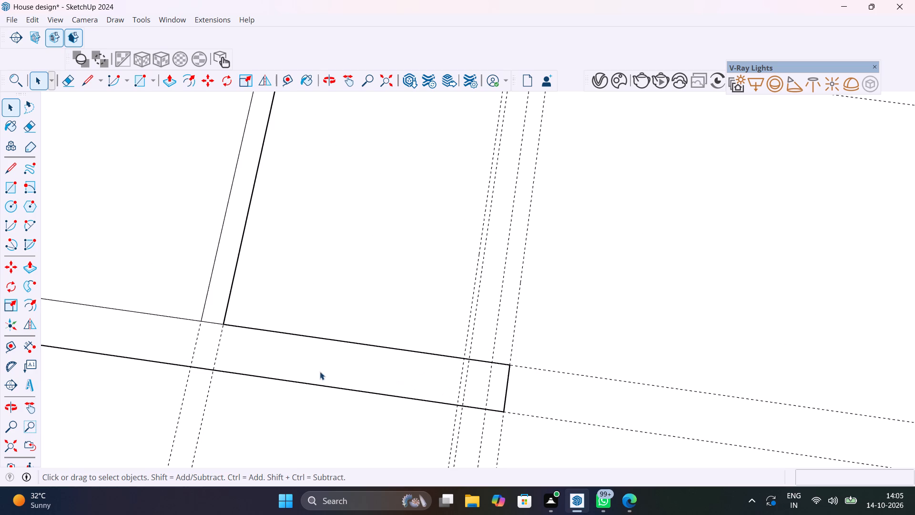
left_click(34, 350)
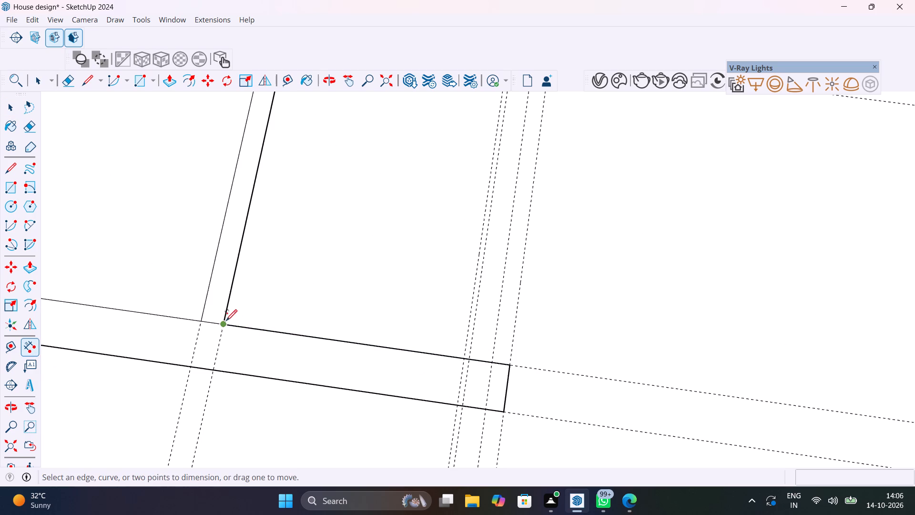
left_click(225, 320)
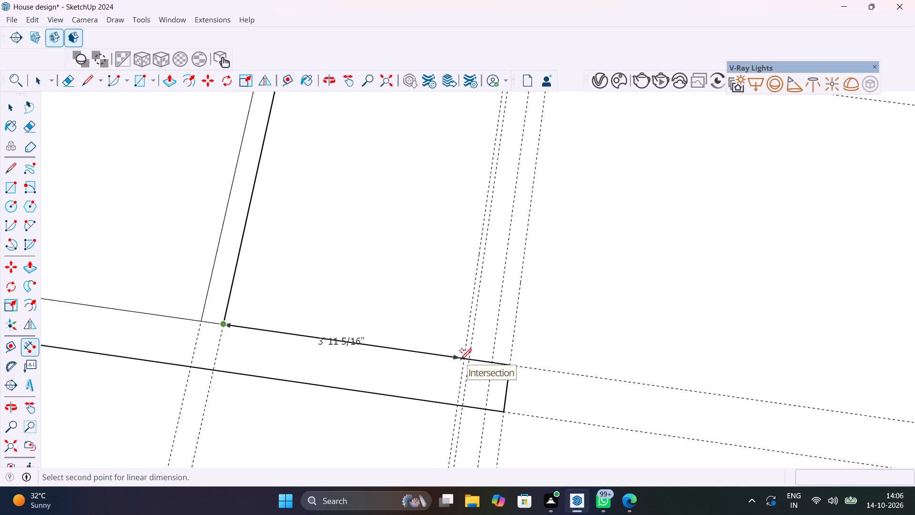
scroll(463, 359, "up", 13)
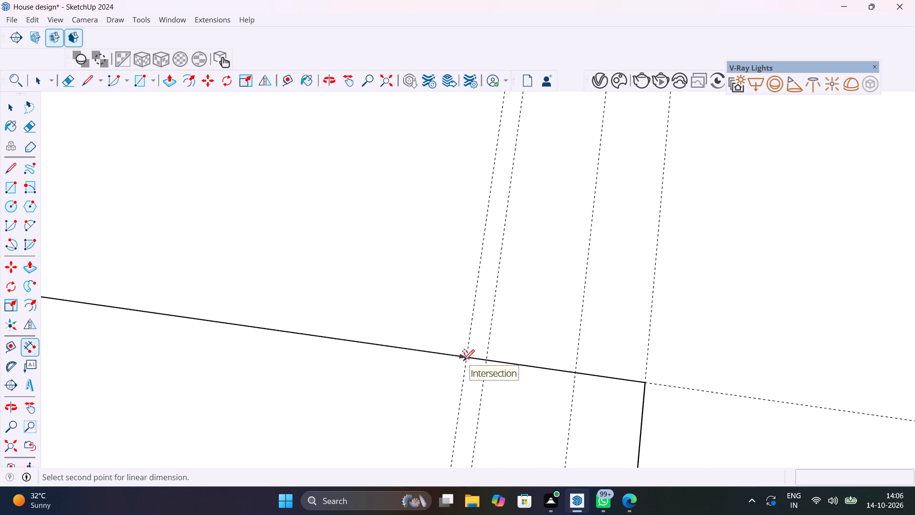
left_click(464, 358)
left_click(465, 319)
Dimension the remaining stretch of that wall edge, from the first clustered guide to the wall's free end.
scroll(469, 320, "down", 4)
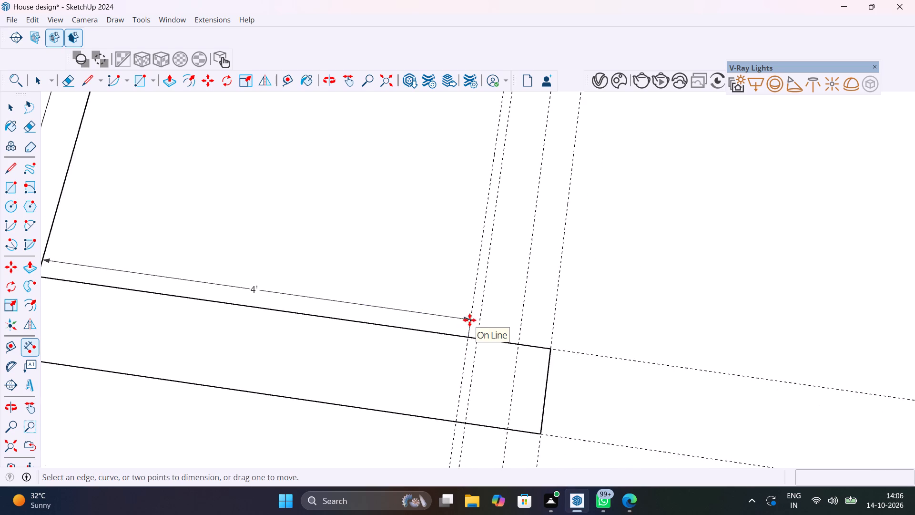
scroll(469, 320, "down", 11)
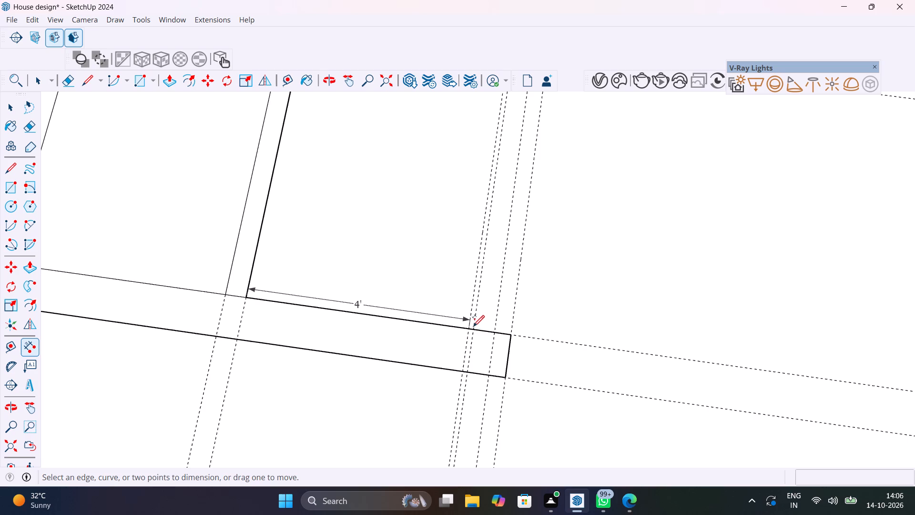
scroll(471, 316, "up", 11)
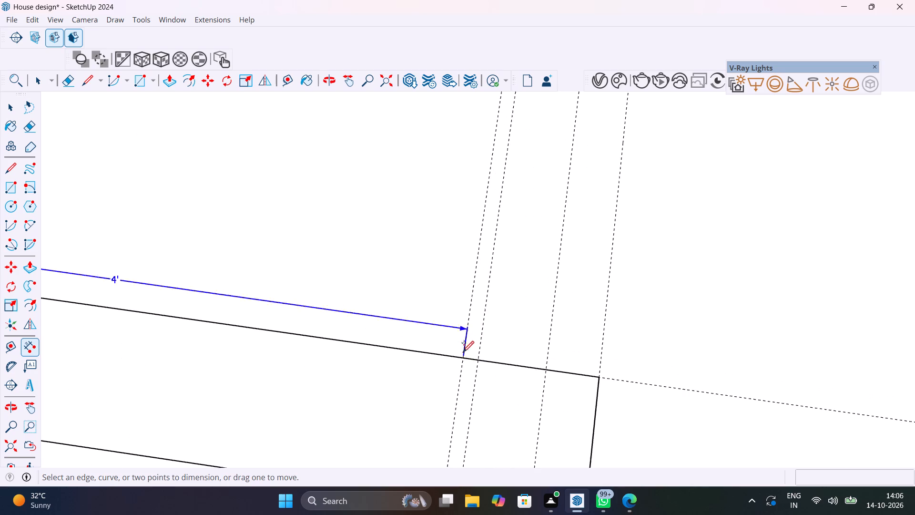
left_click(463, 357)
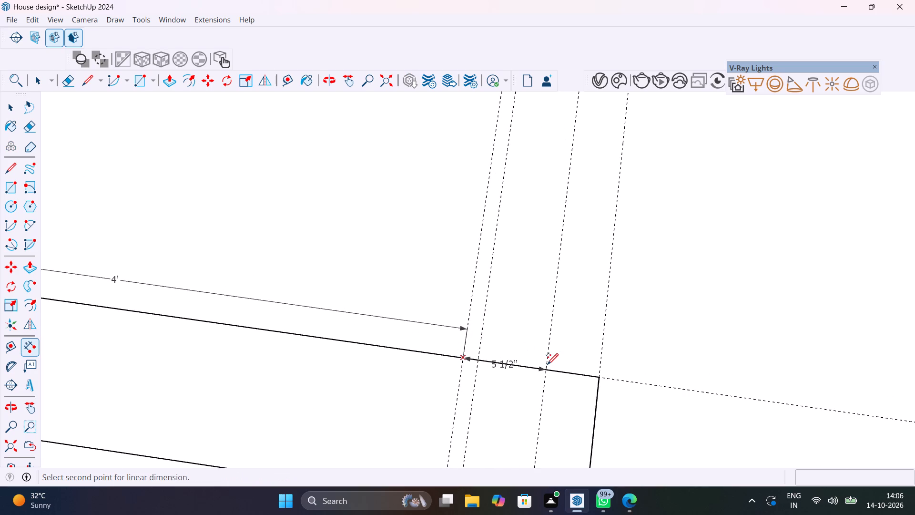
left_click(598, 377)
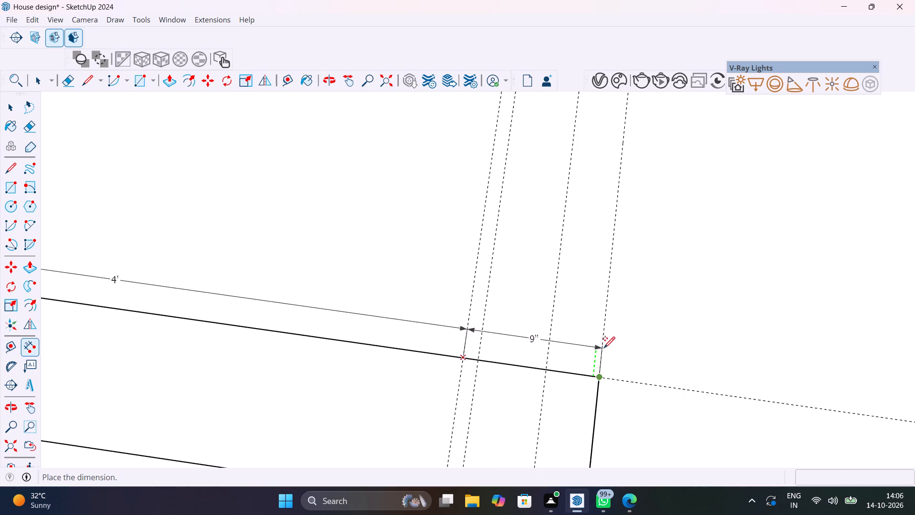
left_click(604, 347)
Dimension the width of the large lower corner room between the outer wall's inner edge and the first partition.
scroll(604, 360, "down", 14)
middle_click_drag(622, 397, 622, 397)
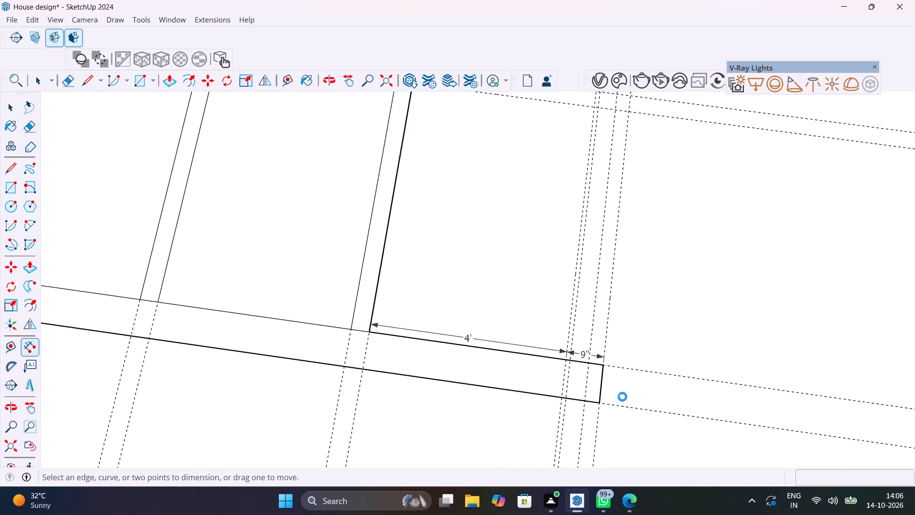
middle_click_drag(622, 397, 552, 376)
scroll(552, 360, "down", 8)
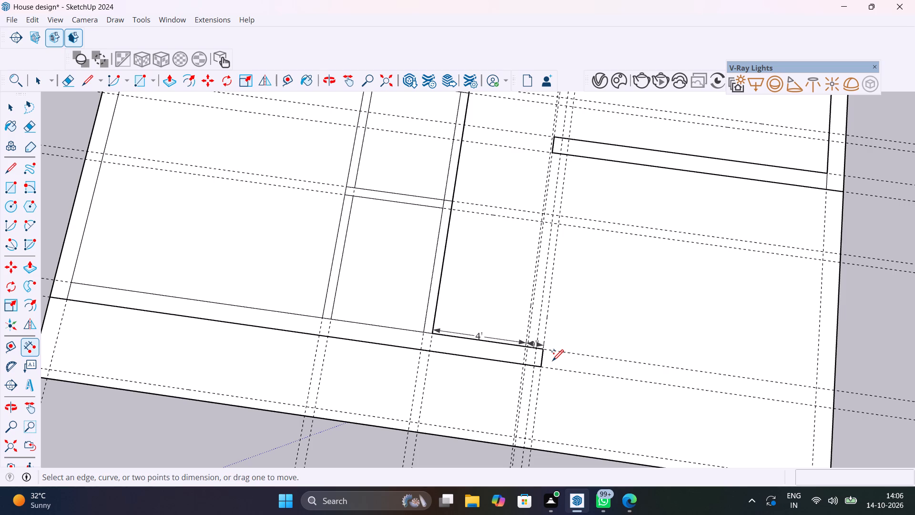
scroll(587, 360, "down", 13)
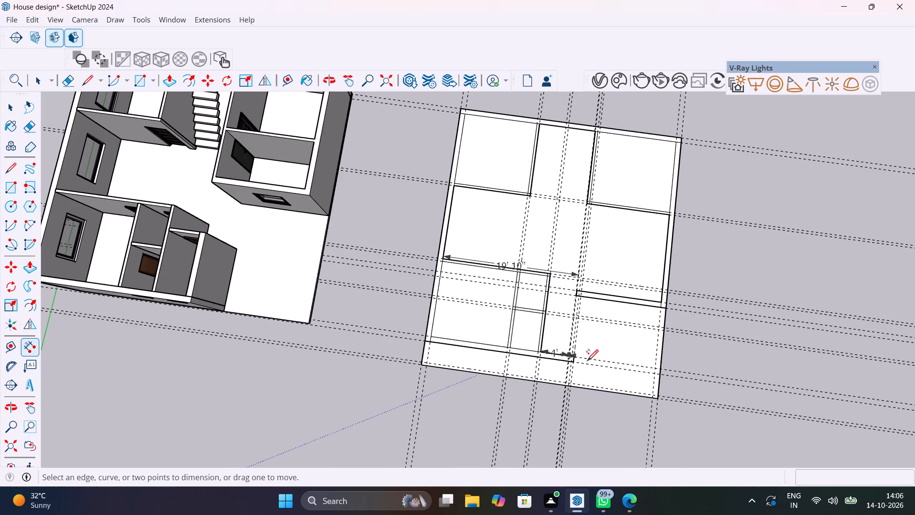
scroll(557, 350, "up", 4)
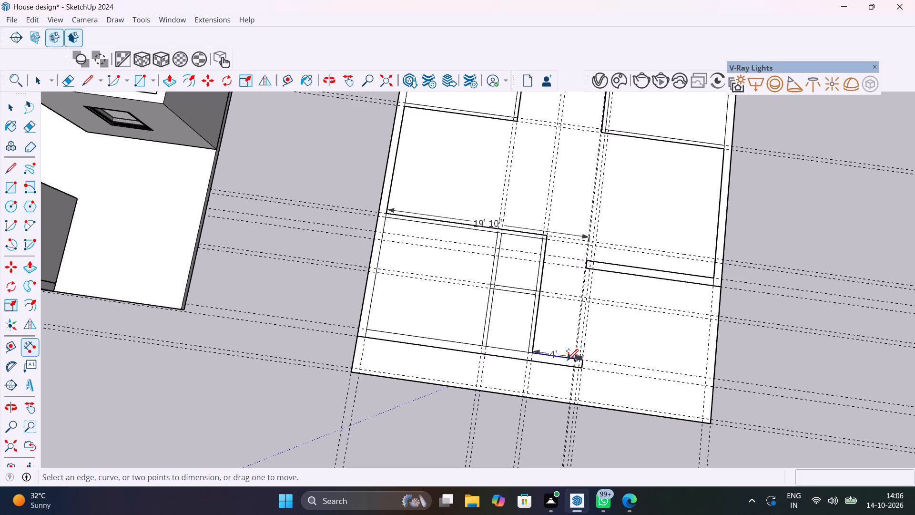
scroll(581, 357, "up", 5)
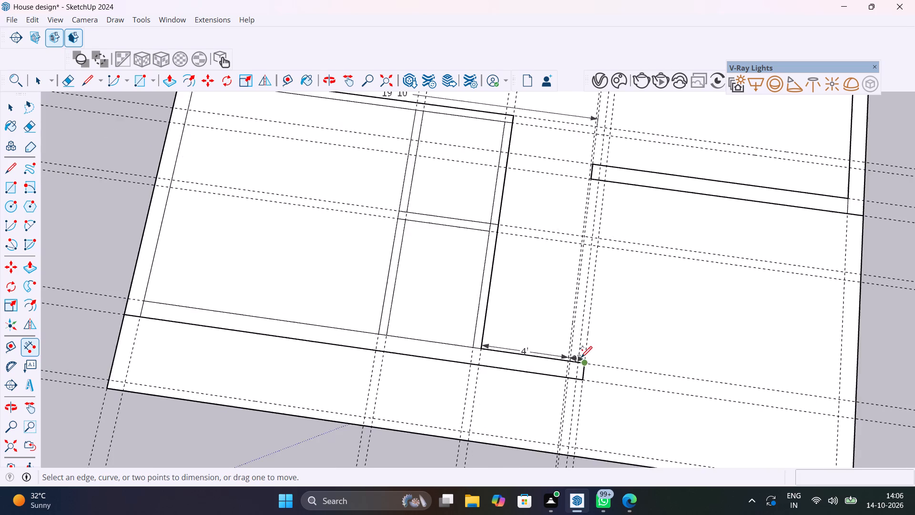
scroll(581, 357, "up", 6)
scroll(630, 355, "down", 8)
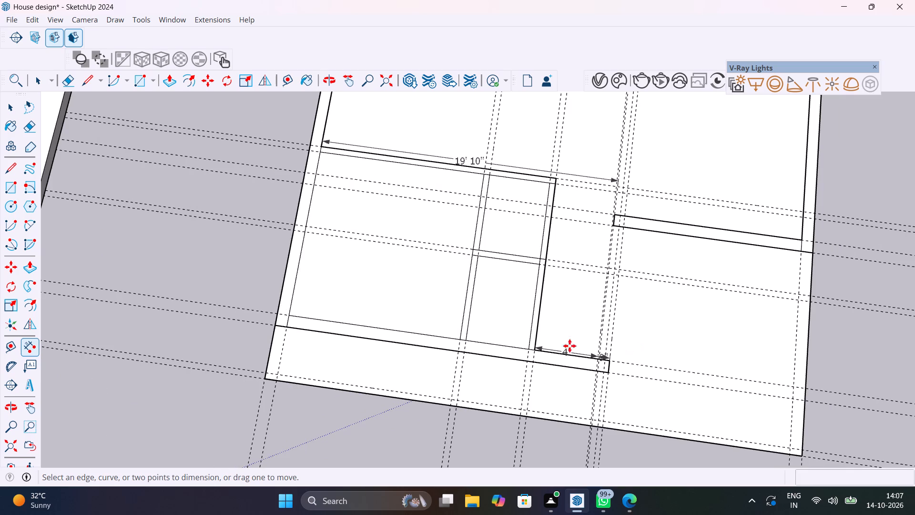
left_click(290, 315)
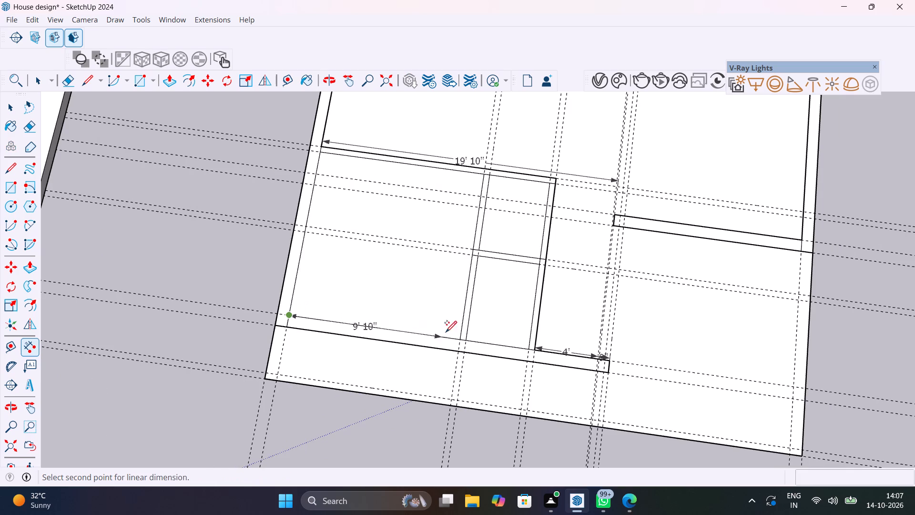
left_click(459, 338)
left_click(467, 305)
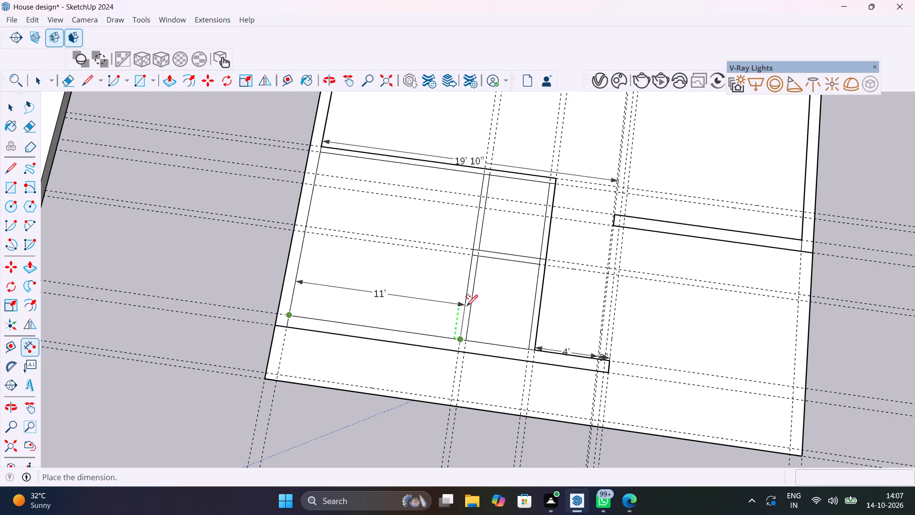
Dimension the width of the adjoining small room between its two partitions, along the same lower wall.
left_click(467, 340)
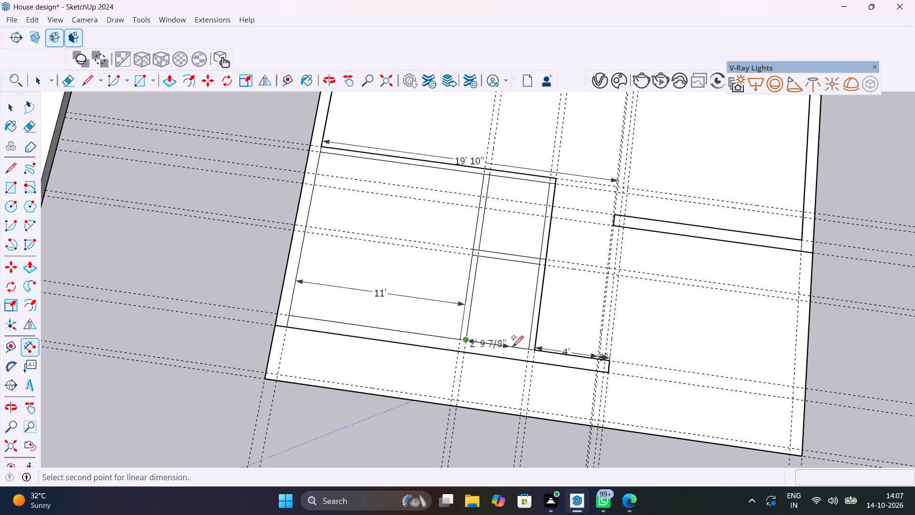
left_click(528, 349)
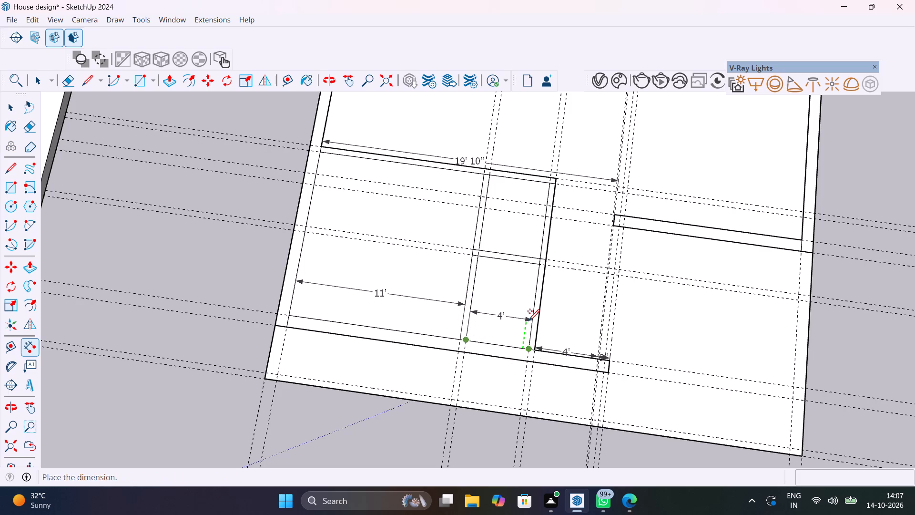
left_click(529, 320)
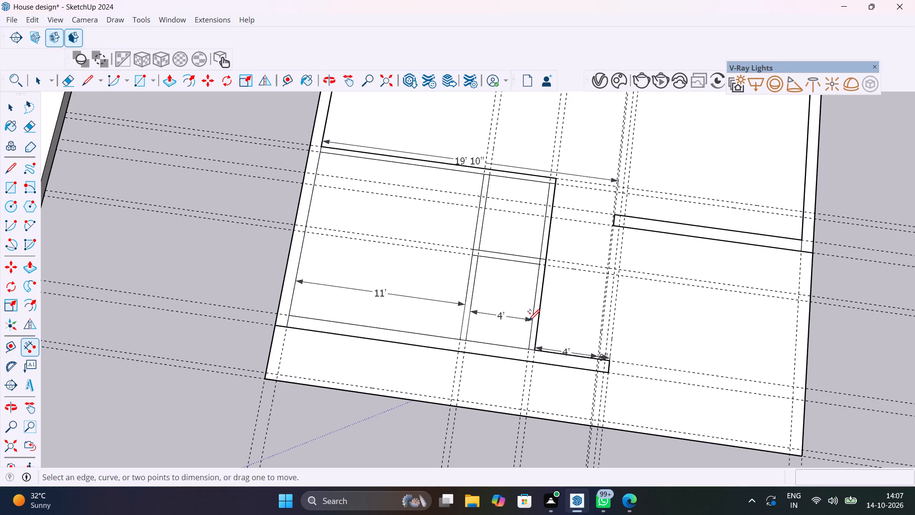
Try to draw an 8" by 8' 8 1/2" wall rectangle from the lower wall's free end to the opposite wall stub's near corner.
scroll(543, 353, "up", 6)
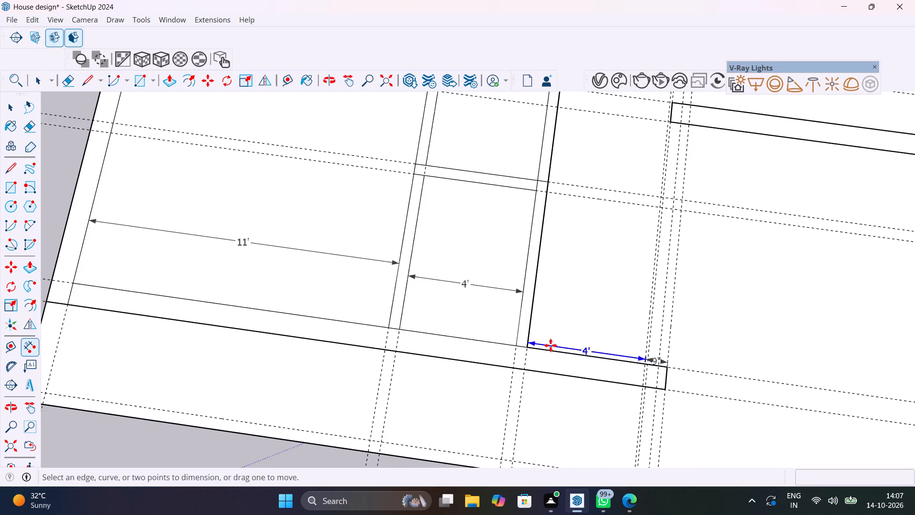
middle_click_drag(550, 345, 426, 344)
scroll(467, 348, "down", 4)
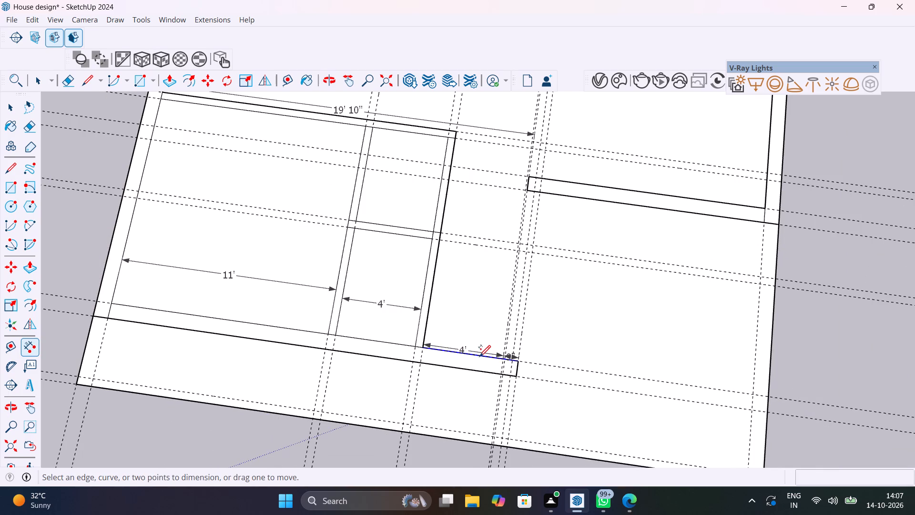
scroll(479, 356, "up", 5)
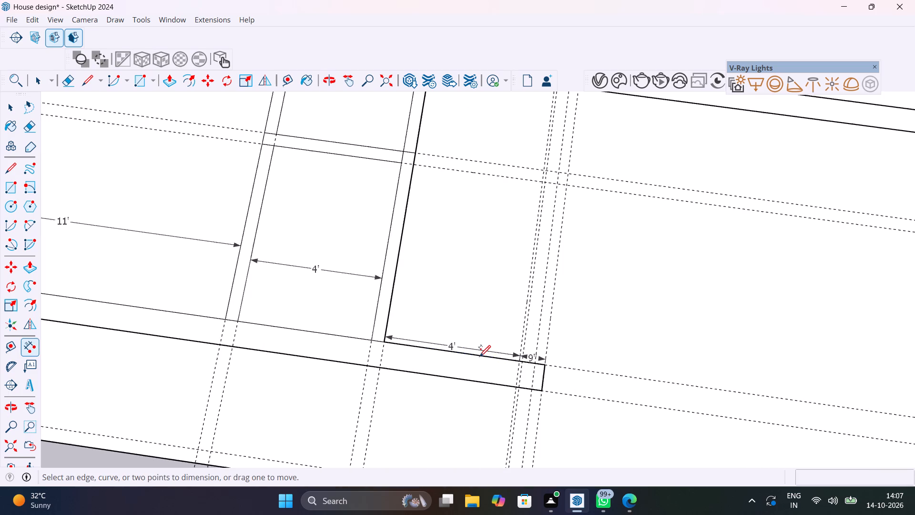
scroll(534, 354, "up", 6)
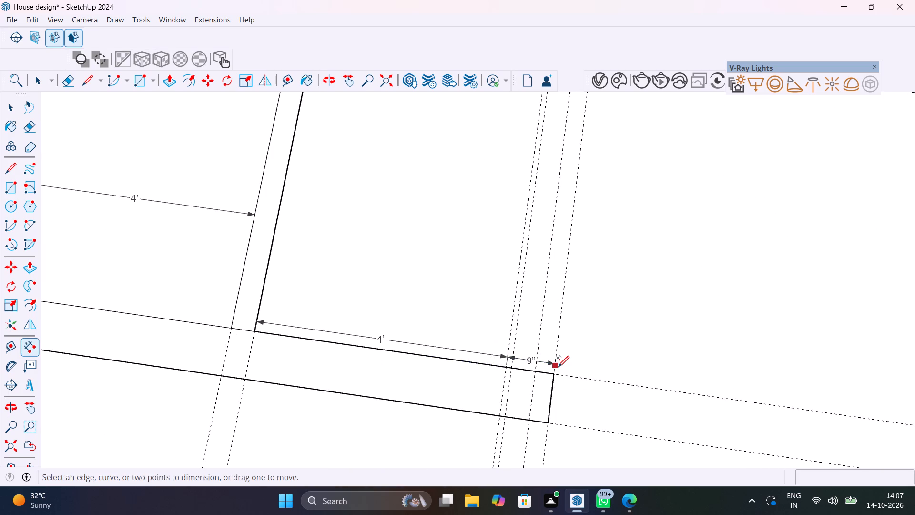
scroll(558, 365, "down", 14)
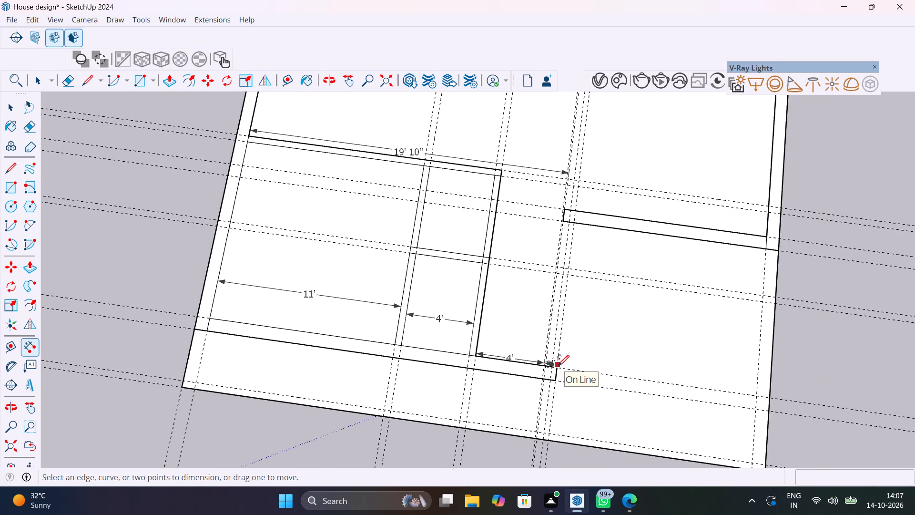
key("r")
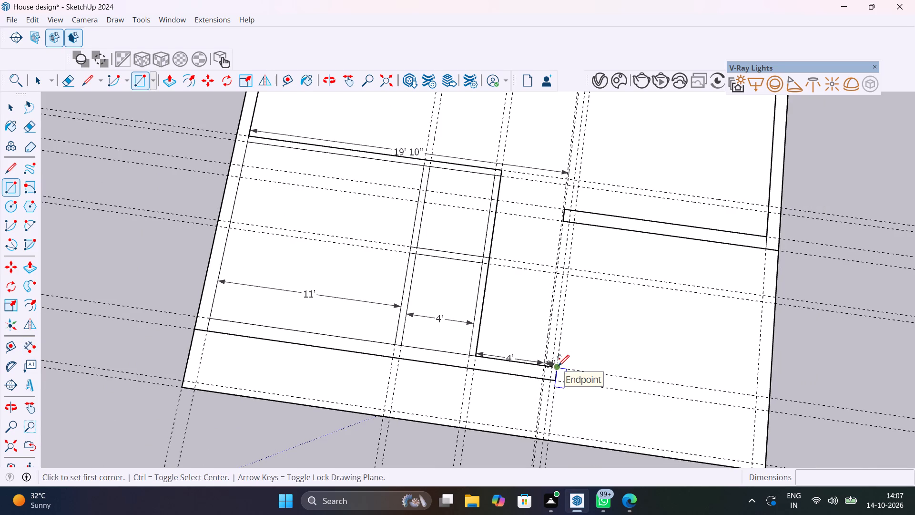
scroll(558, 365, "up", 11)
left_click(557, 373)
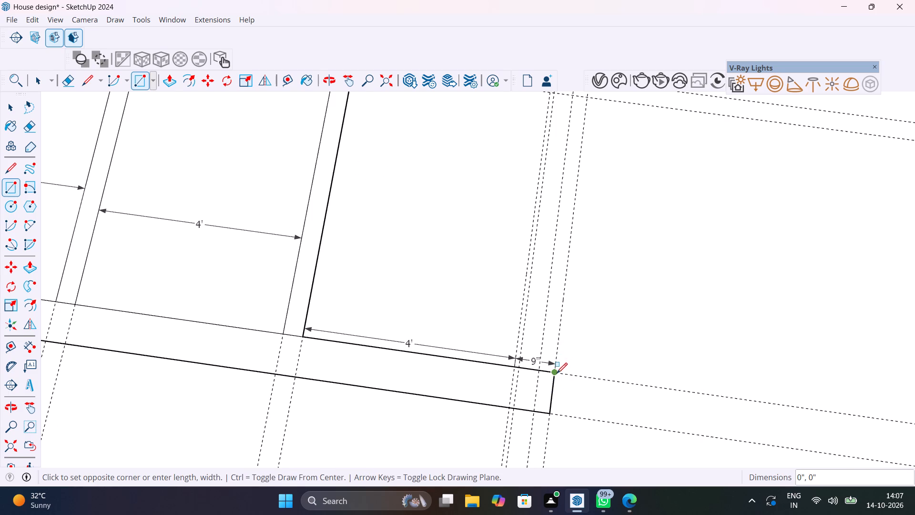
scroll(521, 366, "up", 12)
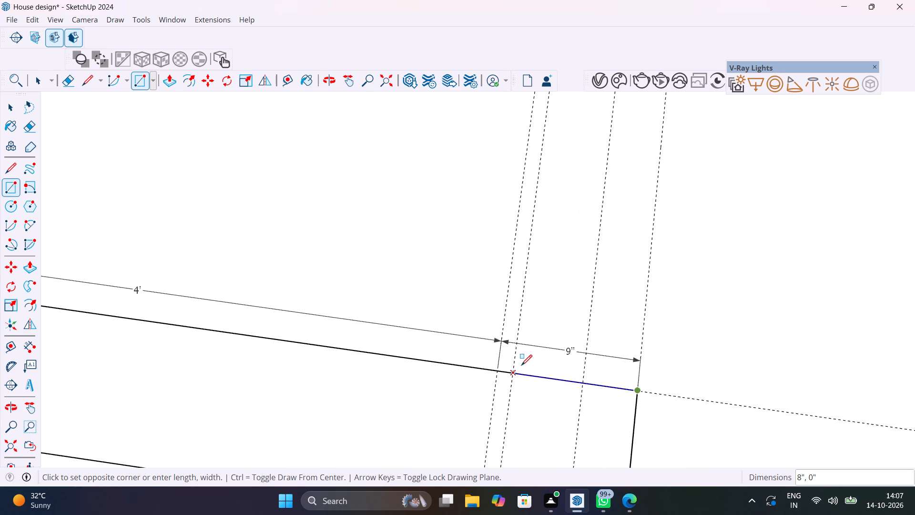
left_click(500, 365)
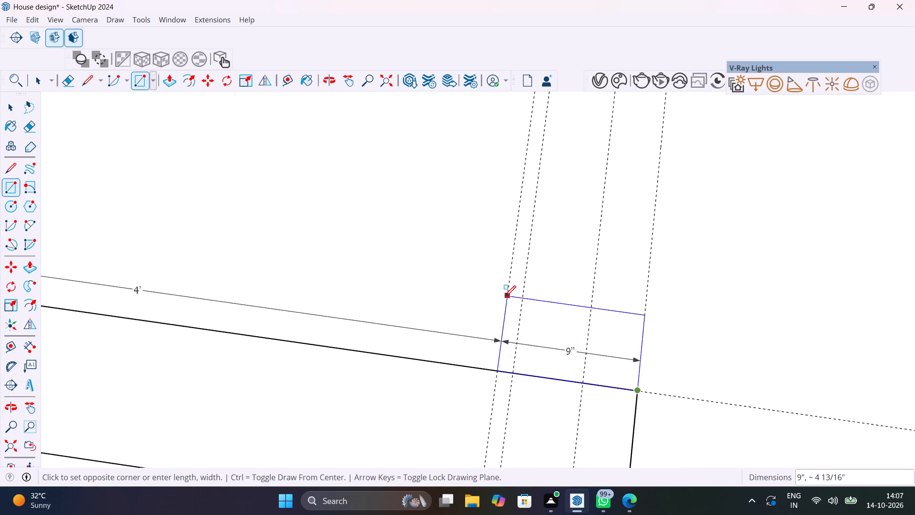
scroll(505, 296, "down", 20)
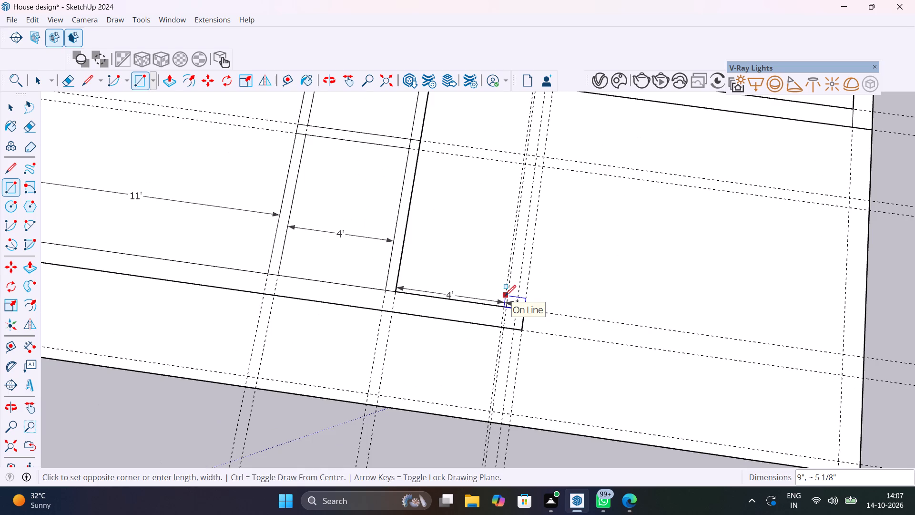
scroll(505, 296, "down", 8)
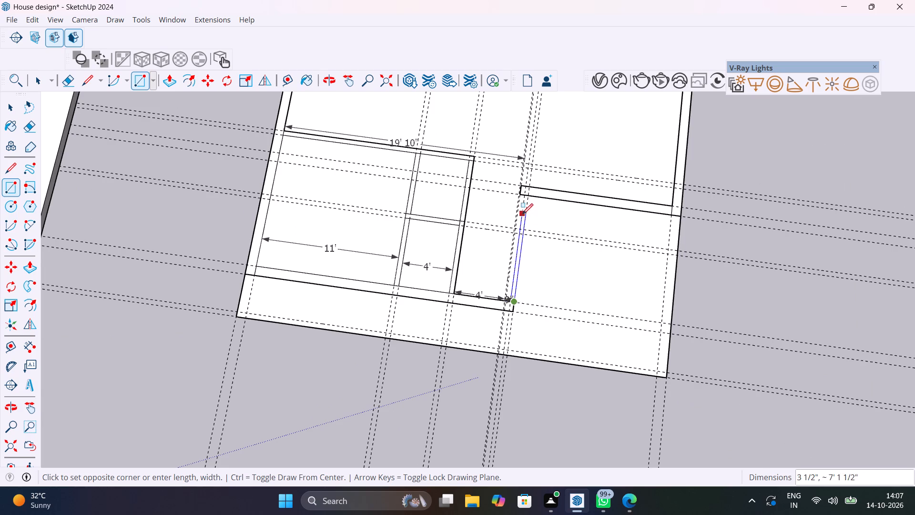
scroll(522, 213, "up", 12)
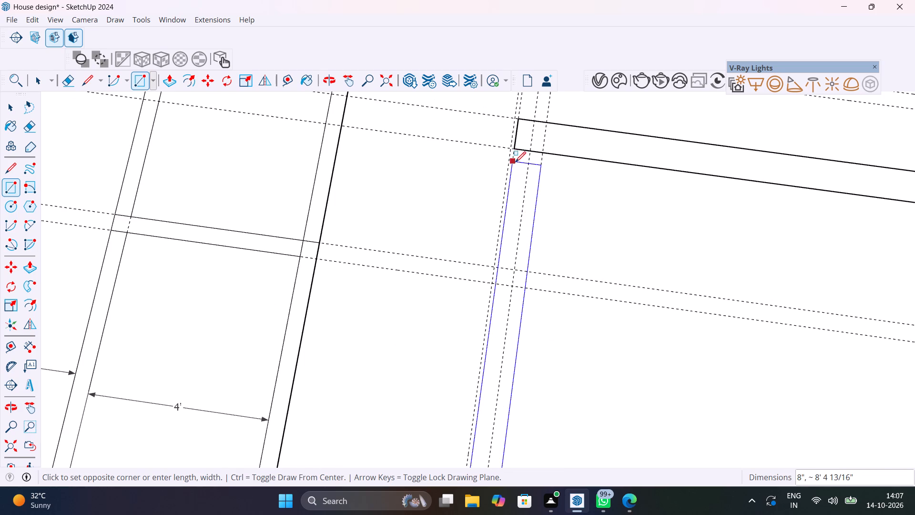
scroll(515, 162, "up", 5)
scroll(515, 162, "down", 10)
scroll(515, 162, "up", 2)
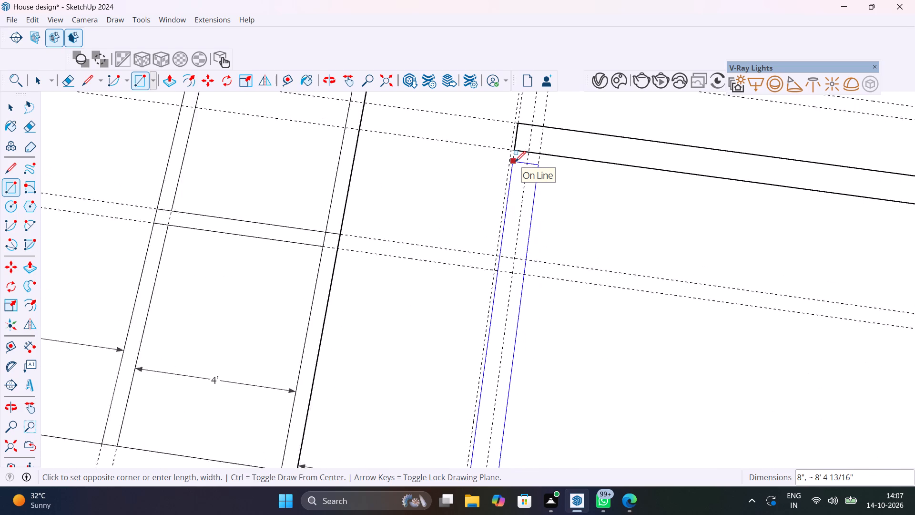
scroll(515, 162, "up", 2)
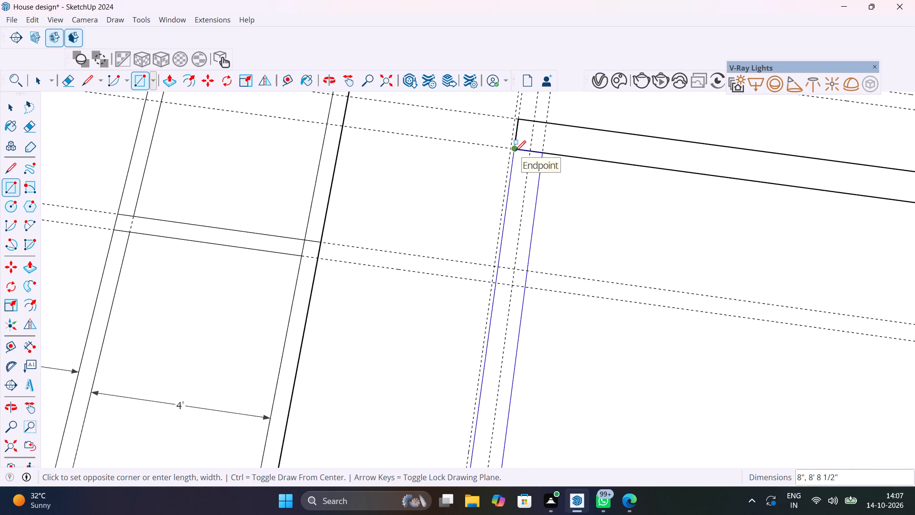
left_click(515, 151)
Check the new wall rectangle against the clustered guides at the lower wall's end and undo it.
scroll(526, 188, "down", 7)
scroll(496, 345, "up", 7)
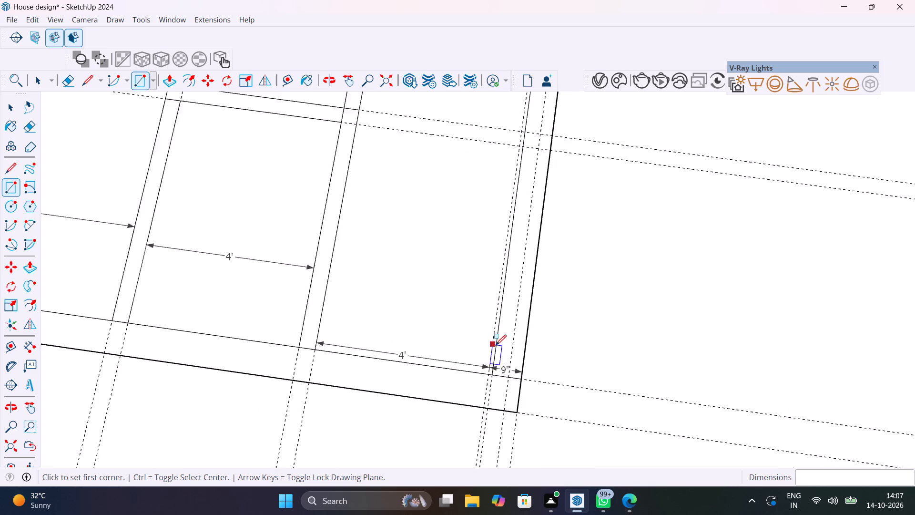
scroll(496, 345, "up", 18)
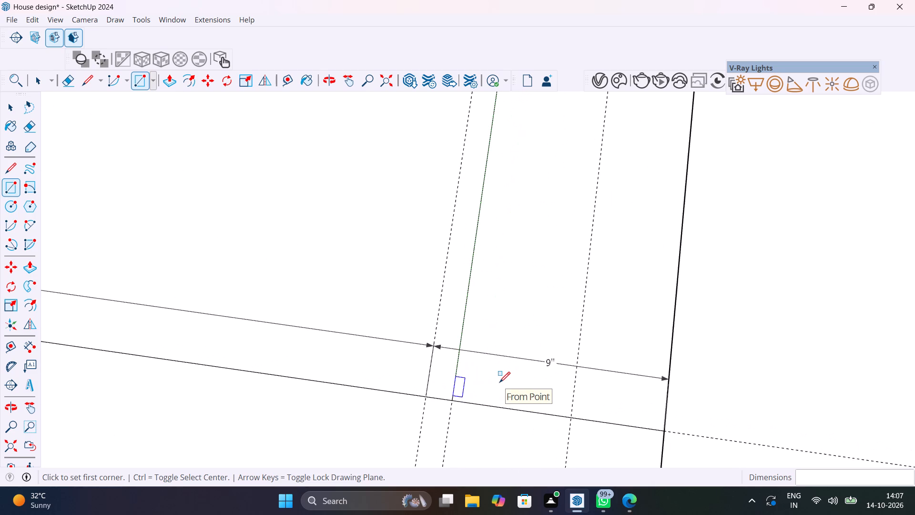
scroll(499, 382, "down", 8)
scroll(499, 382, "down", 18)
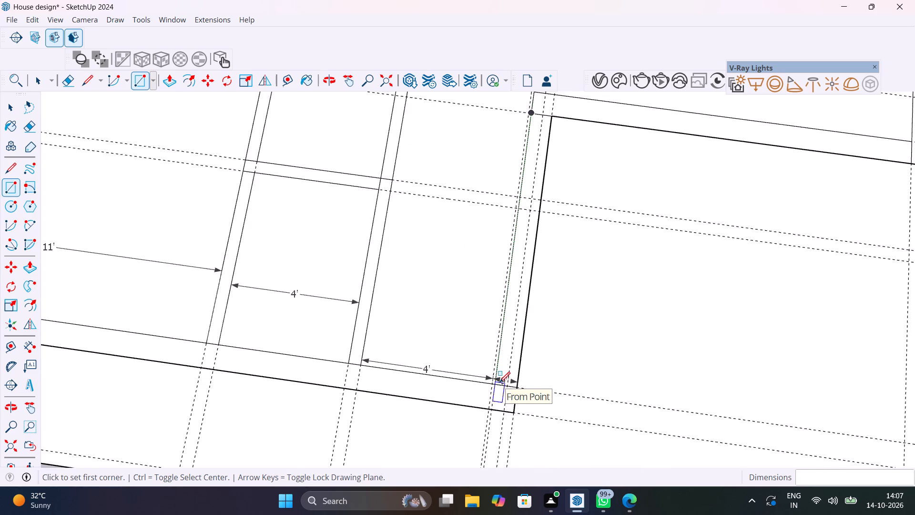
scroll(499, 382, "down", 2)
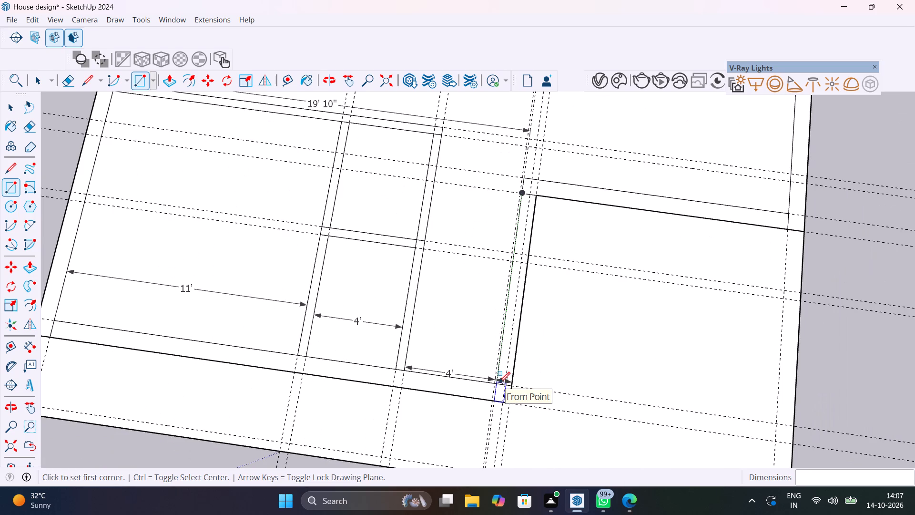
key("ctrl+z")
Draw a 9" by 9' 5 1/2" wall rectangle from the lower wall's free end to the opposite wall's far edge, on the first clustered guide.
scroll(518, 385, "up", 12)
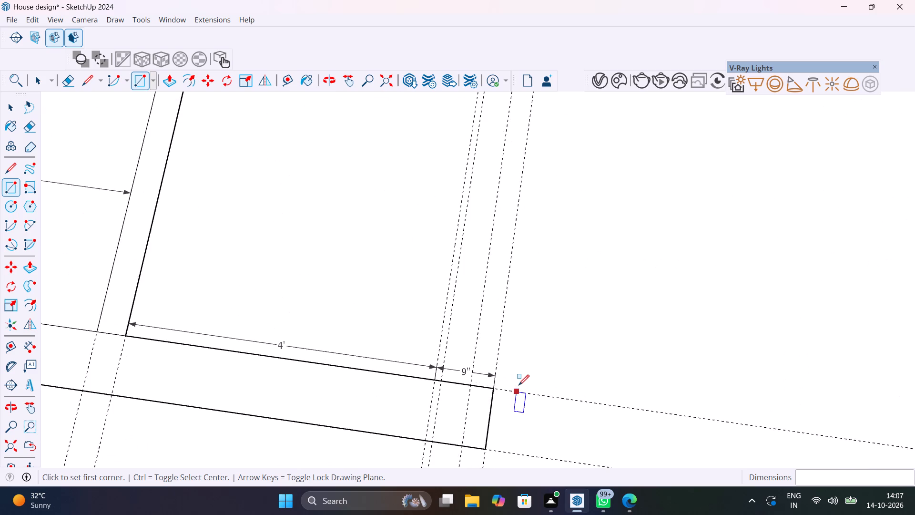
scroll(478, 383, "up", 6)
left_click(507, 393)
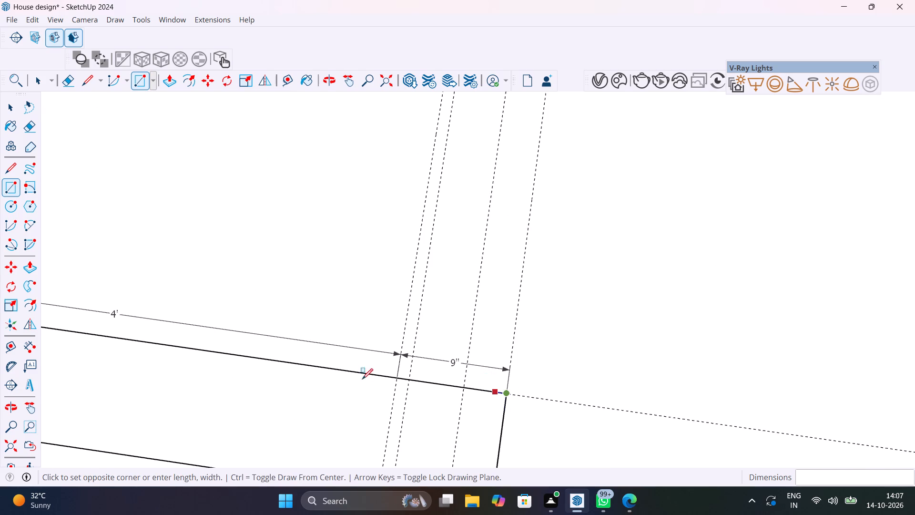
left_click(397, 376)
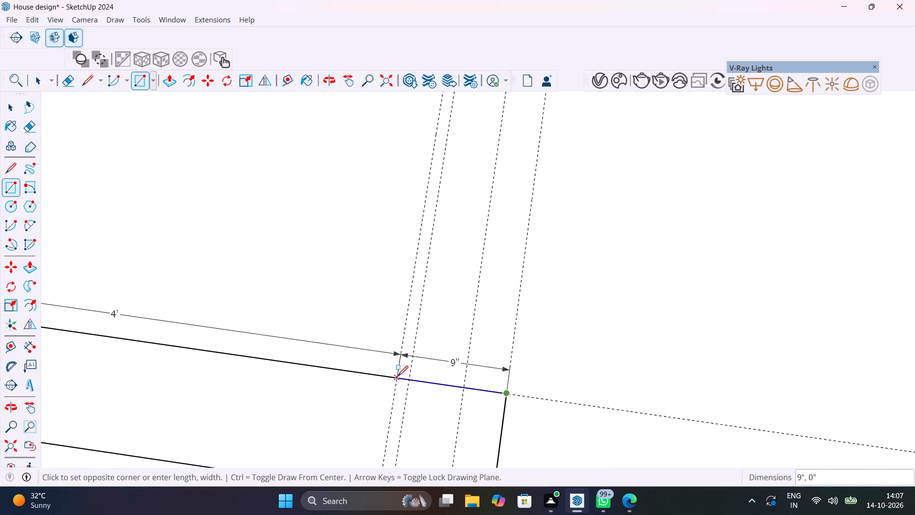
scroll(404, 326, "down", 20)
scroll(404, 326, "down", 4)
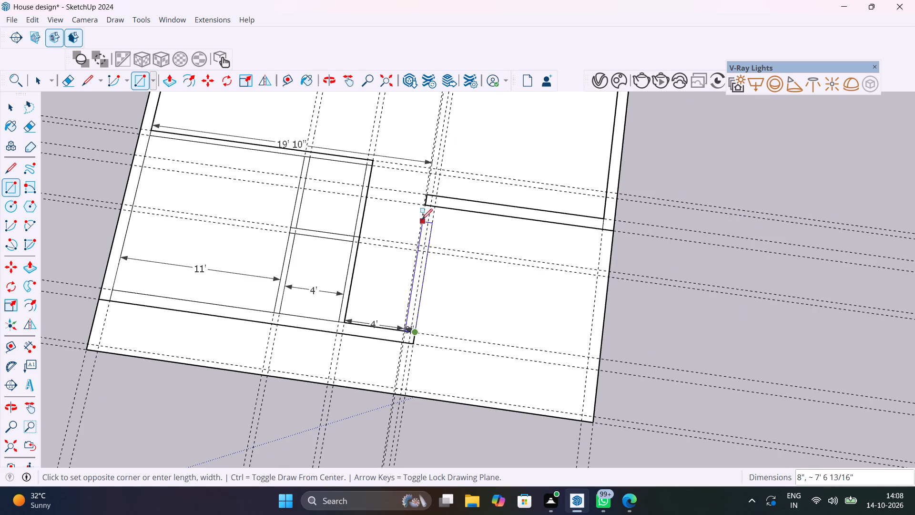
scroll(429, 201, "up", 11)
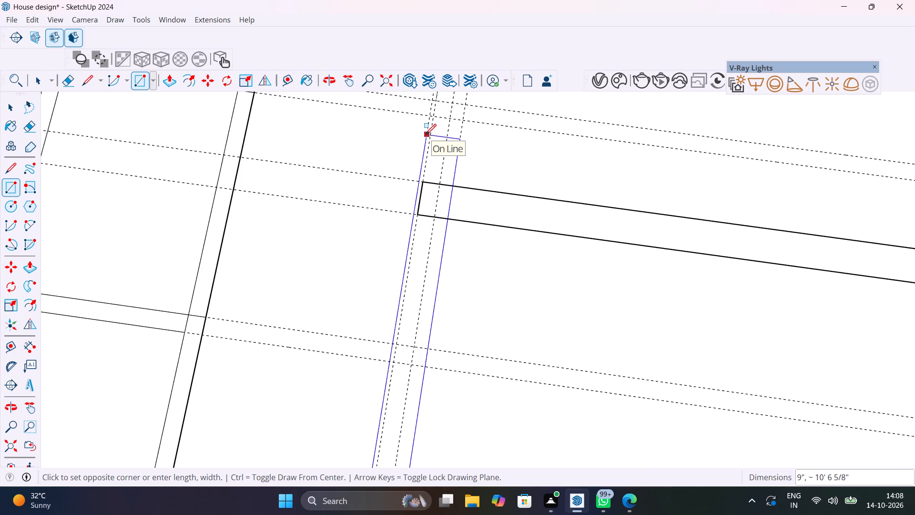
scroll(426, 134, "down", 8)
middle_click_drag(426, 134, 427, 203, "ctrl")
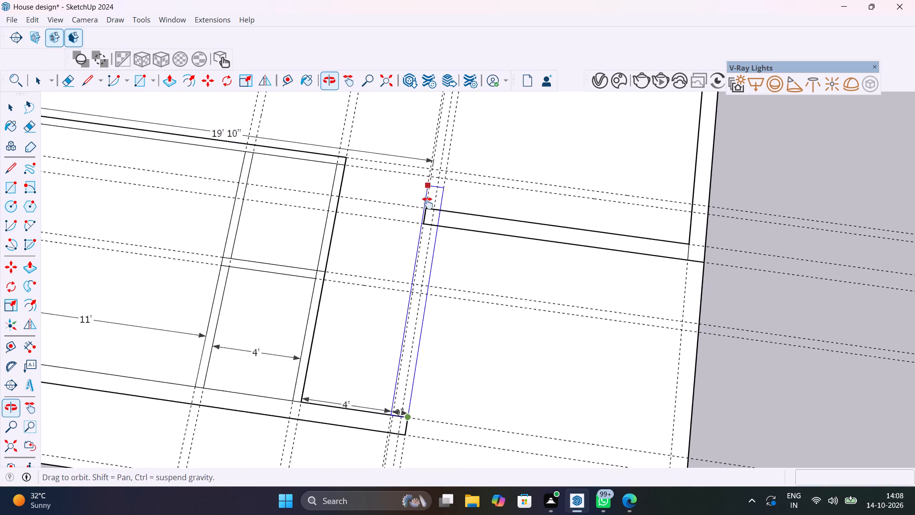
middle_click_drag(427, 203, 427, 399, "ctrl")
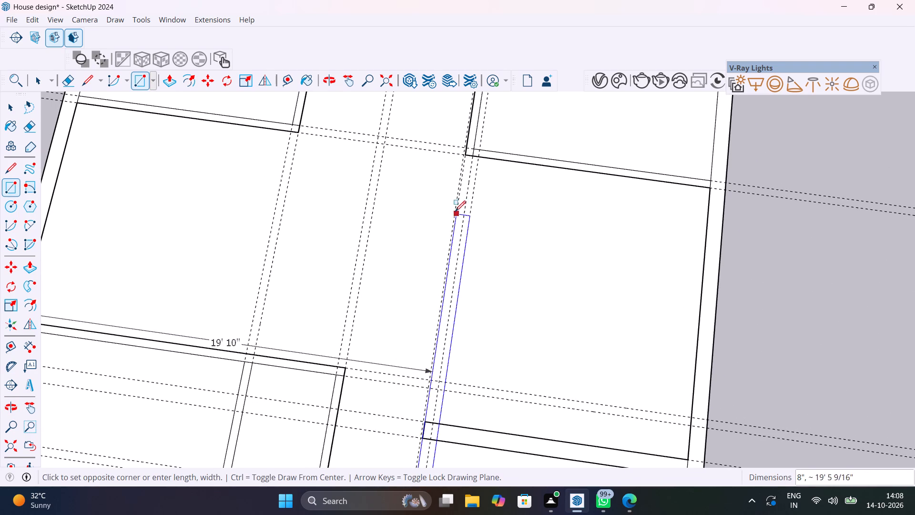
scroll(457, 208, "up", 5)
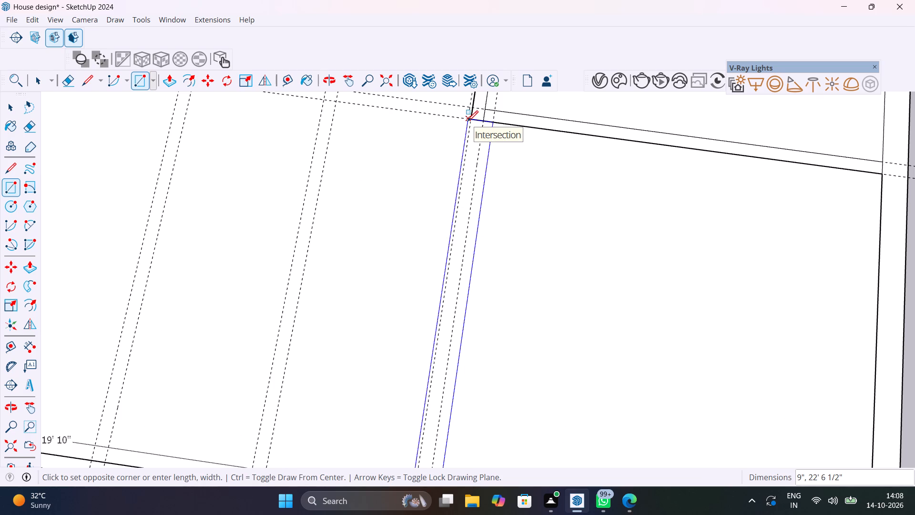
scroll(457, 291, "down", 11)
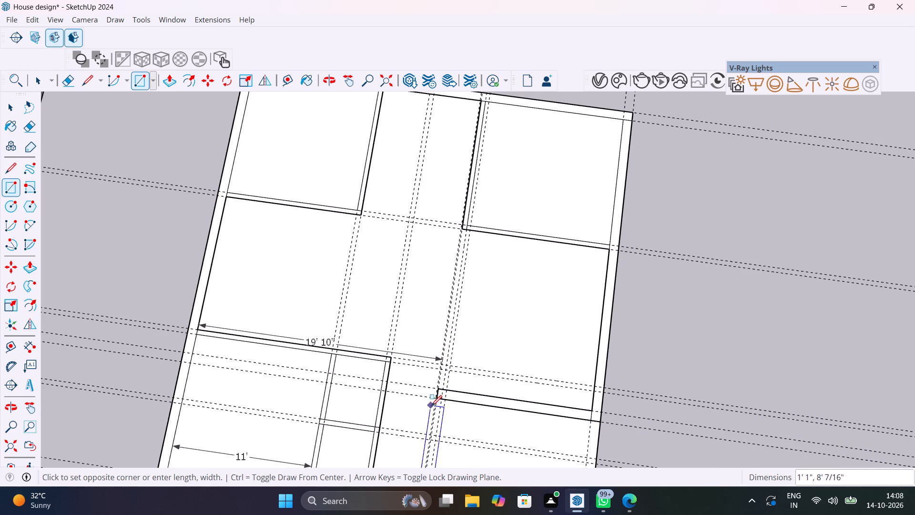
scroll(437, 391, "up", 2)
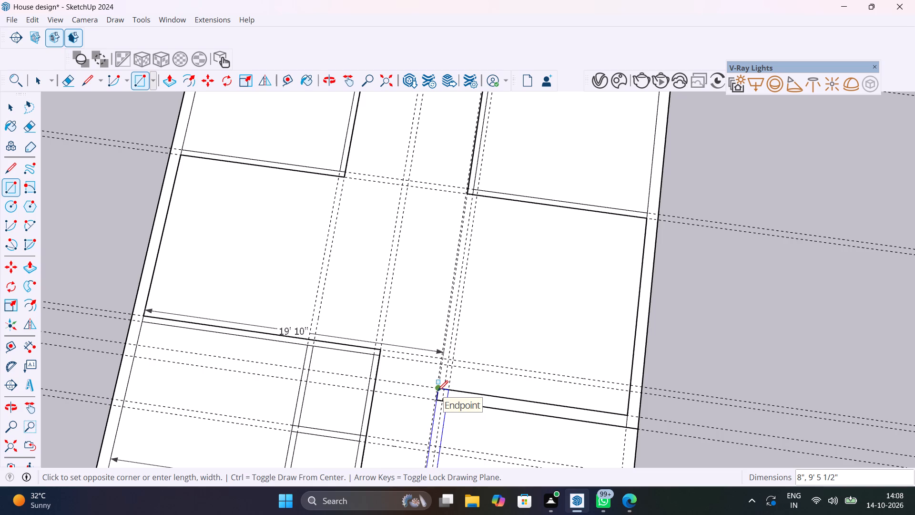
scroll(437, 391, "up", 13)
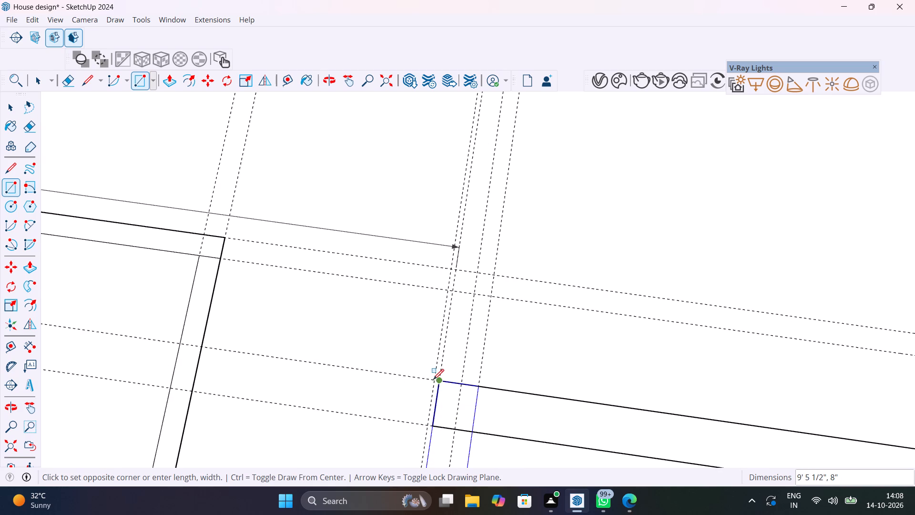
scroll(431, 381, "up", 11)
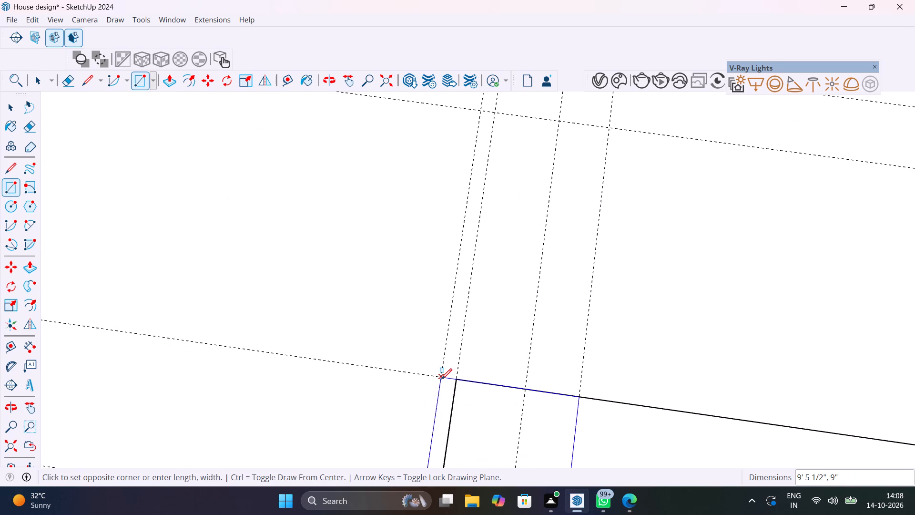
left_click(441, 379)
scroll(441, 379, "down", 20)
scroll(441, 379, "down", 3)
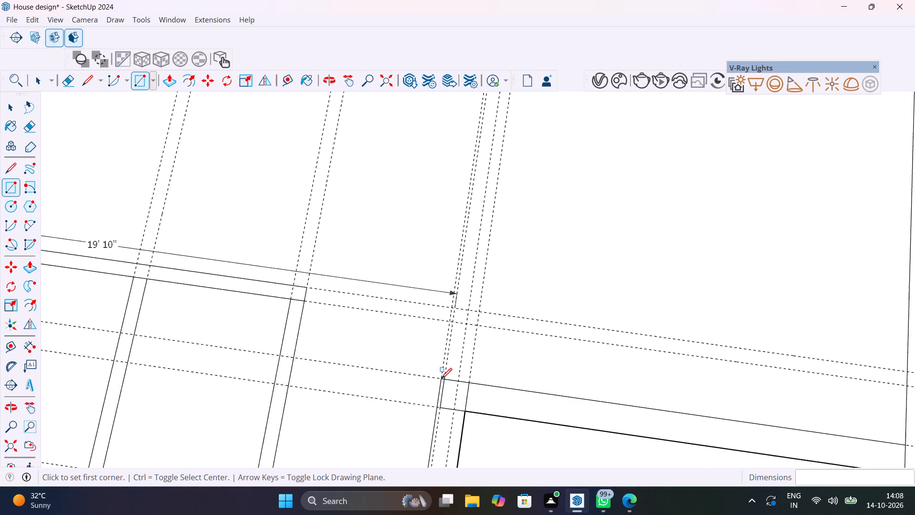
scroll(441, 379, "down", 9)
key("space")
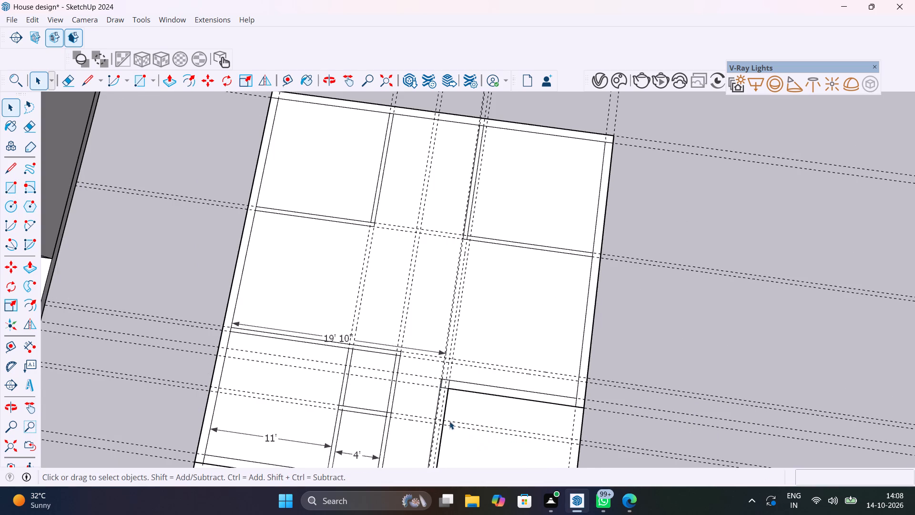
Examine the new connecting wall, its junctions with the adjoining walls, and the surrounding room layout.
scroll(449, 421, "up", 5)
middle_click_drag(452, 414, 617, 375, "shift")
scroll(569, 418, "up", 13)
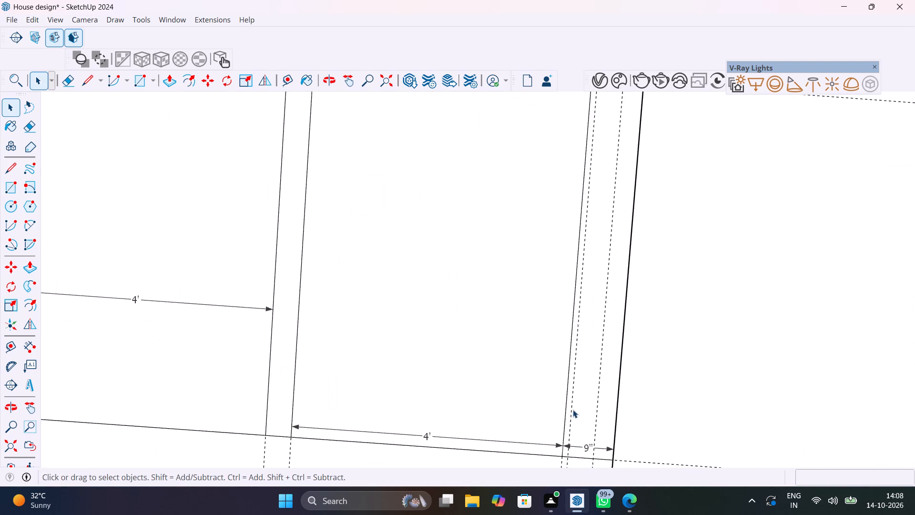
scroll(573, 409, "down", 8)
scroll(573, 410, "down", 15)
scroll(506, 316, "up", 2)
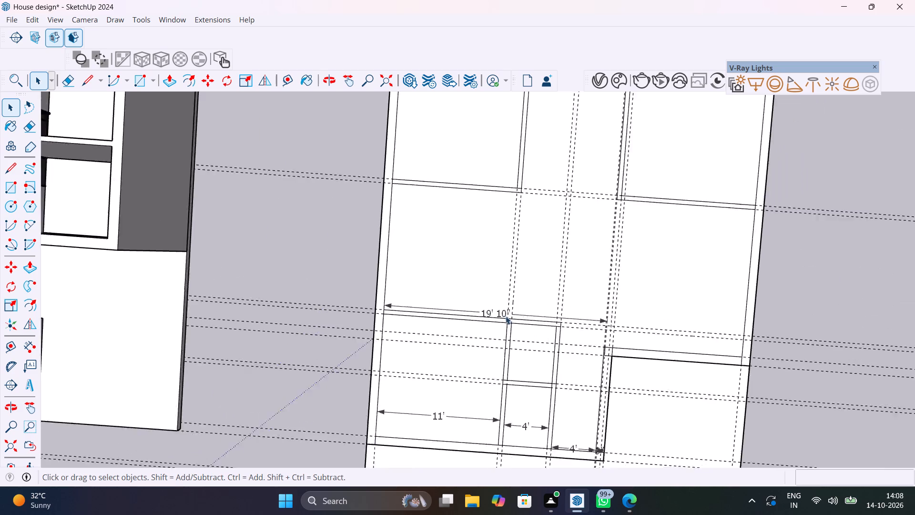
scroll(506, 316, "up", 10)
middle_click_drag(595, 331, 398, 246, "shift")
scroll(454, 271, "down", 7)
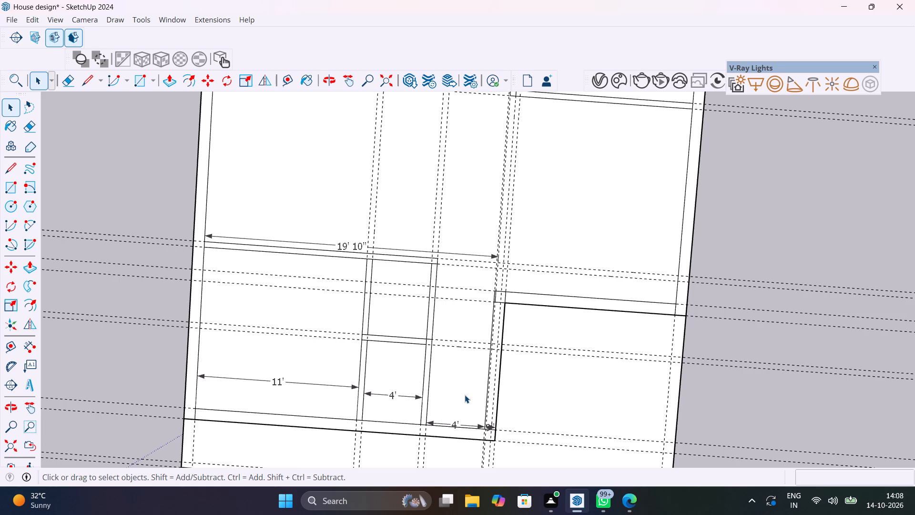
Measure along the open 4' passage from the lower wall's inner edge towards the rooms beyond.
key("t")
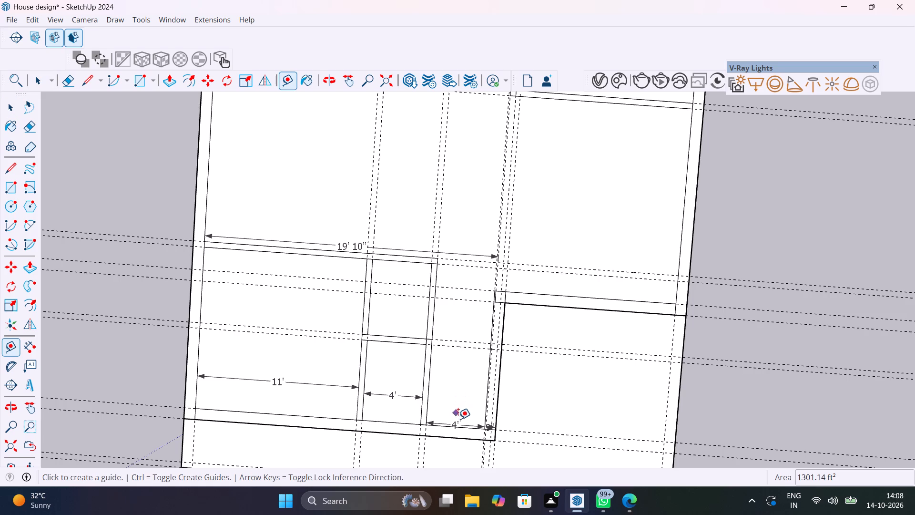
left_click(460, 426)
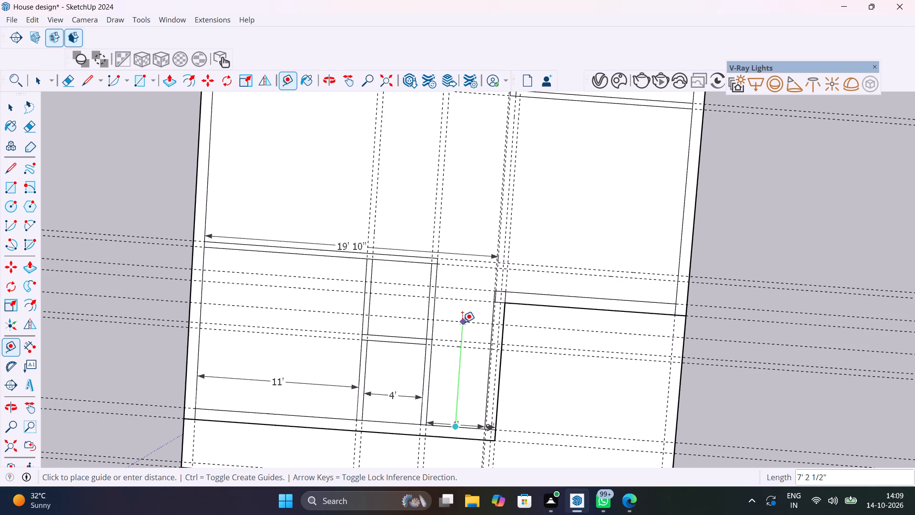
key("Escape")
Delete the two leftover short edges inside the corner where the connecting wall meets the adjoining wall.
scroll(494, 282, "up", 5)
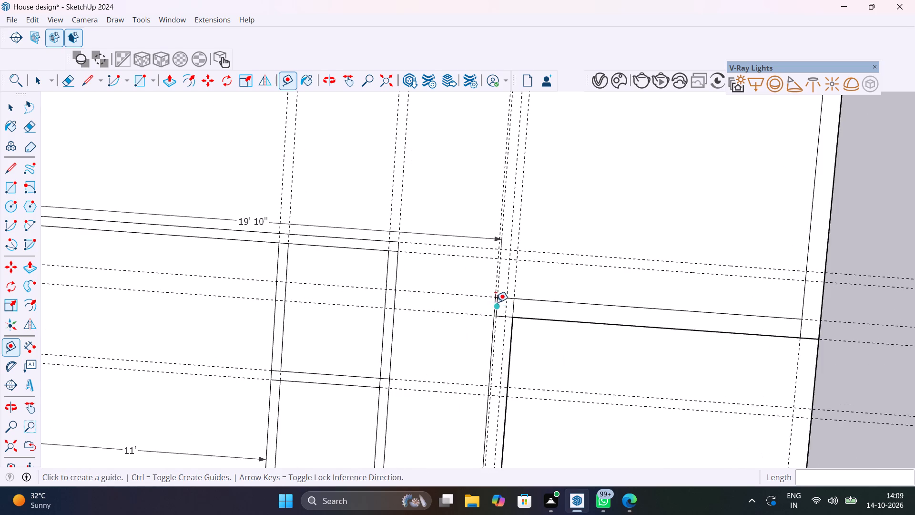
scroll(495, 301, "up", 7)
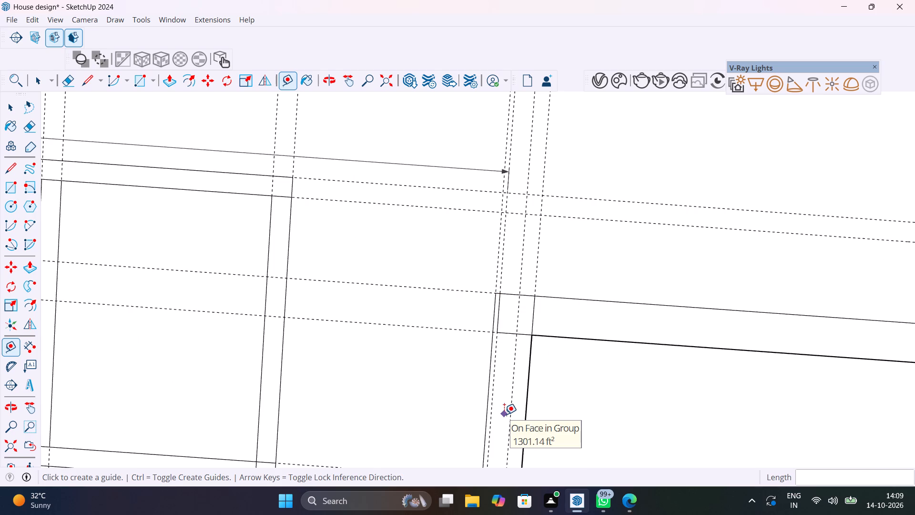
scroll(504, 414, "down", 7)
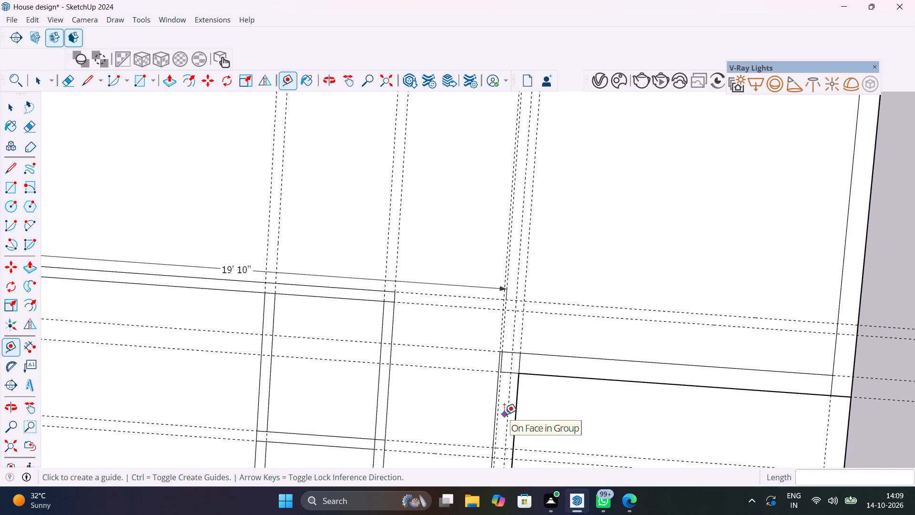
scroll(504, 414, "down", 5)
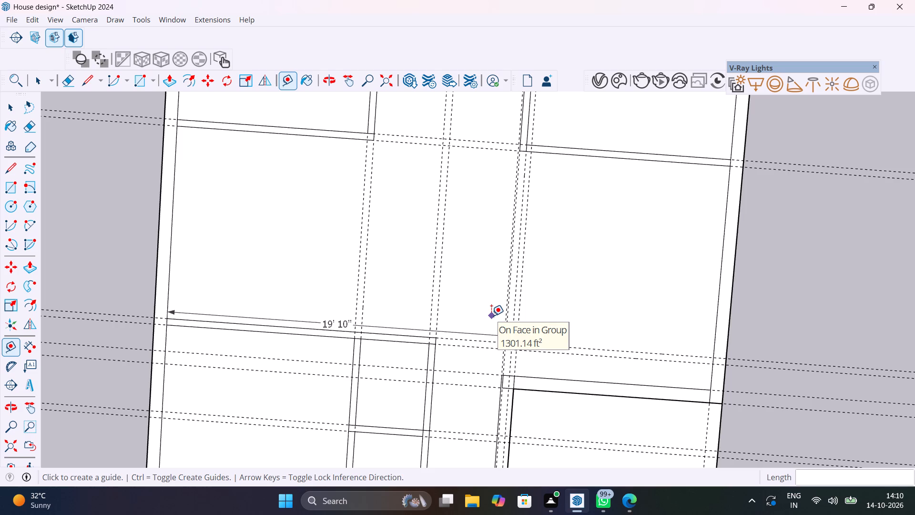
scroll(502, 369, "up", 5)
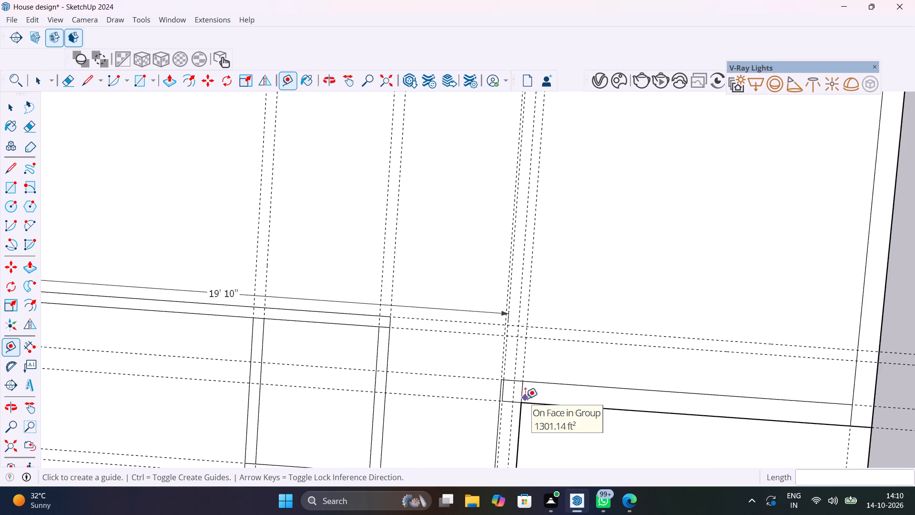
scroll(521, 404, "up", 9)
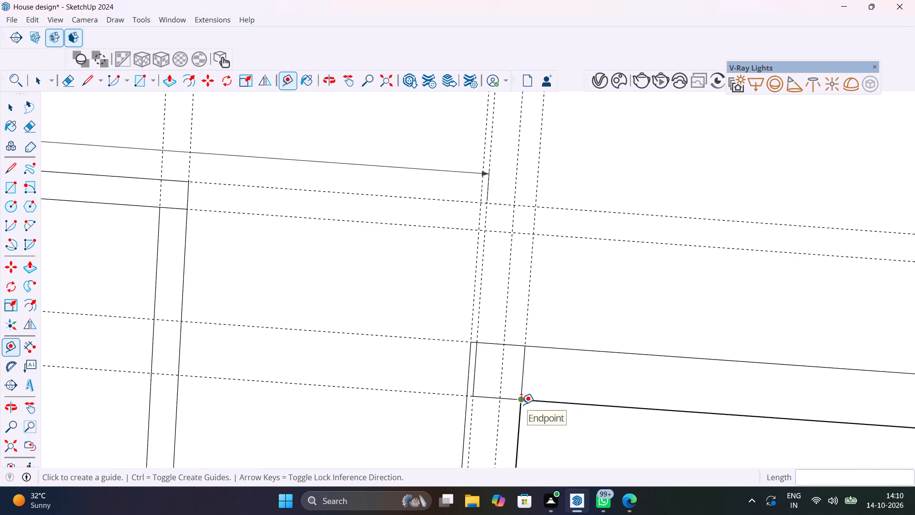
key("space")
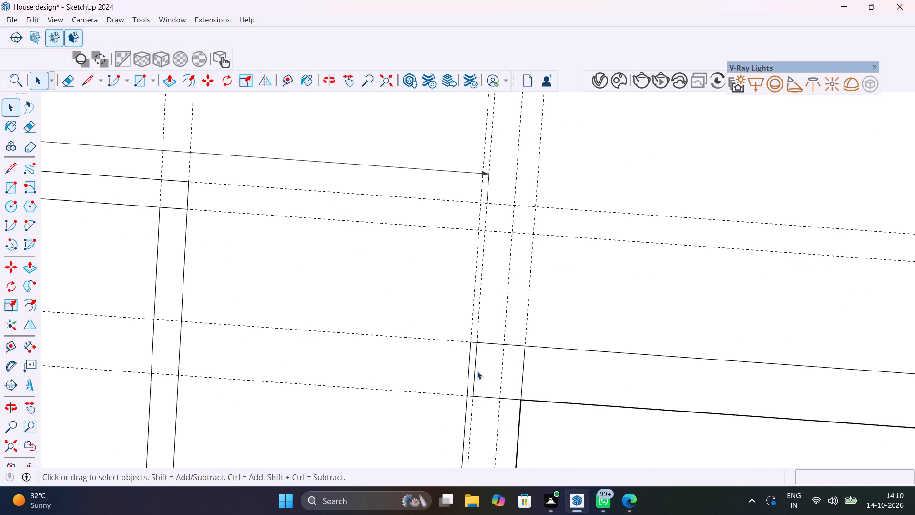
left_click(476, 367)
key("Delete")
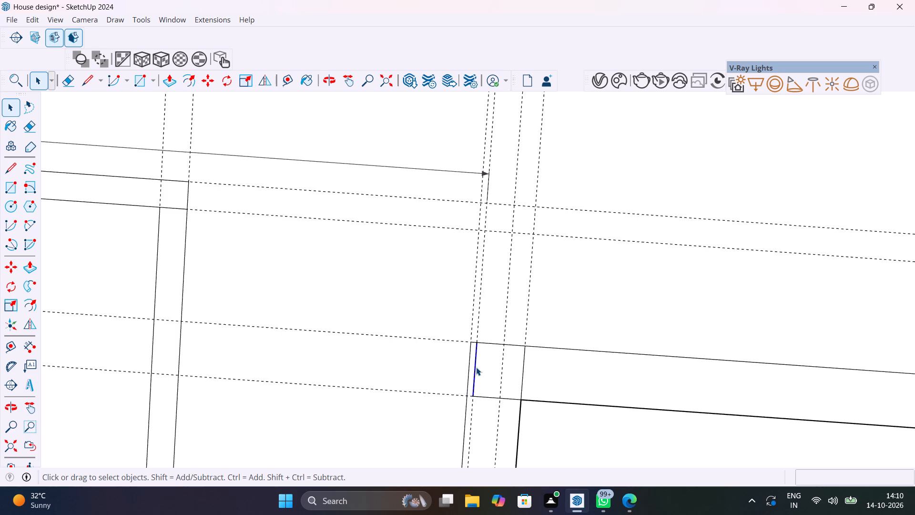
left_click(488, 397)
key("Delete")
Draw a 9" line across the connecting wall from the adjoining wall's inner corner to its opposite edge.
key("l")
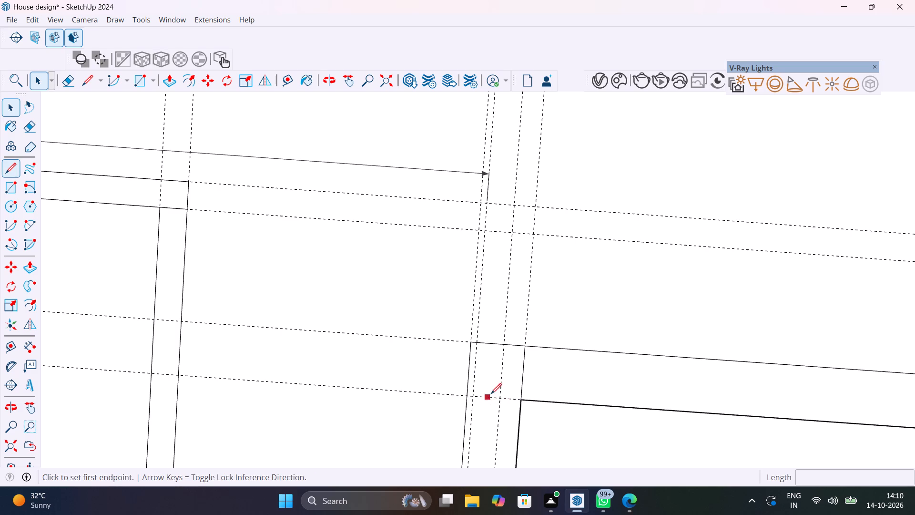
left_click(519, 402)
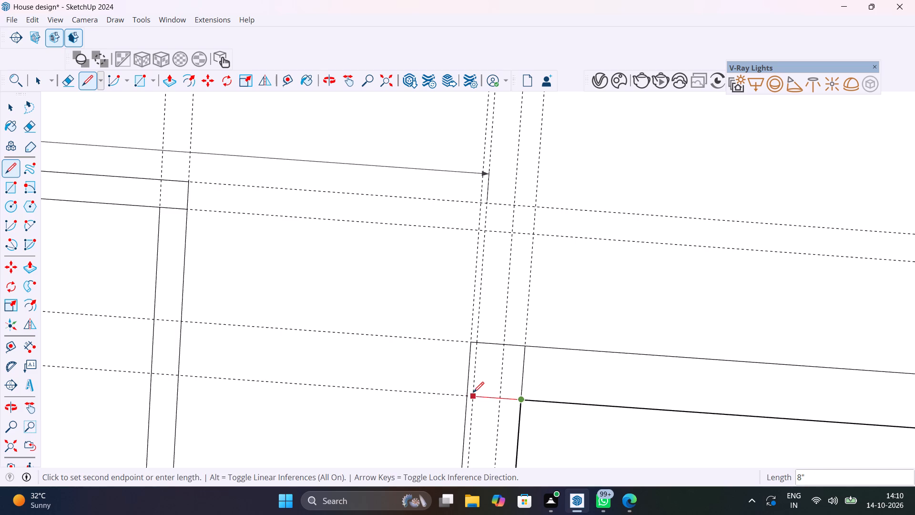
scroll(467, 393, "up", 10)
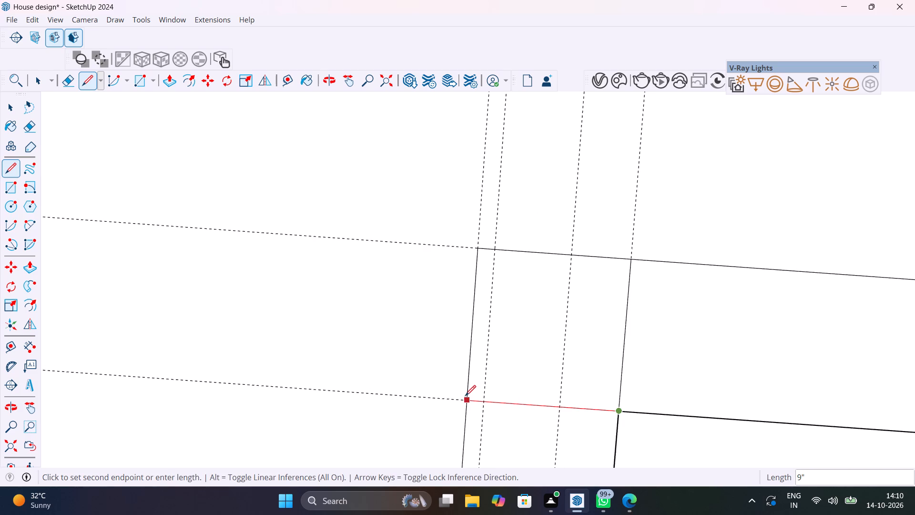
left_click(466, 401)
scroll(466, 401, "down", 15)
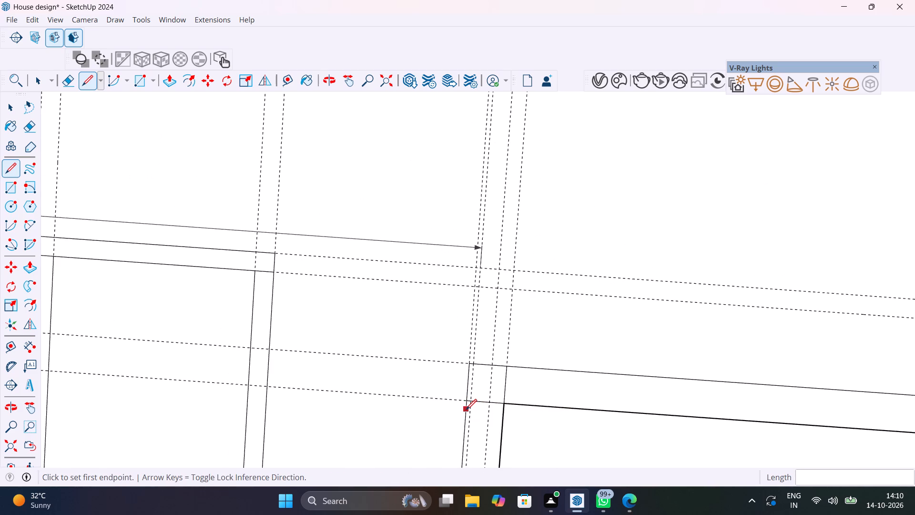
key("space")
Examine the overall floor plan, its wall layout and dimensions, alongside the neighbouring 3D house model.
scroll(481, 406, "down", 6)
middle_click_drag(484, 407, 550, 361, "shift")
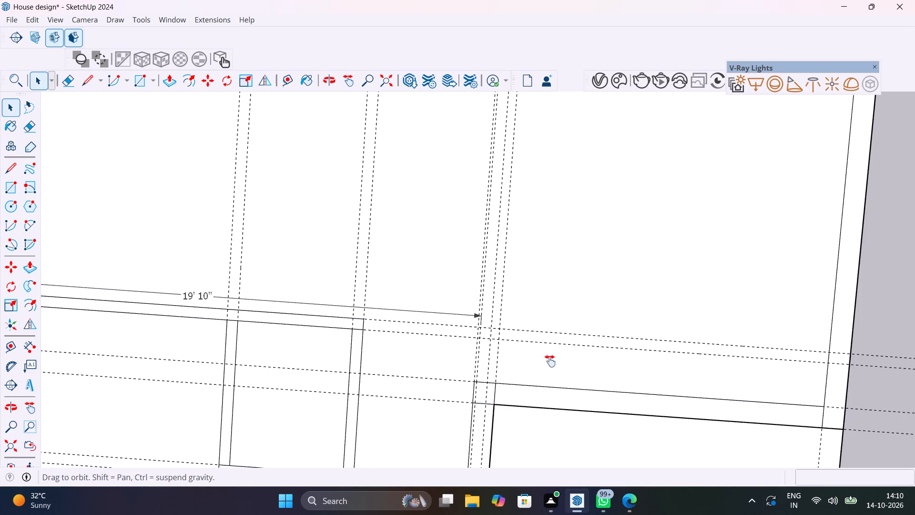
middle_click_drag(550, 361, 599, 330, "shift")
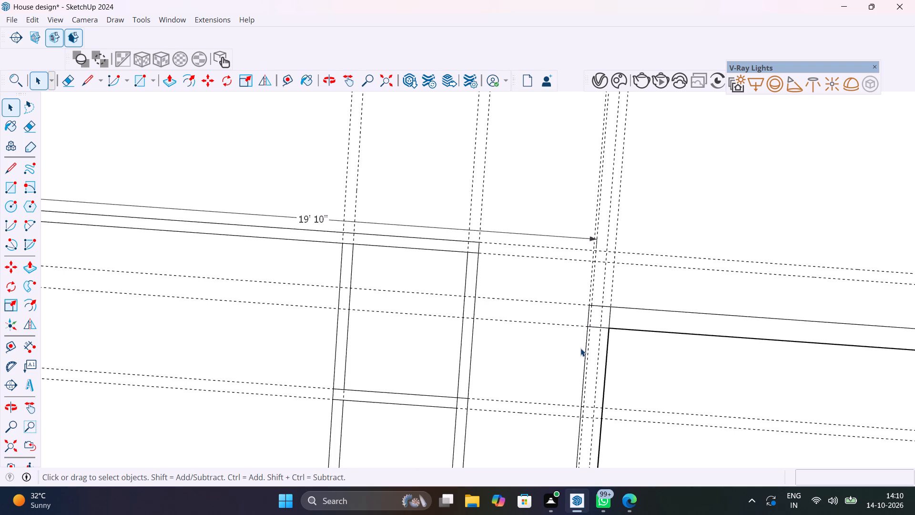
scroll(580, 348, "down", 8)
scroll(488, 334, "down", 8)
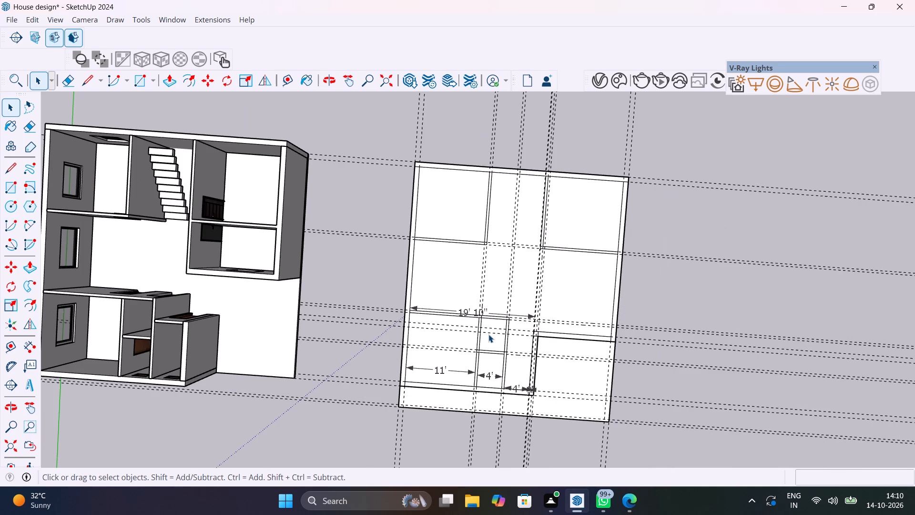
middle_click_drag(508, 336, 732, 177)
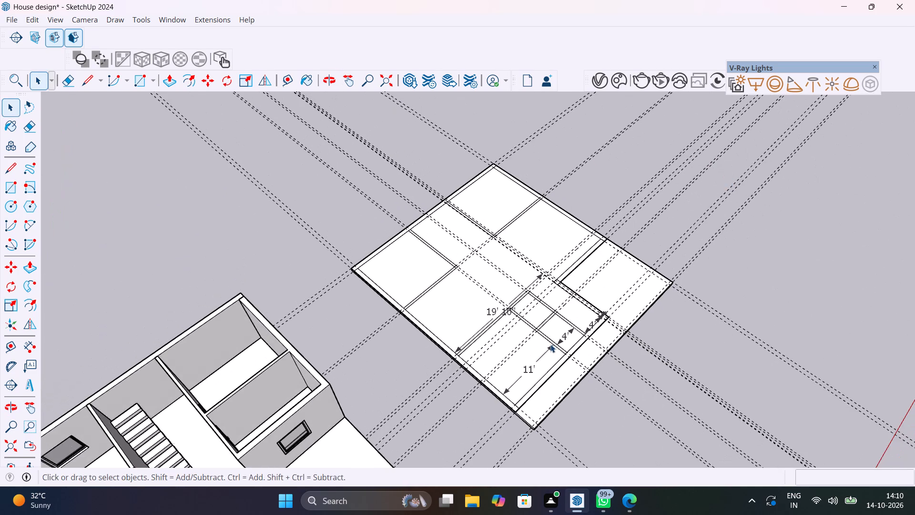
middle_click_drag(553, 337, 393, 454)
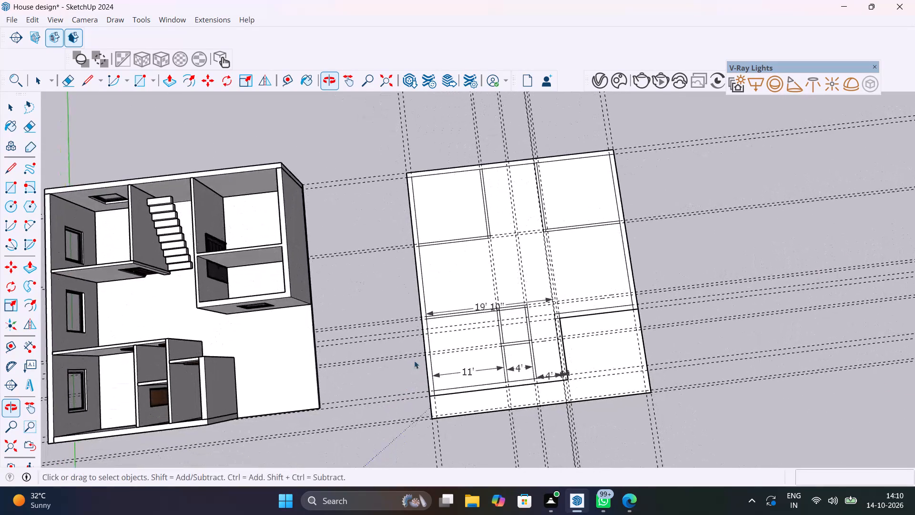
scroll(428, 246, "up", 8)
middle_click_drag(534, 269, 378, 418)
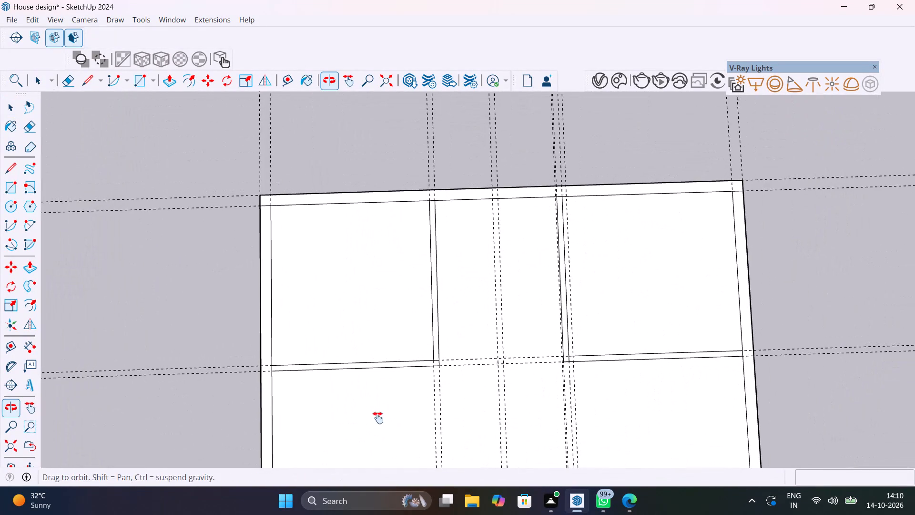
middle_click_drag(378, 418, 475, 201)
scroll(484, 384, "down", 5)
middle_click_drag(514, 433, 525, 378, "shift")
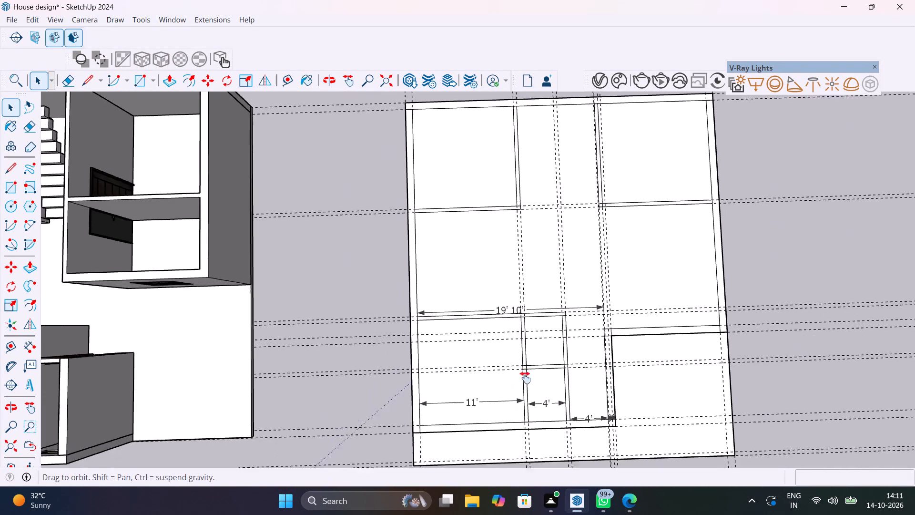
middle_click_drag(525, 378, 532, 349, "shift")
Erase the guides and overlapping edges where the short cross wall joins the two walls of the 4' rooms.
scroll(532, 350, "up", 9)
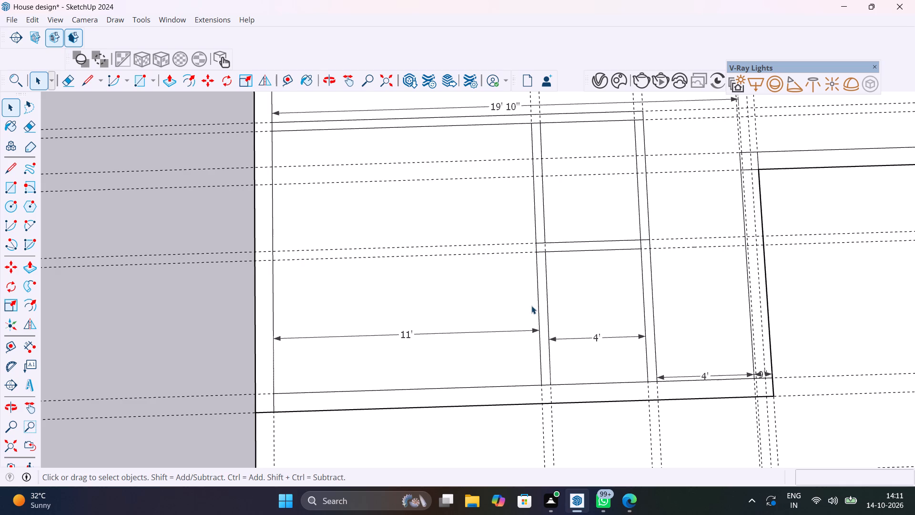
middle_click_drag(538, 295, 506, 388, "shift")
scroll(537, 301, "down", 1, "shift")
scroll(506, 388, "up", 1, "shift")
scroll(524, 331, "up", 10)
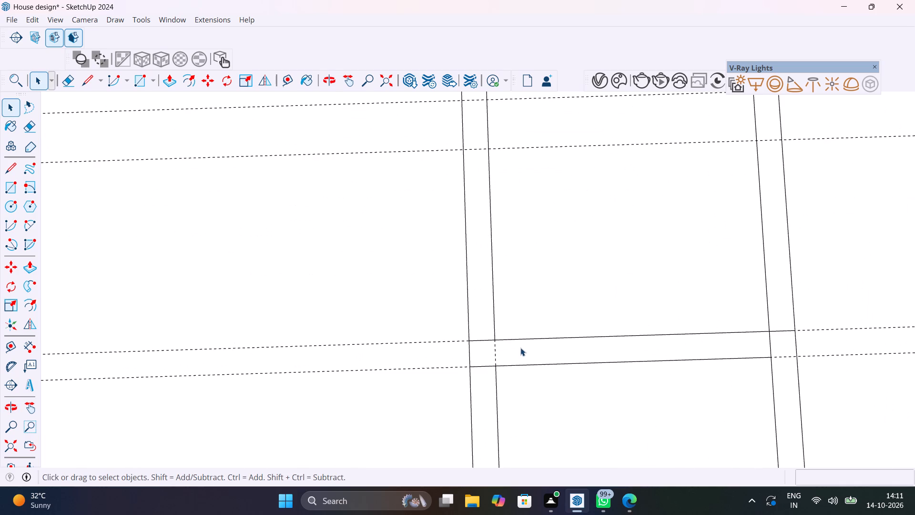
key("e")
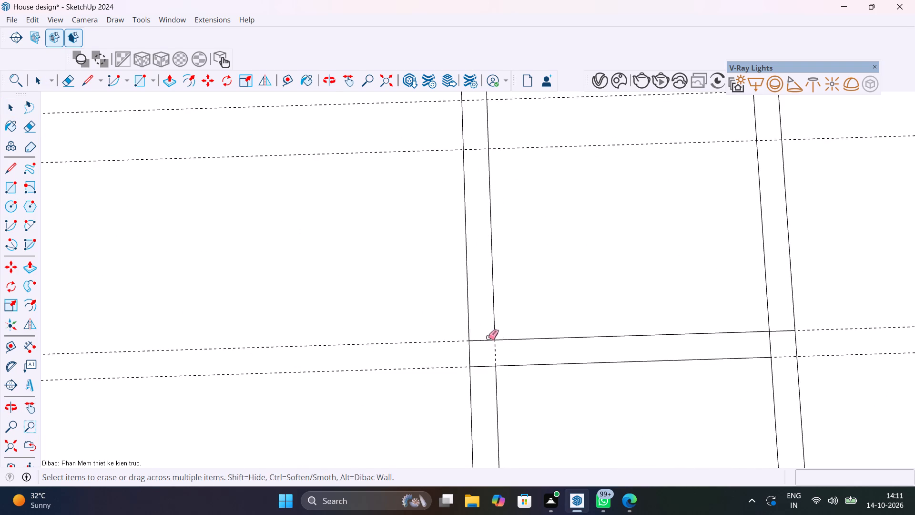
left_click_drag(488, 338, 484, 368)
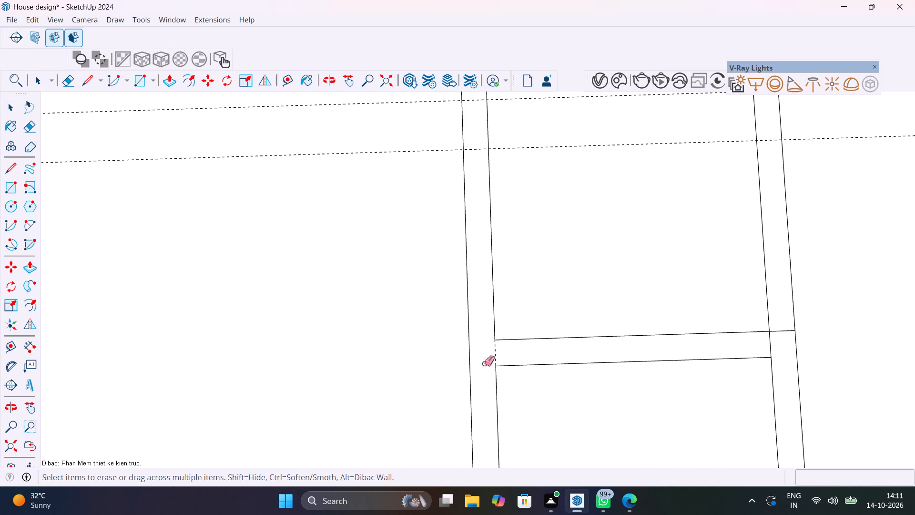
left_click(494, 356)
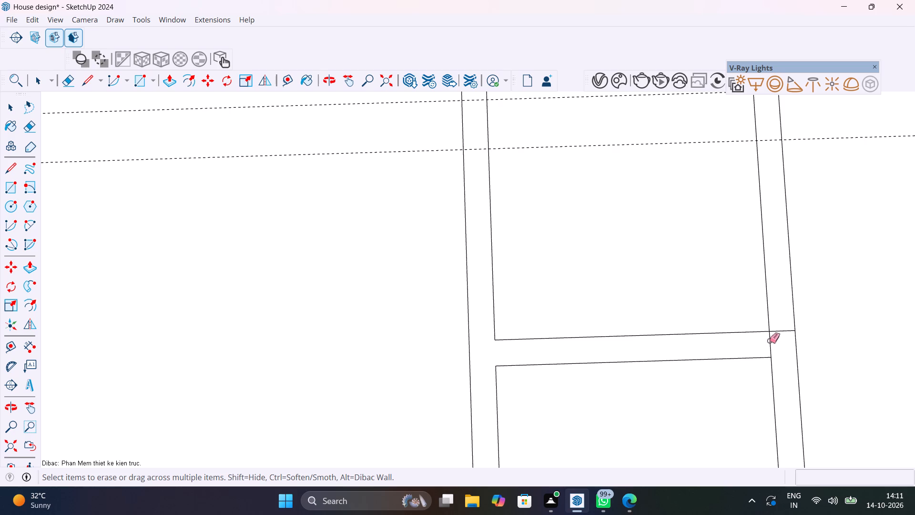
left_click(769, 340)
left_click(779, 331)
Erase the overlapping edge segments where the two partition walls of the 4' rooms meet the wall below the 19' 10" dimension.
scroll(707, 355, "down", 6)
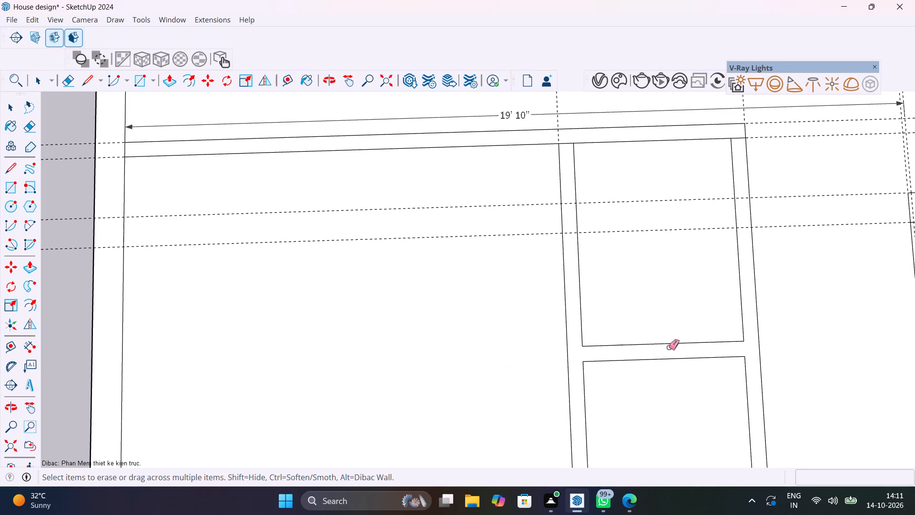
middle_click_drag(669, 347, 636, 449)
scroll(636, 449, "up", 1, "shift")
scroll(568, 223, "up", 3)
middle_click_drag(632, 239, 523, 353, "shift")
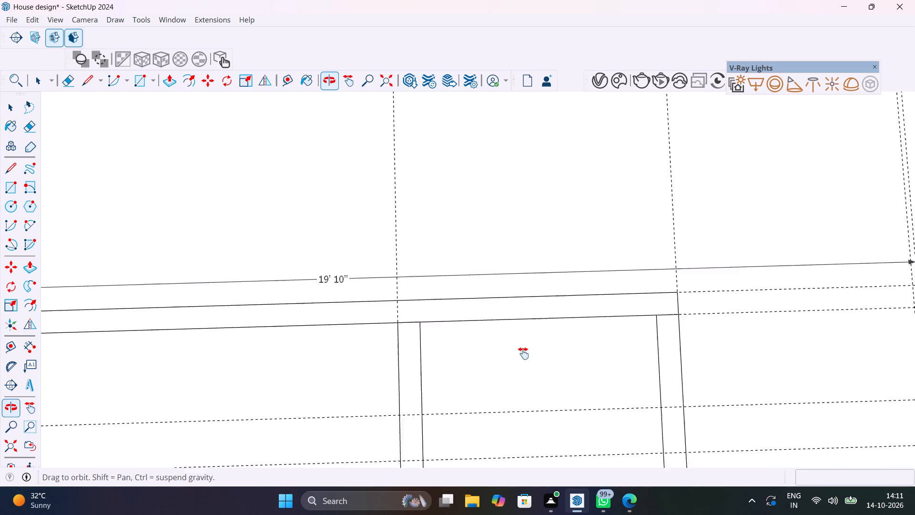
middle_click_drag(523, 353, 518, 359, "shift")
left_click(655, 332)
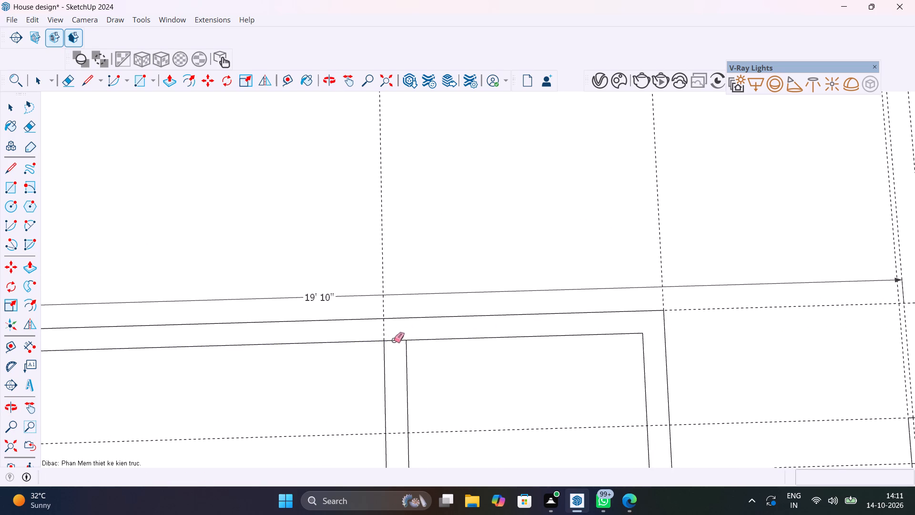
left_click(396, 341)
Erase the overlapping edges and guides where the wall bordering the recessed front corner meets the partition and the outer side wall.
scroll(417, 355, "down", 12)
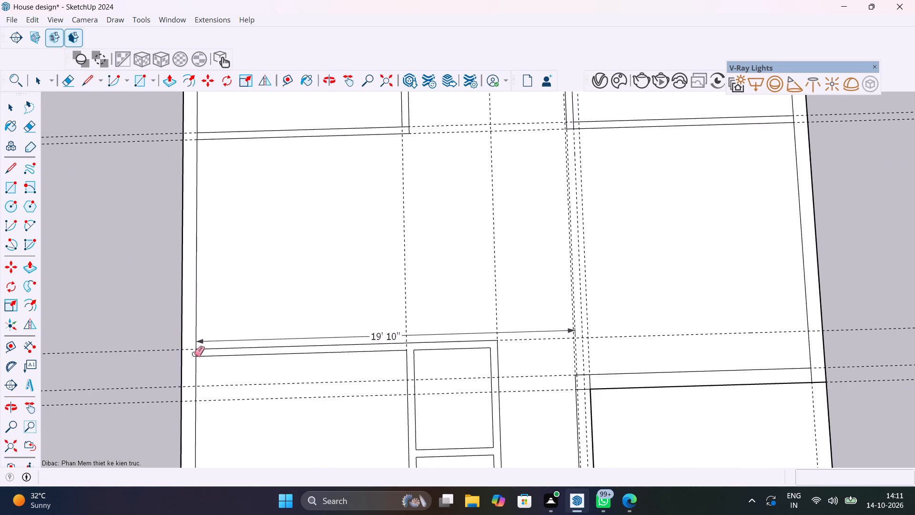
scroll(234, 378, "down", 5)
middle_click_drag(268, 394, 423, 277, "shift")
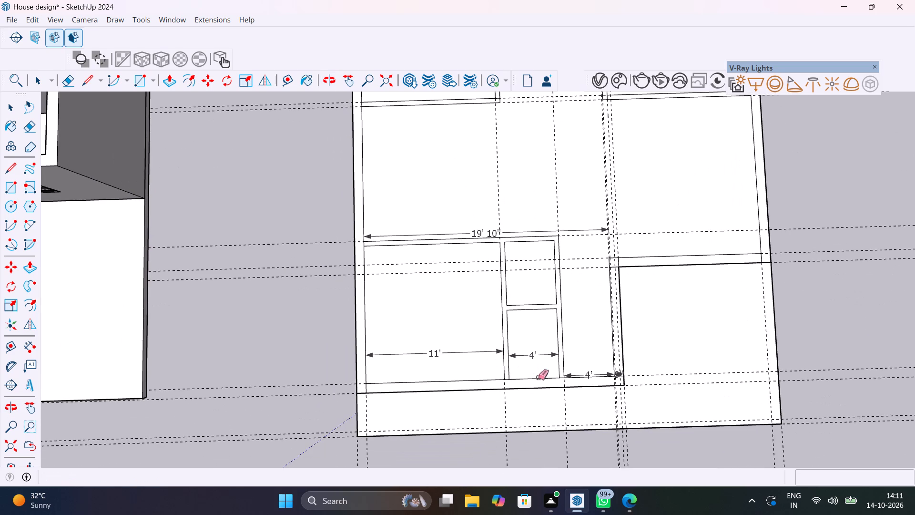
scroll(568, 382, "up", 6)
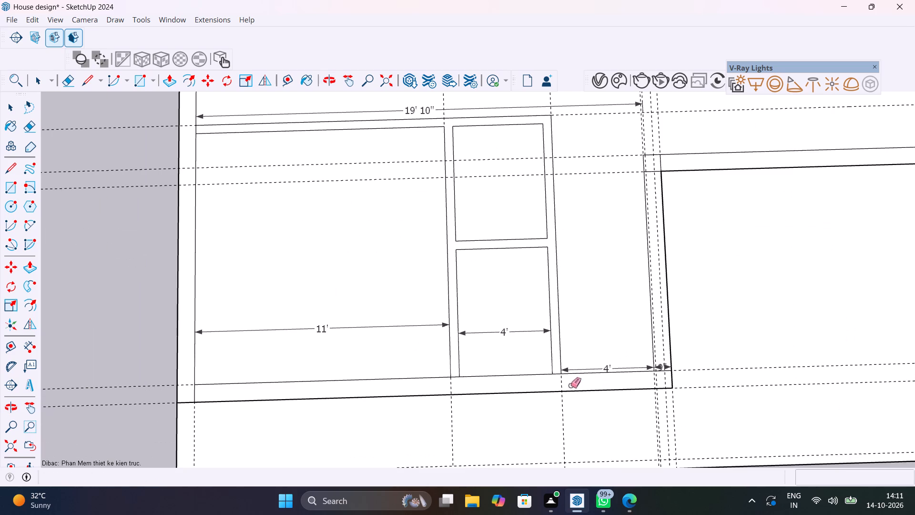
scroll(573, 362, "down", 4)
middle_click_drag(573, 362, 455, 423, "shift")
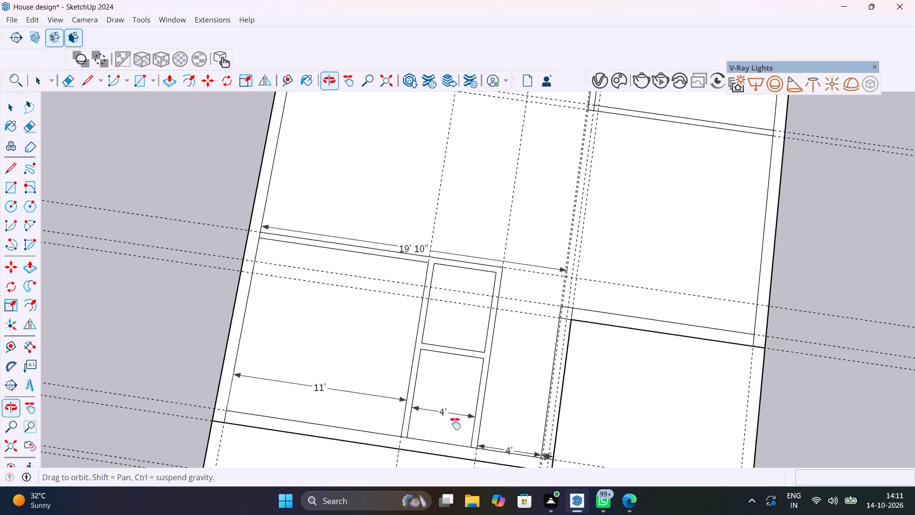
middle_click_drag(455, 423, 314, 427, "shift")
scroll(413, 316, "up", 10)
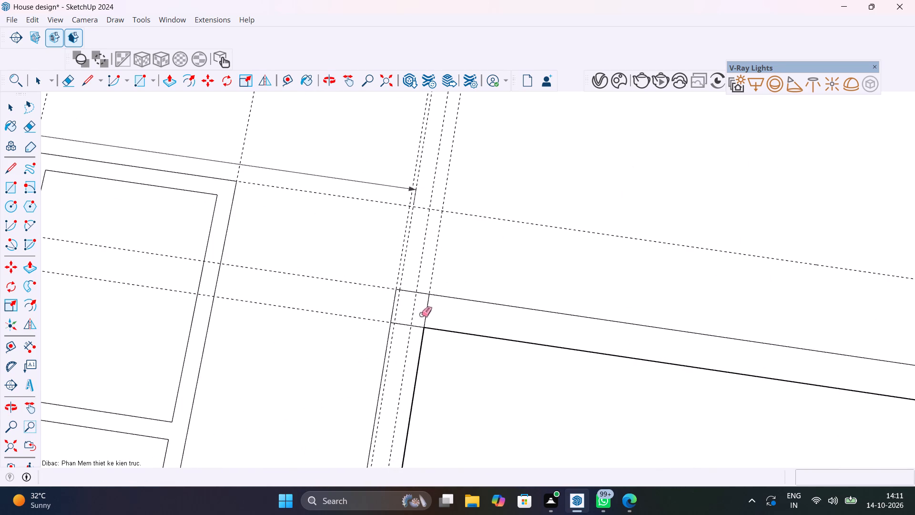
left_click(427, 312)
left_click(416, 327)
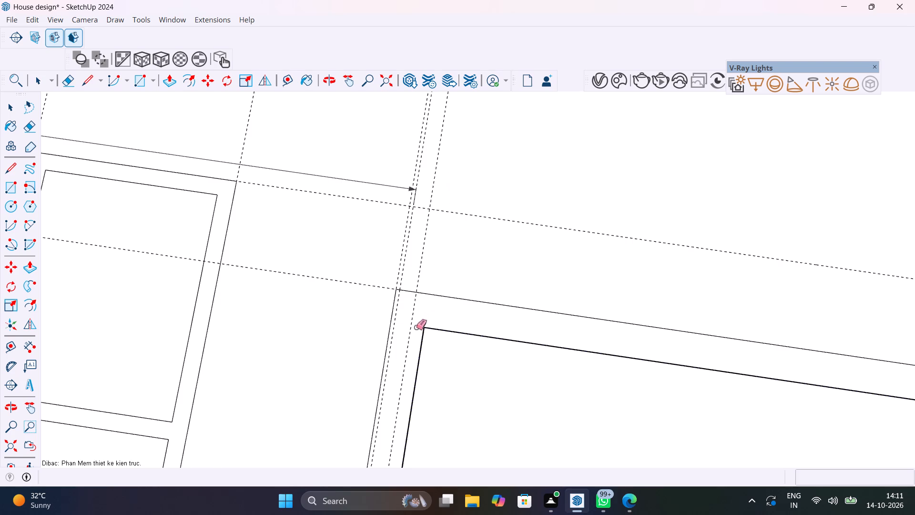
scroll(448, 321, "down", 6)
left_click(728, 357)
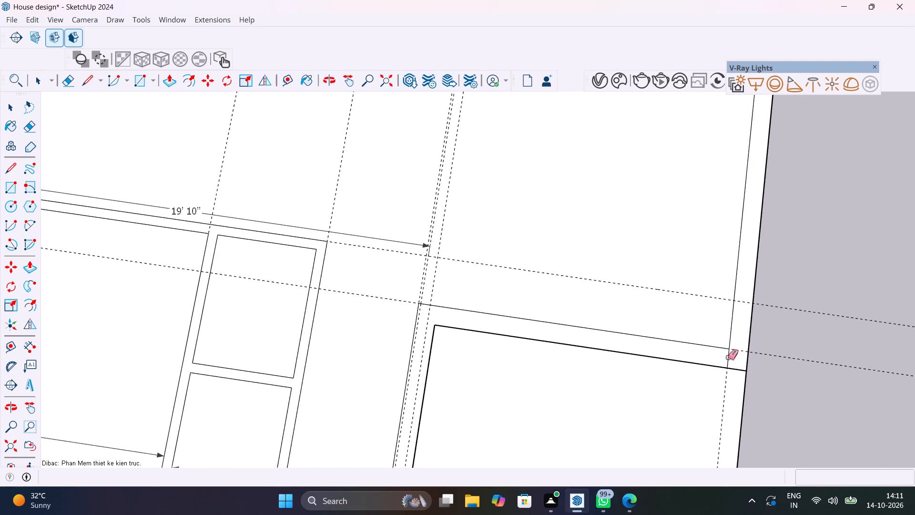
Erase the overlapping edge segments and guide at the two outer corners of the floor plan's back wall.
scroll(728, 357, "down", 9)
middle_click_drag(645, 341, 557, 498, "shift")
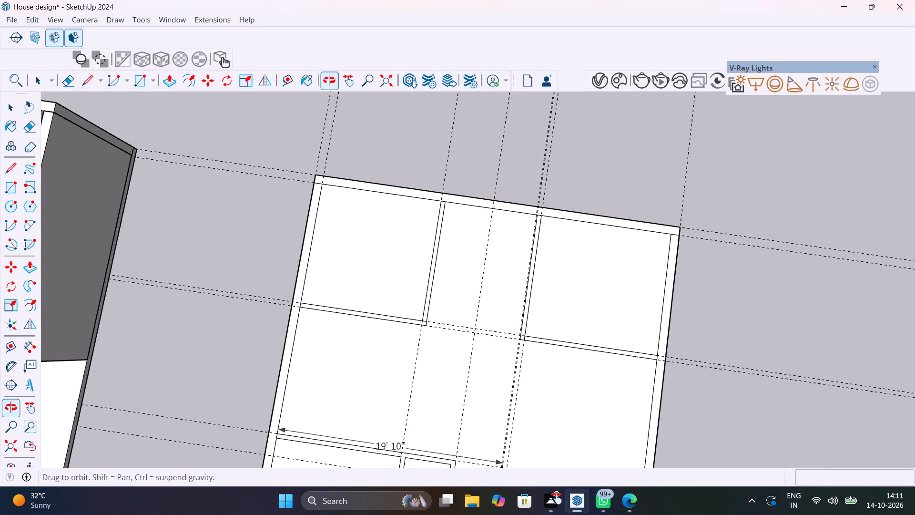
middle_click_drag(557, 498, 557, 499, "shift")
scroll(557, 499, "down", 1)
scroll(681, 245, "up", 10)
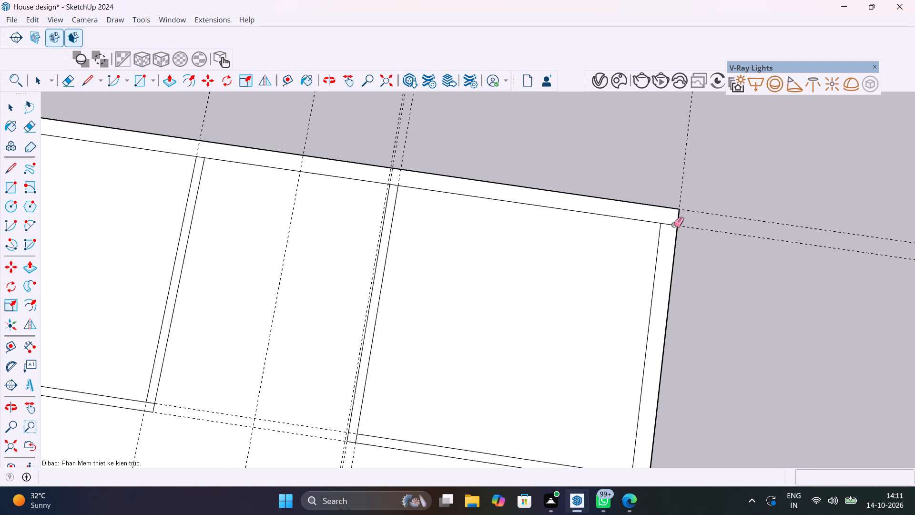
left_click(673, 224)
scroll(661, 228, "down", 6)
scroll(660, 239, "up", 1)
scroll(660, 239, "down", 5)
middle_click_drag(425, 212, 578, 310, "shift")
scroll(529, 274, "up", 6)
scroll(529, 274, "down", 1)
scroll(527, 282, "up", 10)
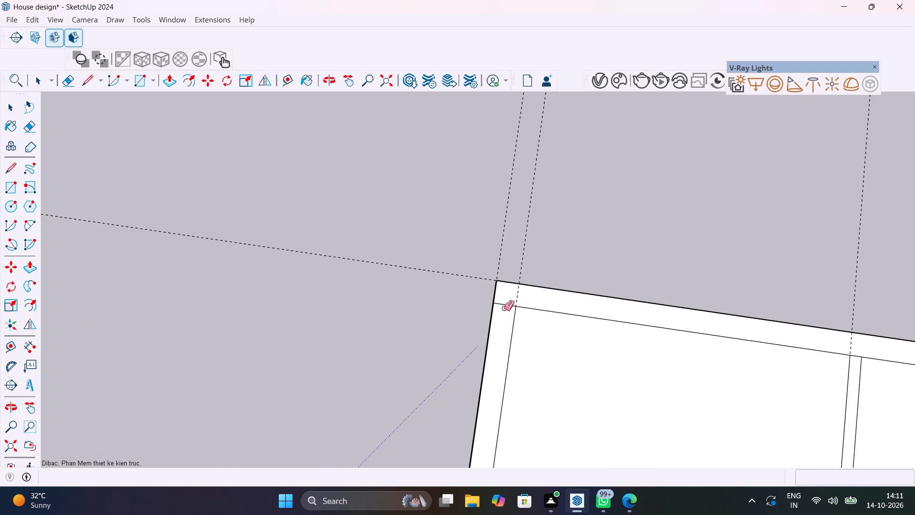
left_click(506, 303)
left_click(507, 305)
Examine the wall junctions along the outer side wall, from the back corner to the 11' room.
scroll(507, 307, "down", 8)
scroll(507, 315, "up", 3)
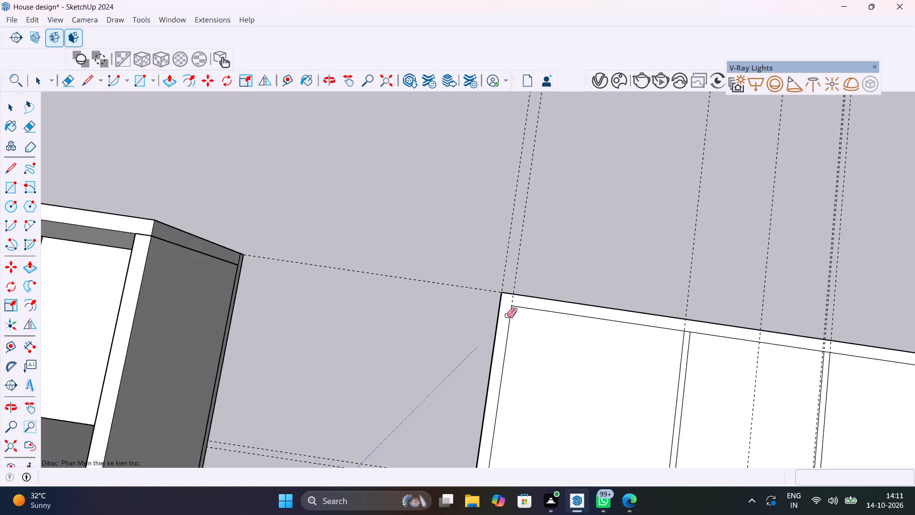
scroll(507, 315, "down", 6)
middle_click_drag(528, 379, 586, 274, "shift")
scroll(586, 274, "up", 1, "shift")
scroll(543, 335, "up", 9)
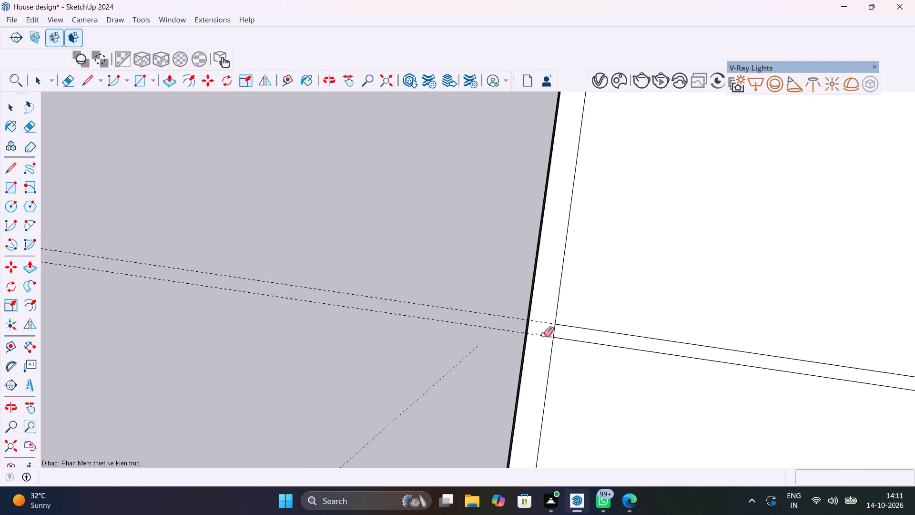
scroll(543, 334, "up", 7)
scroll(541, 347, "down", 14)
scroll(567, 282, "up", 1, "shift")
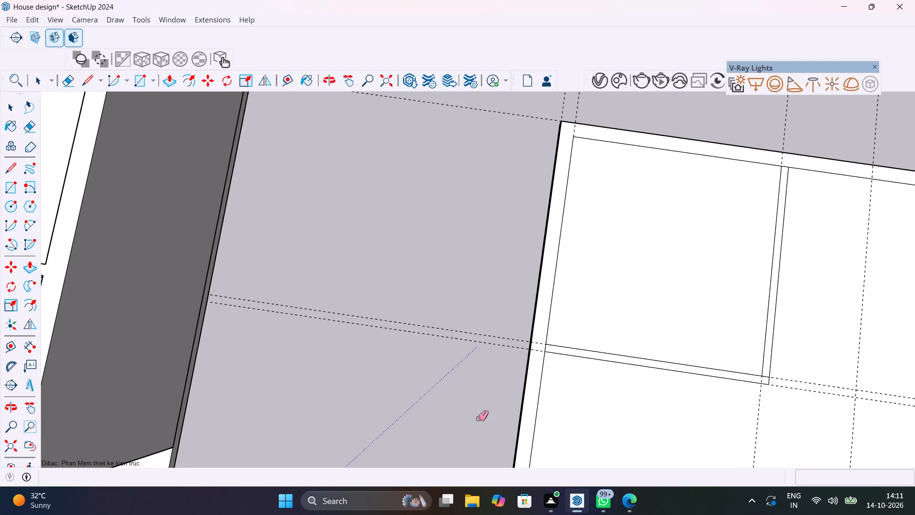
scroll(478, 418, "up", 1)
scroll(536, 405, "down", 6)
middle_click_drag(567, 402, 560, 350, "shift")
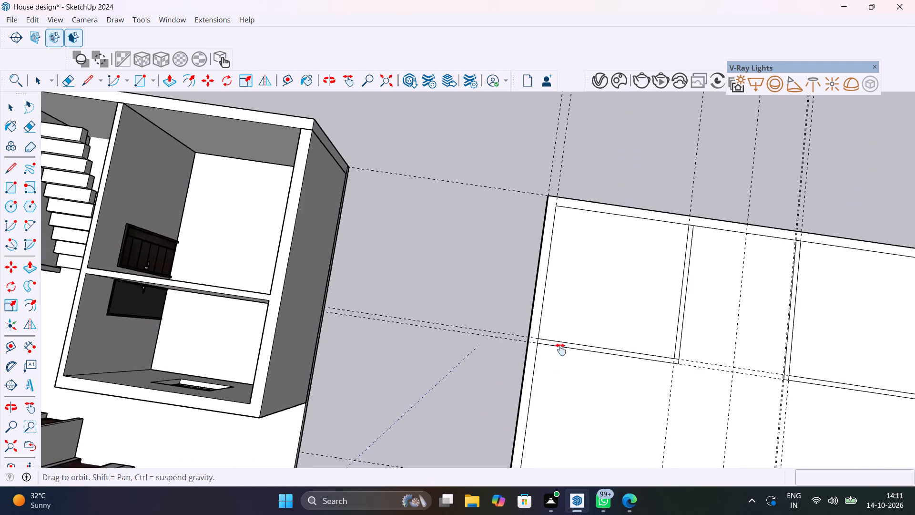
middle_click_drag(560, 350, 580, 288, "shift")
middle_click_drag(571, 416, 578, 334, "shift")
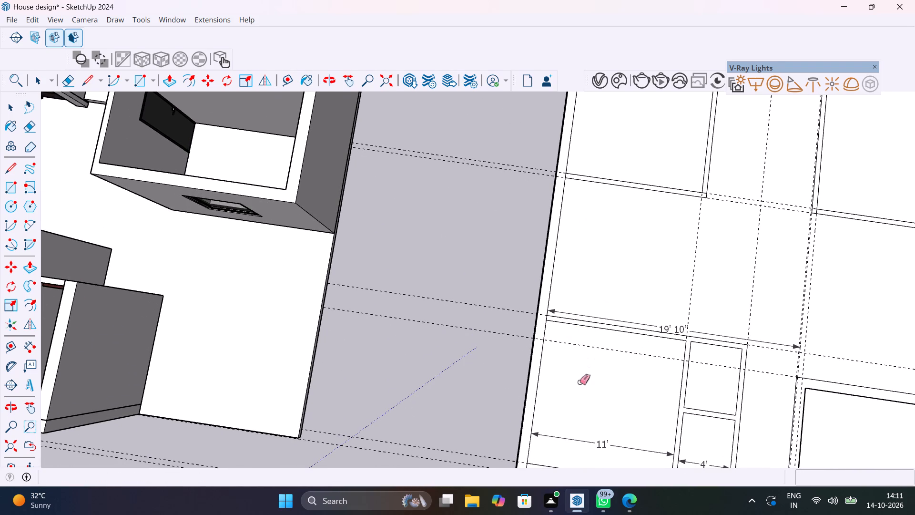
middle_click_drag(584, 435, 578, 337, "shift")
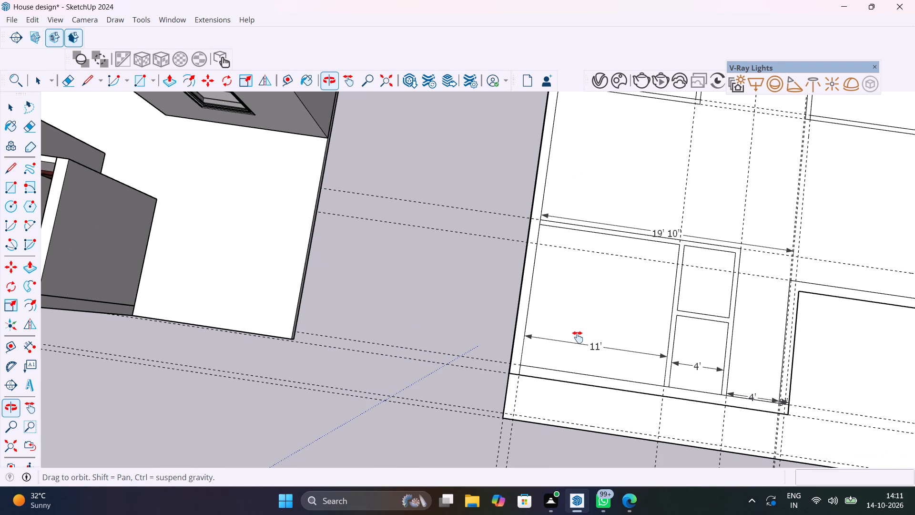
middle_click_drag(578, 337, 497, 514, "shift")
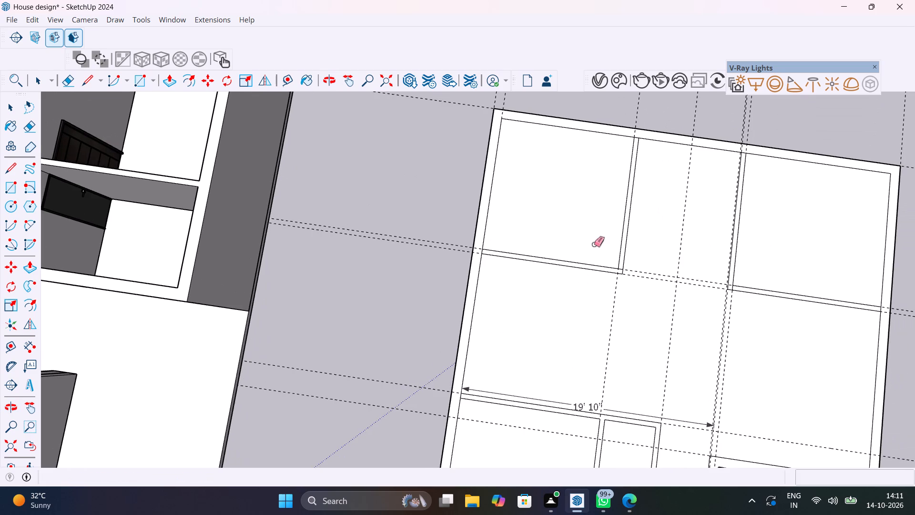
Erase the overlapping edges and guides at the inner wall corners of the two back rooms.
scroll(639, 267, "up", 17)
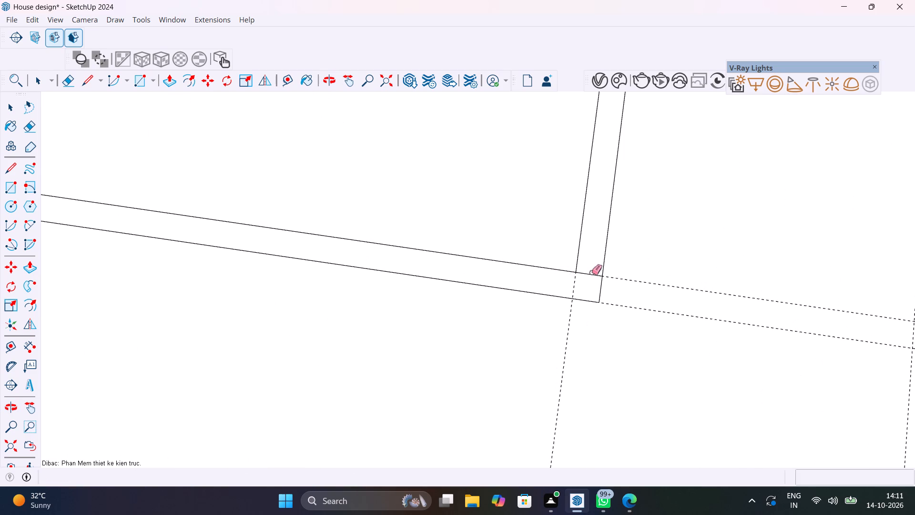
left_click(591, 274)
scroll(591, 274, "down", 6)
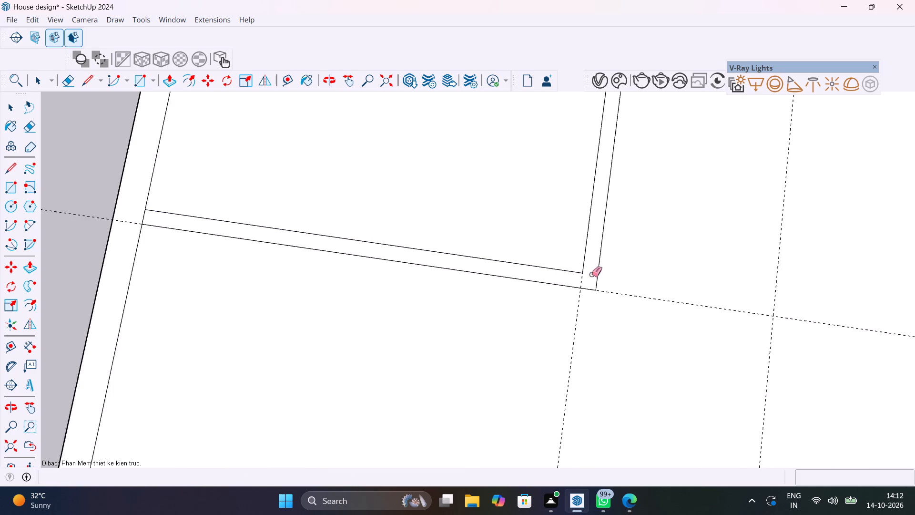
scroll(591, 274, "down", 7)
scroll(793, 307, "up", 14)
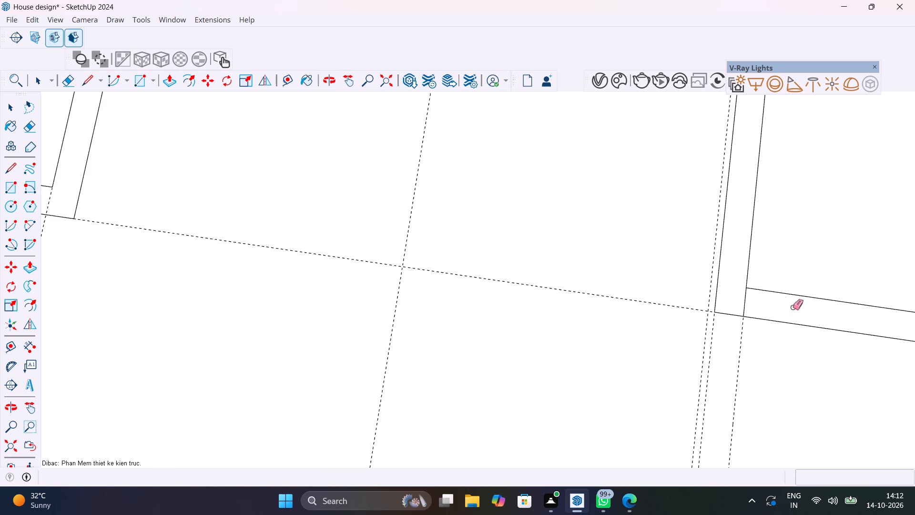
left_click(746, 307)
Examine the cleaned-up wall junctions across the floor plan for leftover overlapping edges, alongside the neighbouring 3D house model.
scroll(746, 307, "down", 12)
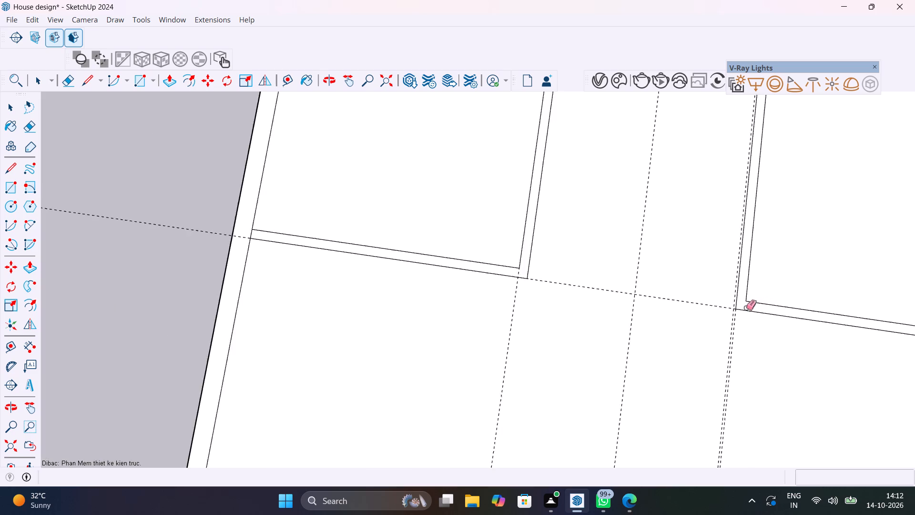
scroll(746, 308, "down", 11)
scroll(860, 331, "up", 5)
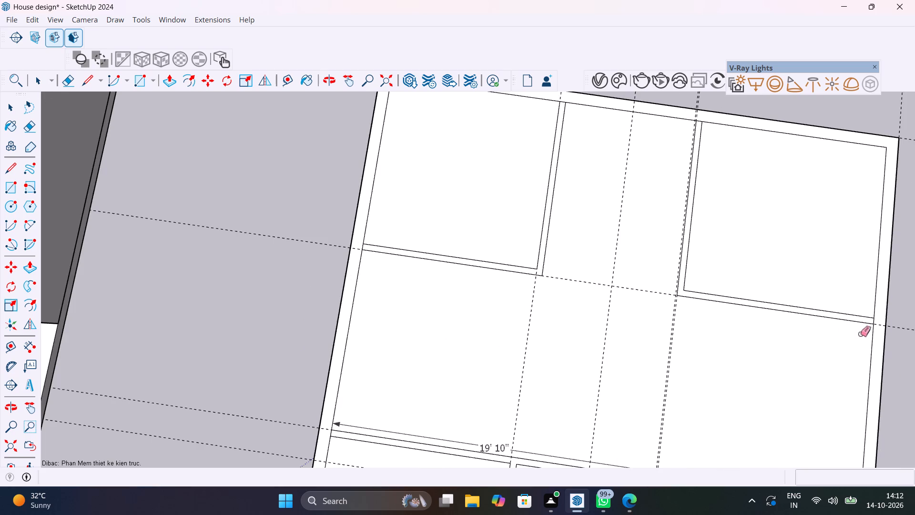
middle_click_drag(858, 339, 697, 363)
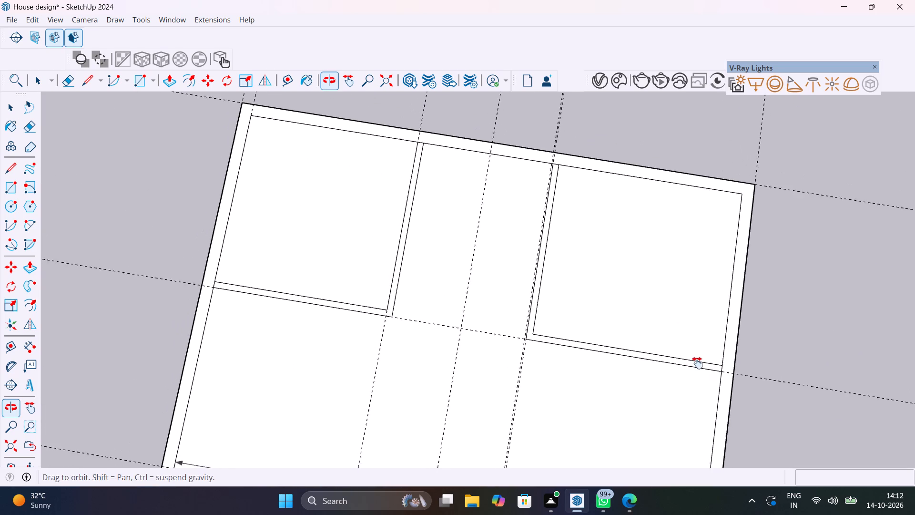
middle_click_drag(697, 363, 758, 259)
scroll(724, 321, "down", 7)
scroll(692, 376, "up", 4)
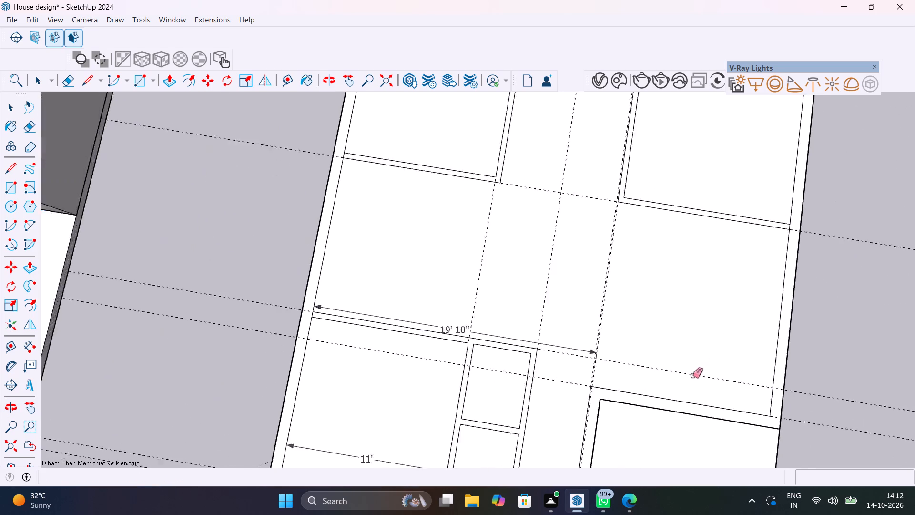
scroll(692, 375, "up", 2)
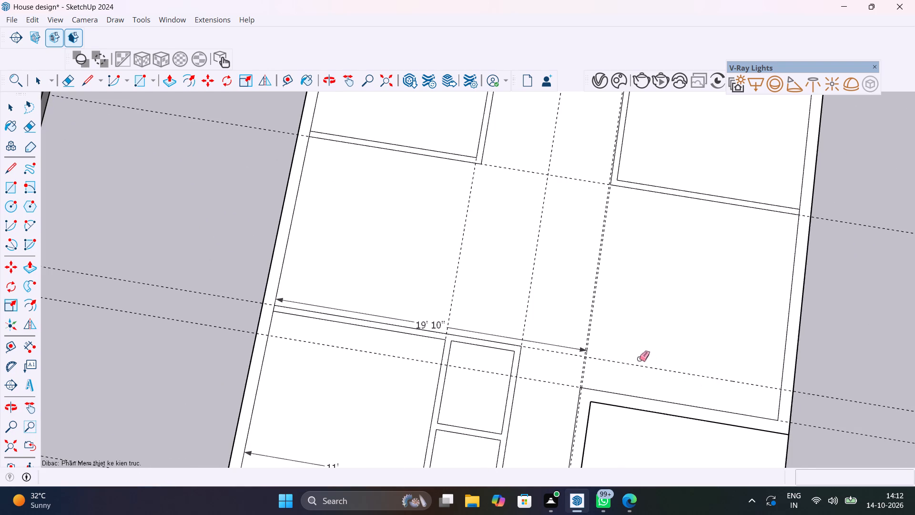
scroll(602, 385, "up", 7)
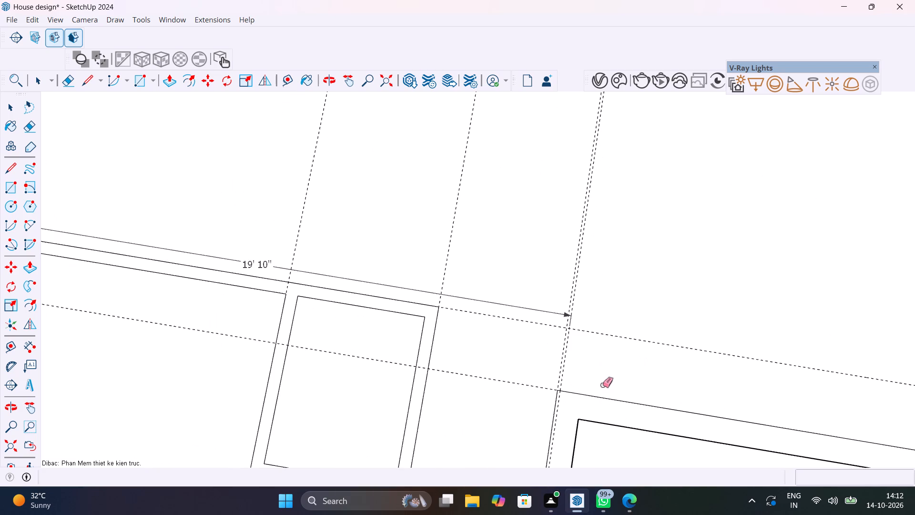
scroll(602, 385, "down", 7)
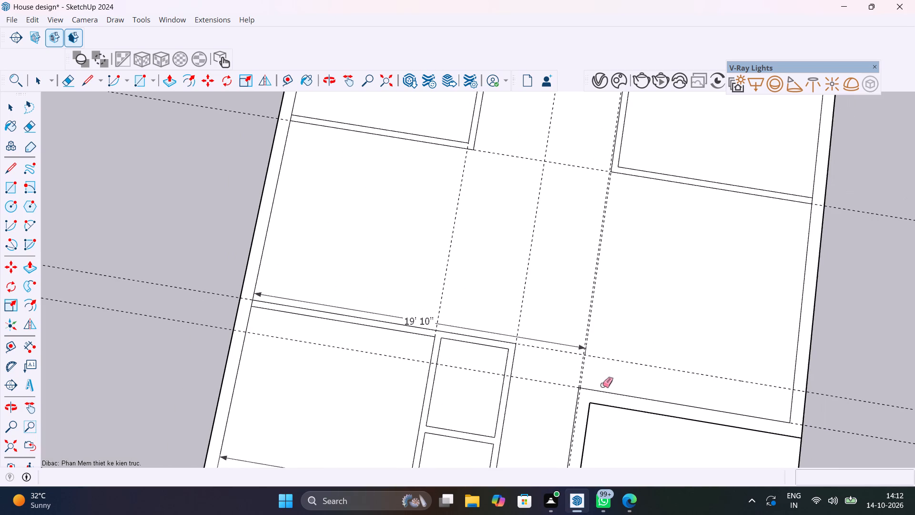
scroll(640, 179, "up", 8)
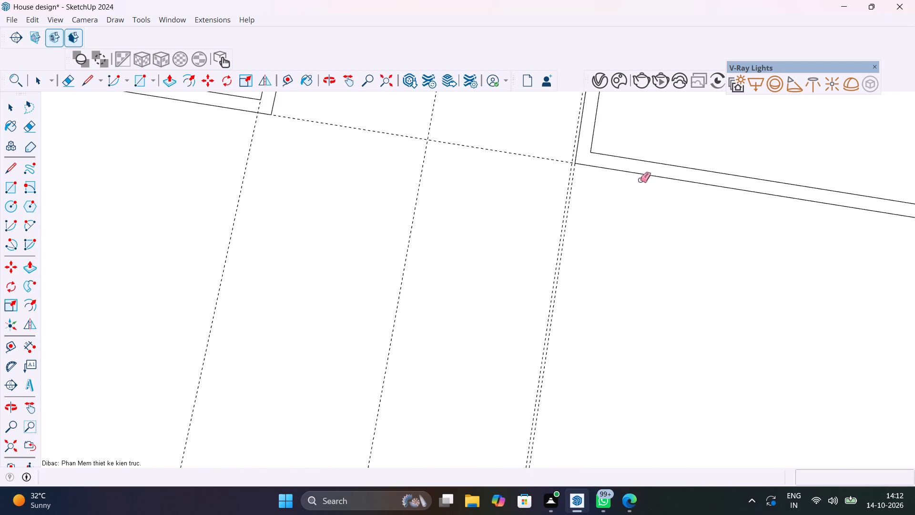
middle_click_drag(640, 179, 602, 284)
scroll(602, 284, "down", 3)
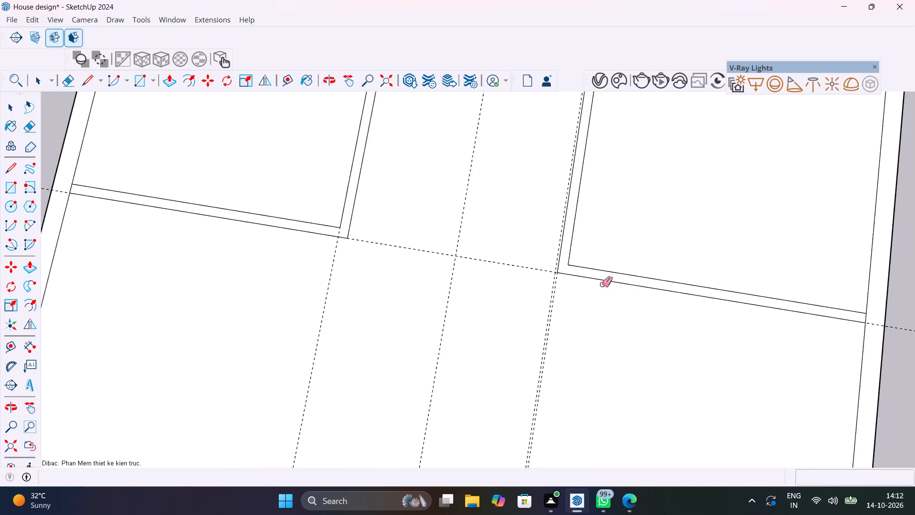
scroll(602, 284, "down", 13)
middle_click_drag(644, 350, 859, 370, "shift")
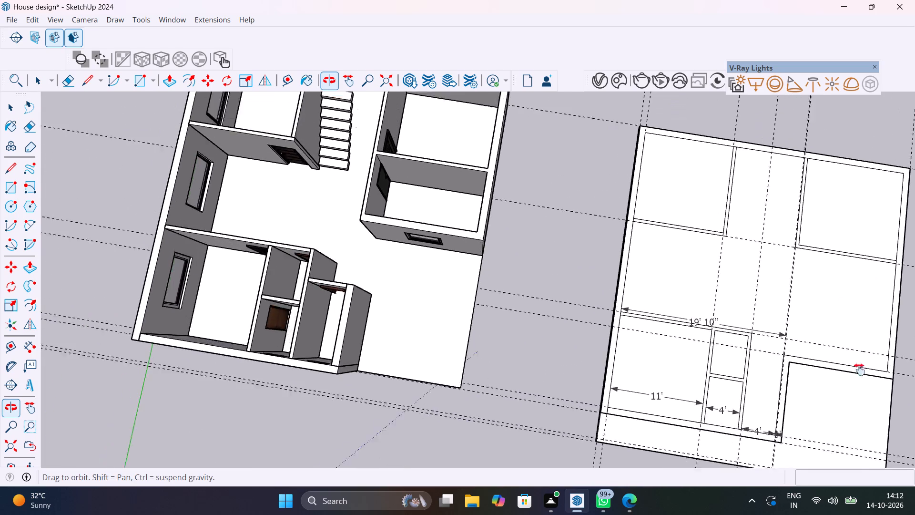
middle_click_drag(859, 370, 715, 439, "shift")
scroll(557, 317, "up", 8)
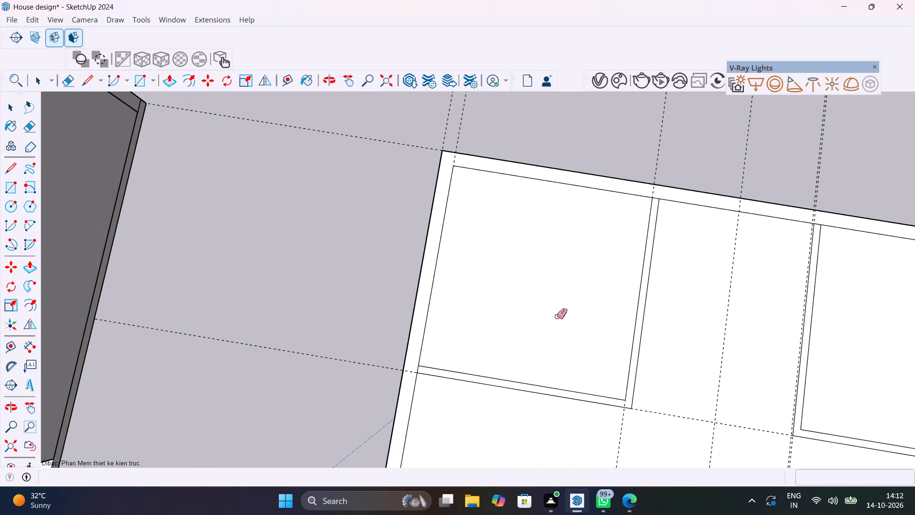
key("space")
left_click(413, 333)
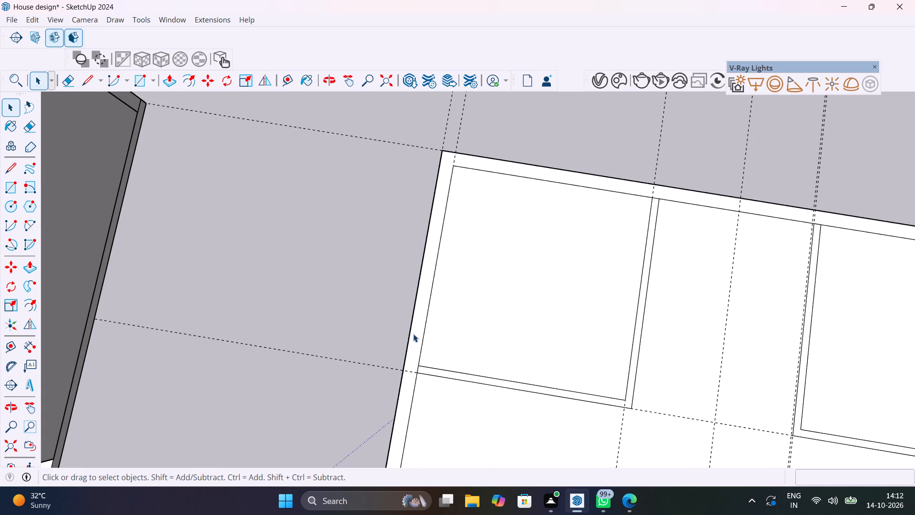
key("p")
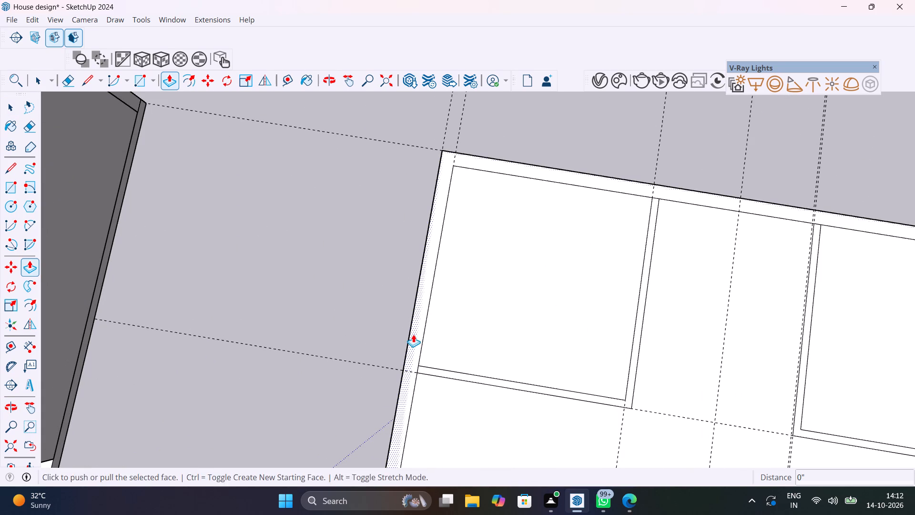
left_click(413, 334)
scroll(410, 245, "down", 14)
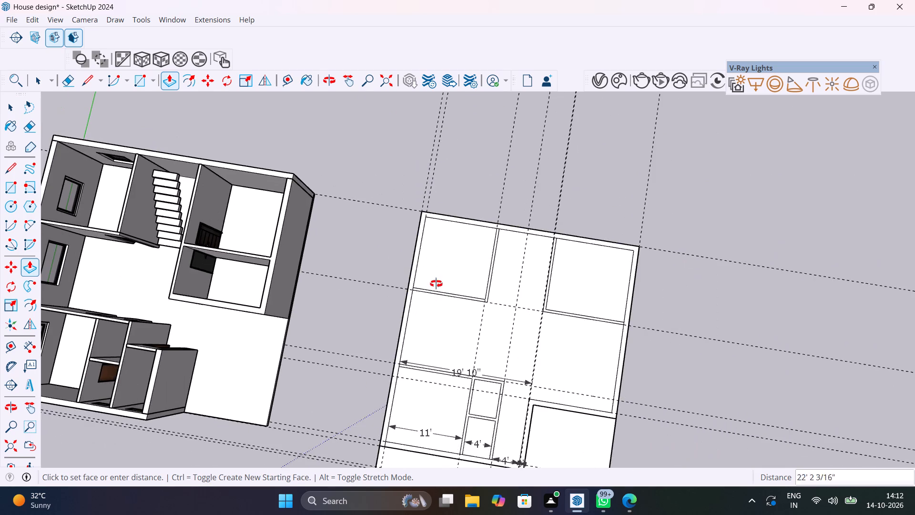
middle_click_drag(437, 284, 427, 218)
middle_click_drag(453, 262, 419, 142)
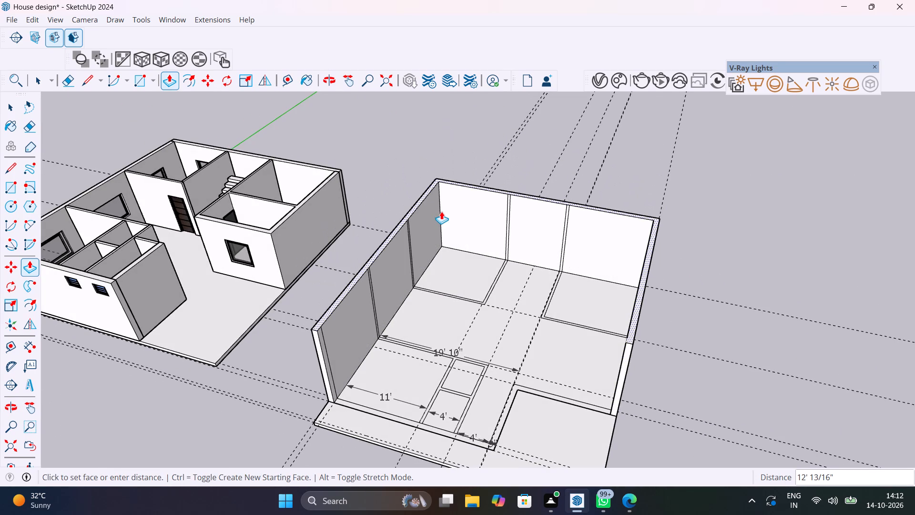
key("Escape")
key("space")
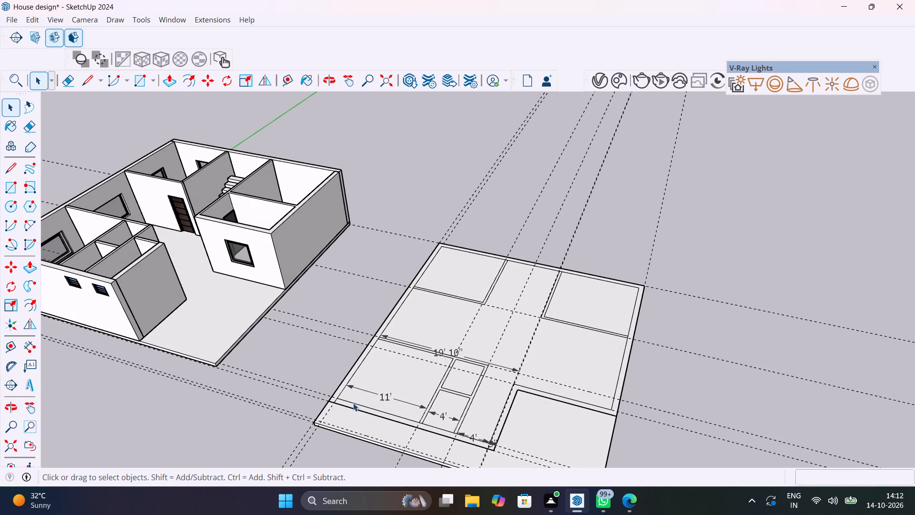
Erase the overlapping edge segments at both ends of the front wall, by the 11' room and beside the 9" dimension.
scroll(350, 402, "up", 20)
scroll(350, 402, "up", 5)
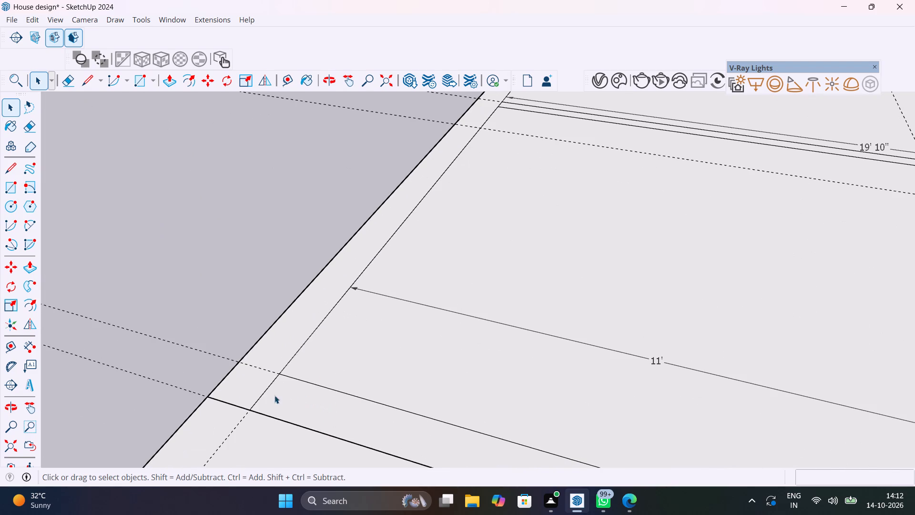
key("e")
left_click(262, 394)
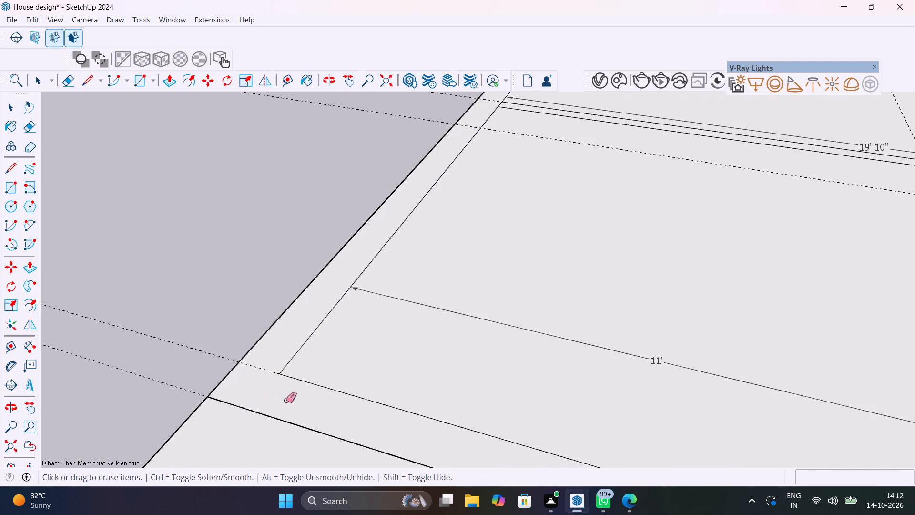
scroll(286, 400, "down", 14)
middle_click_drag(488, 451, 310, 253, "shift")
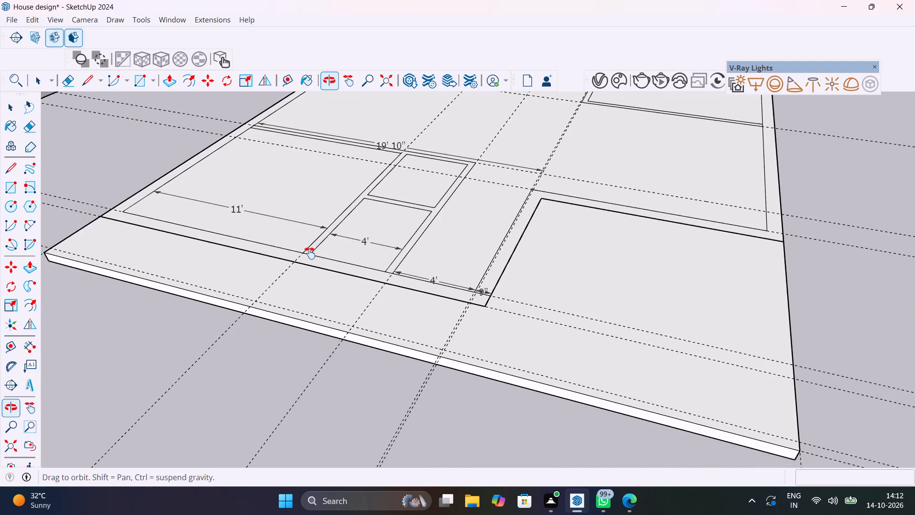
middle_click_drag(310, 253, 346, 309, "shift")
scroll(510, 370, "up", 12)
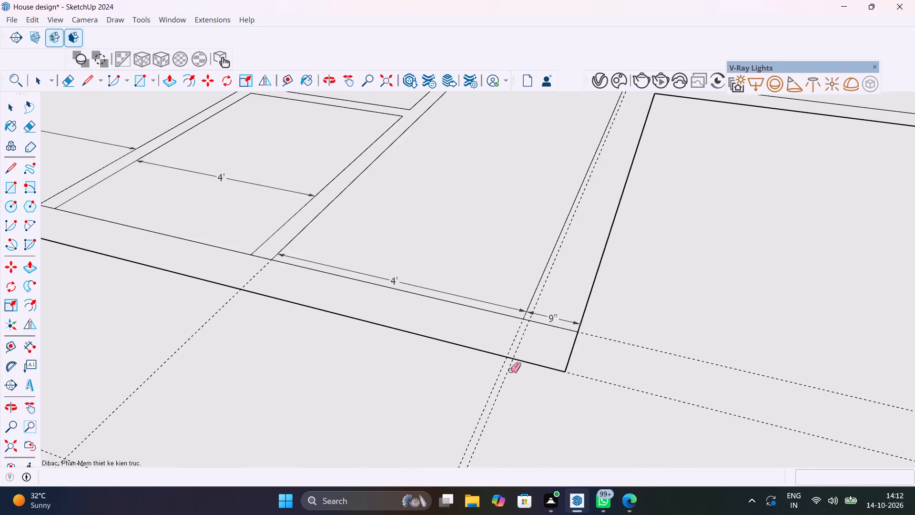
middle_click_drag(510, 368, 531, 449)
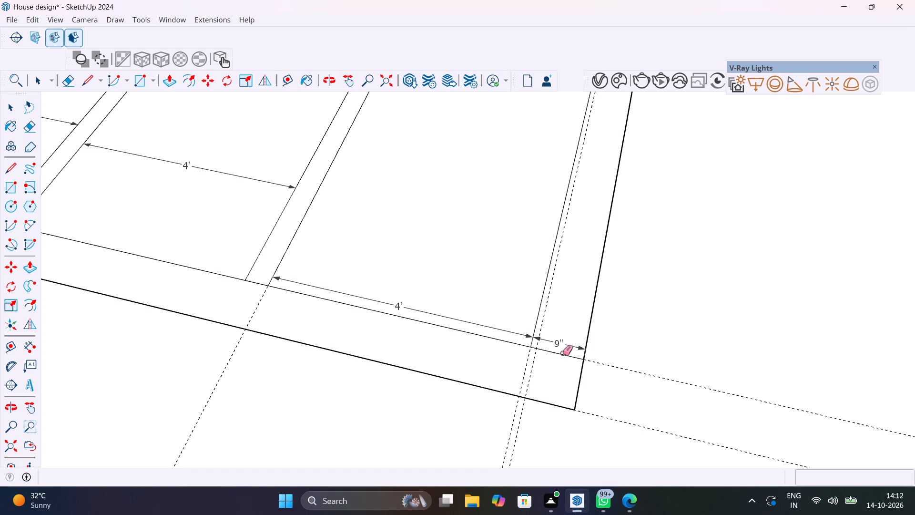
left_click(562, 353)
left_click(562, 353)
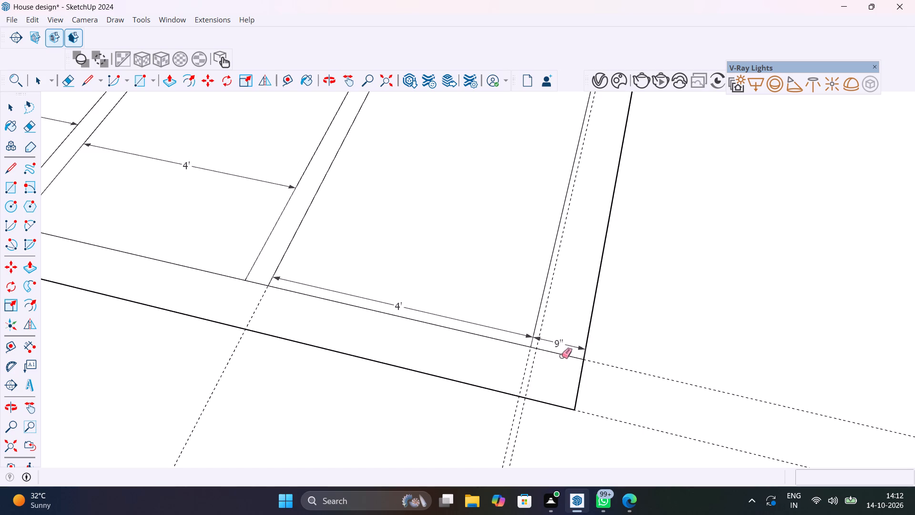
left_click(561, 356)
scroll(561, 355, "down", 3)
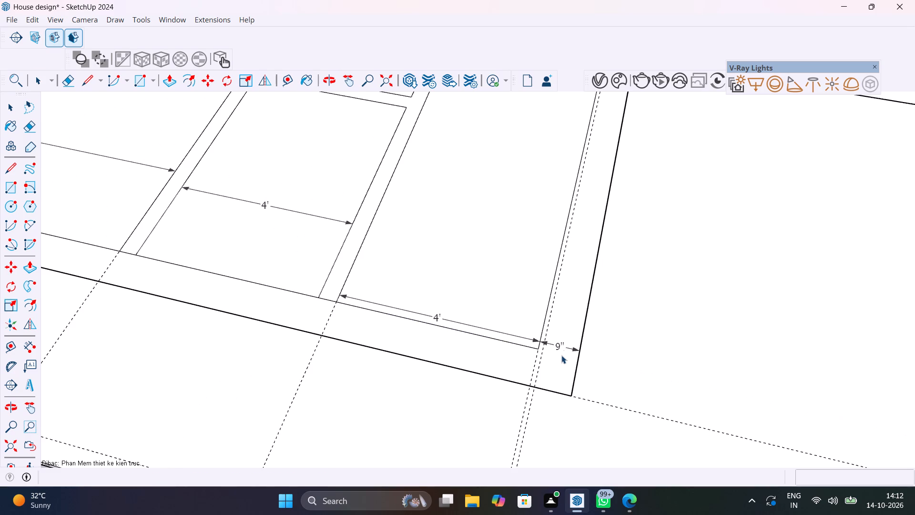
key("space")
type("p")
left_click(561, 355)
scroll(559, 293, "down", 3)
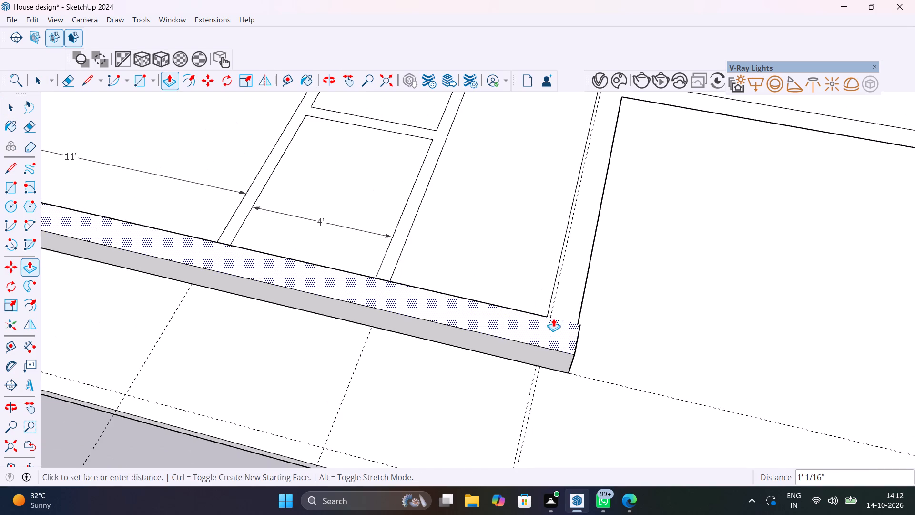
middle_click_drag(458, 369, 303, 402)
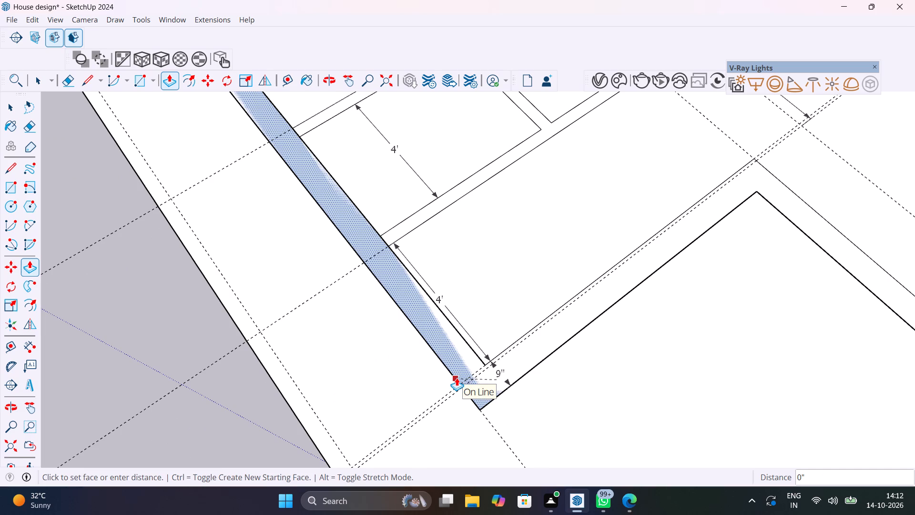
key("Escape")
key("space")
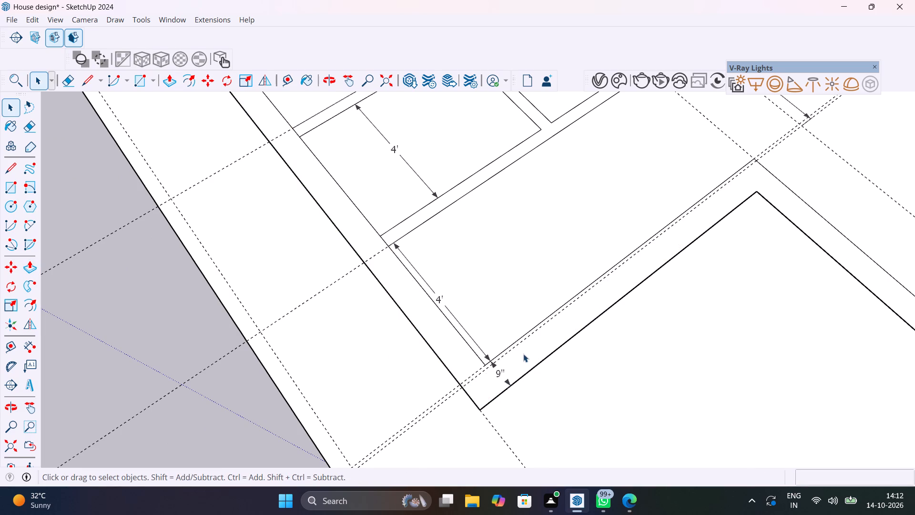
Delete the 9" dimension at the front wall's end corner.
left_click(508, 381)
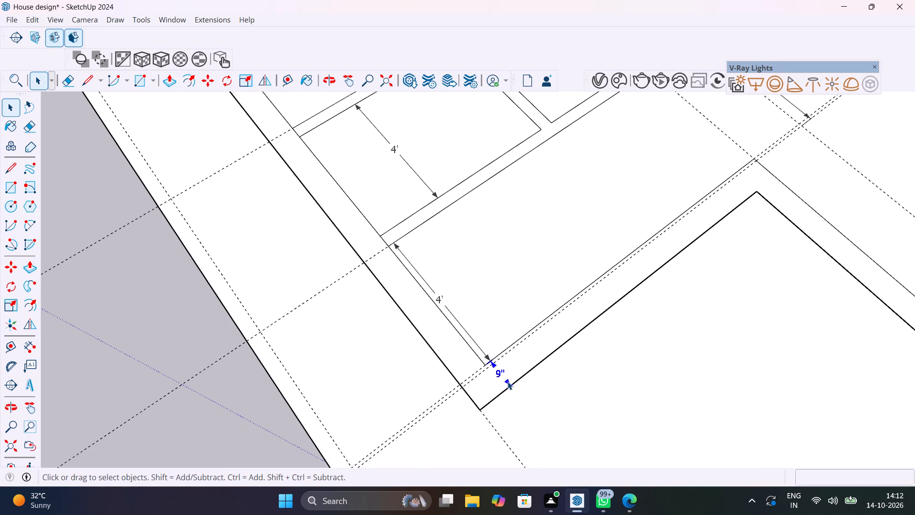
key("Delete")
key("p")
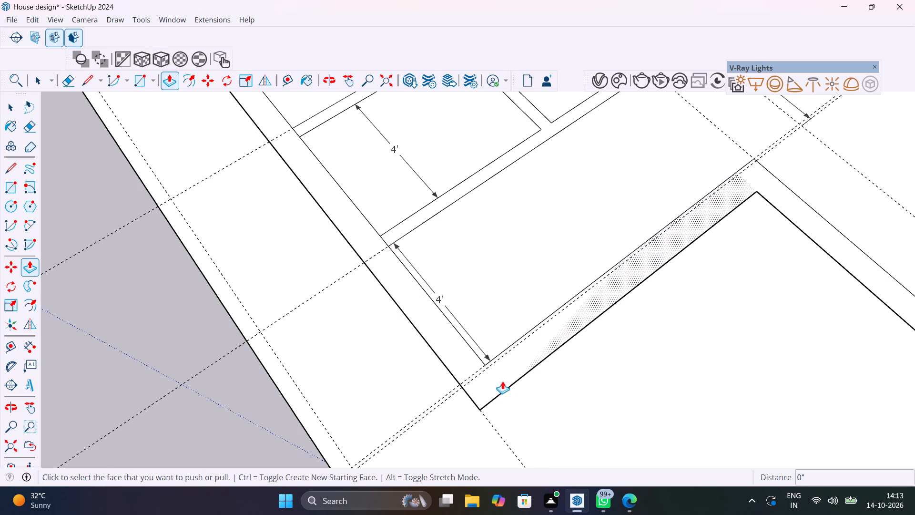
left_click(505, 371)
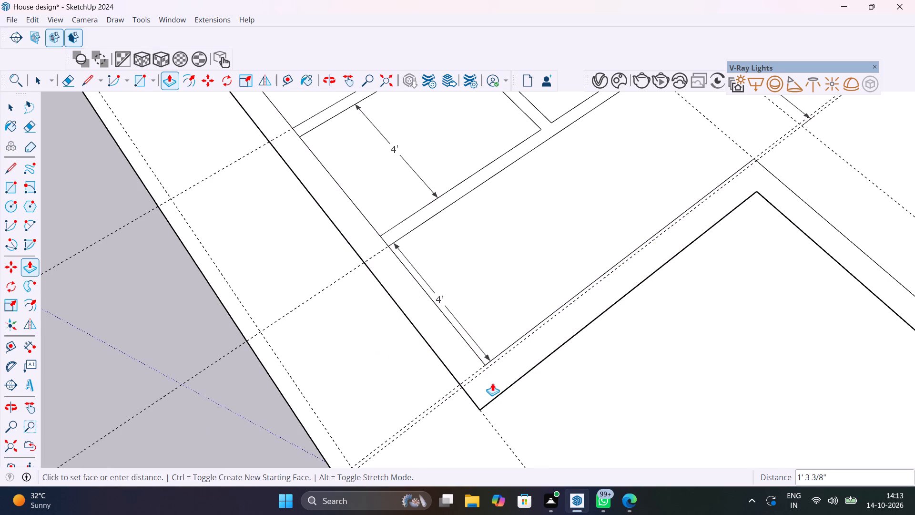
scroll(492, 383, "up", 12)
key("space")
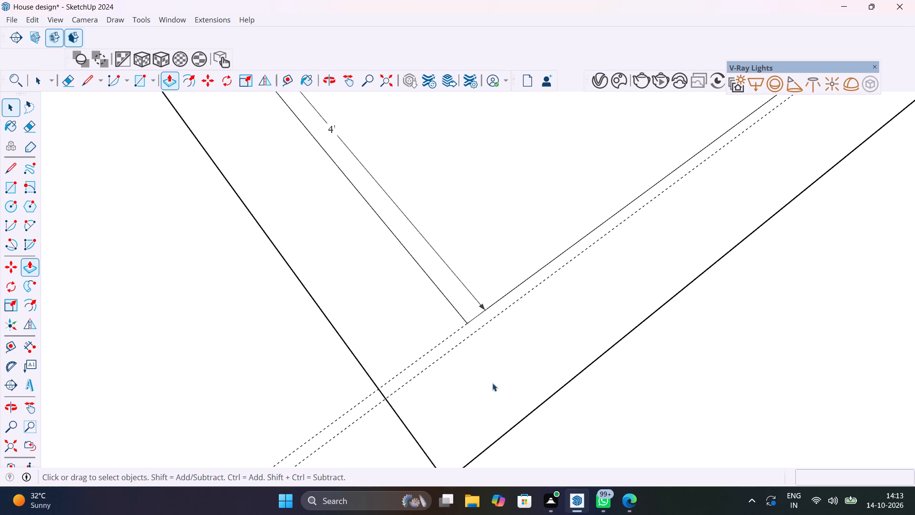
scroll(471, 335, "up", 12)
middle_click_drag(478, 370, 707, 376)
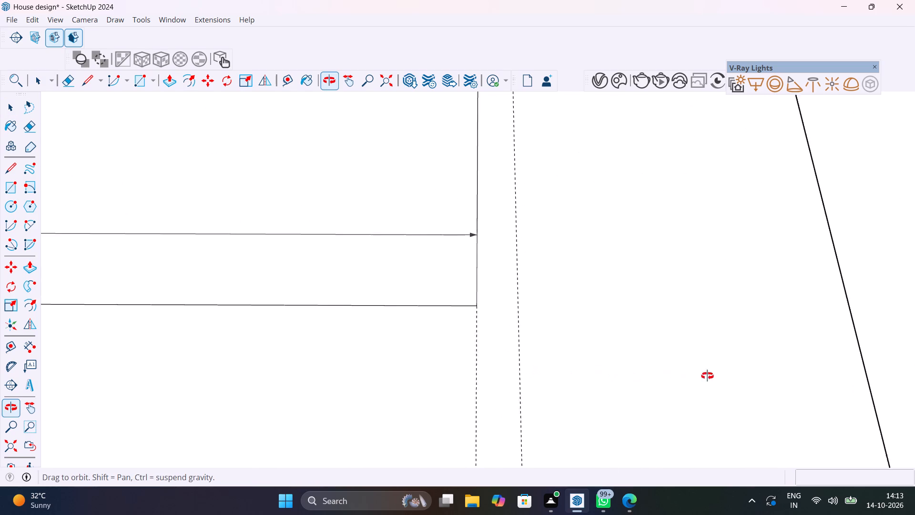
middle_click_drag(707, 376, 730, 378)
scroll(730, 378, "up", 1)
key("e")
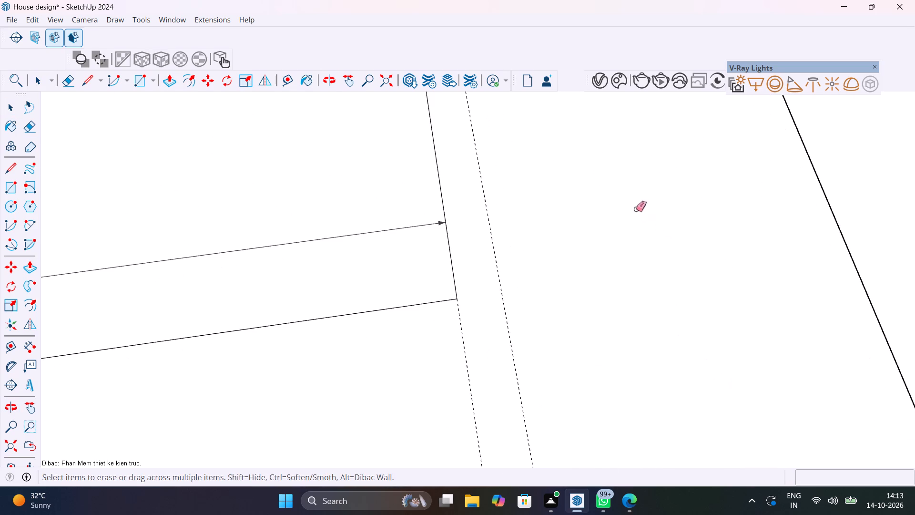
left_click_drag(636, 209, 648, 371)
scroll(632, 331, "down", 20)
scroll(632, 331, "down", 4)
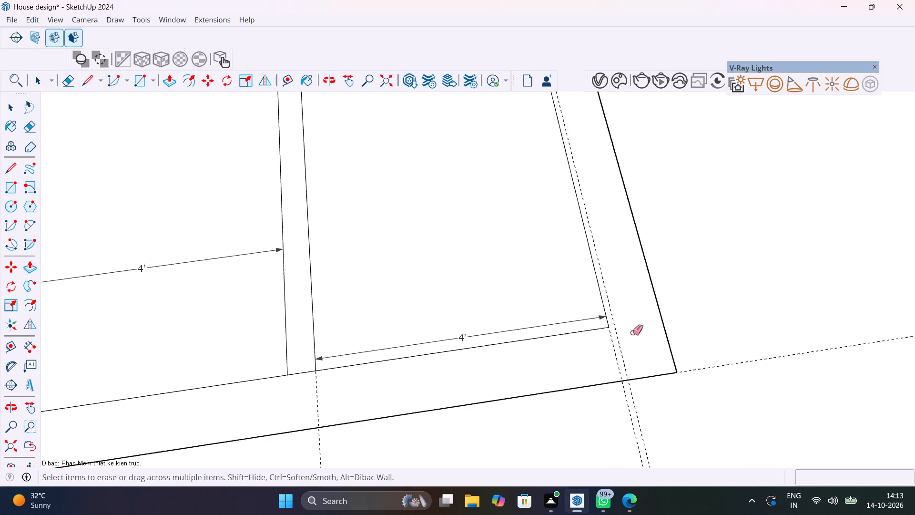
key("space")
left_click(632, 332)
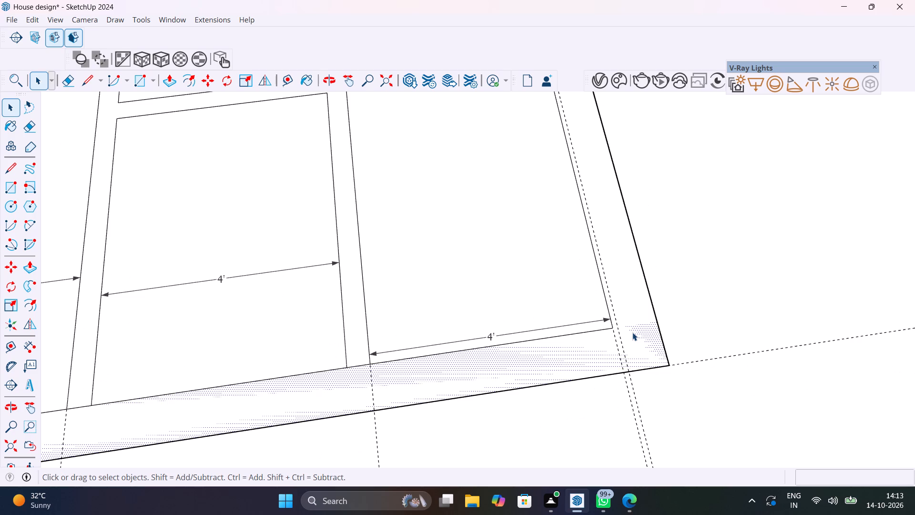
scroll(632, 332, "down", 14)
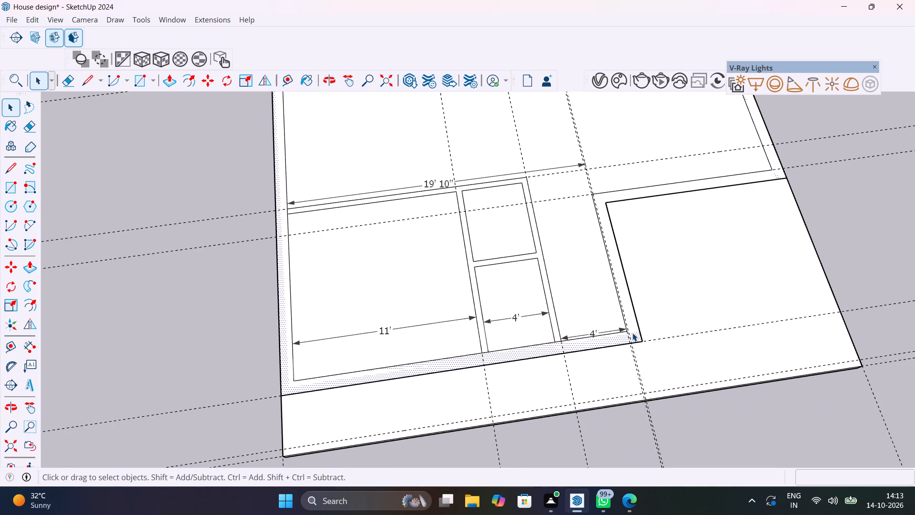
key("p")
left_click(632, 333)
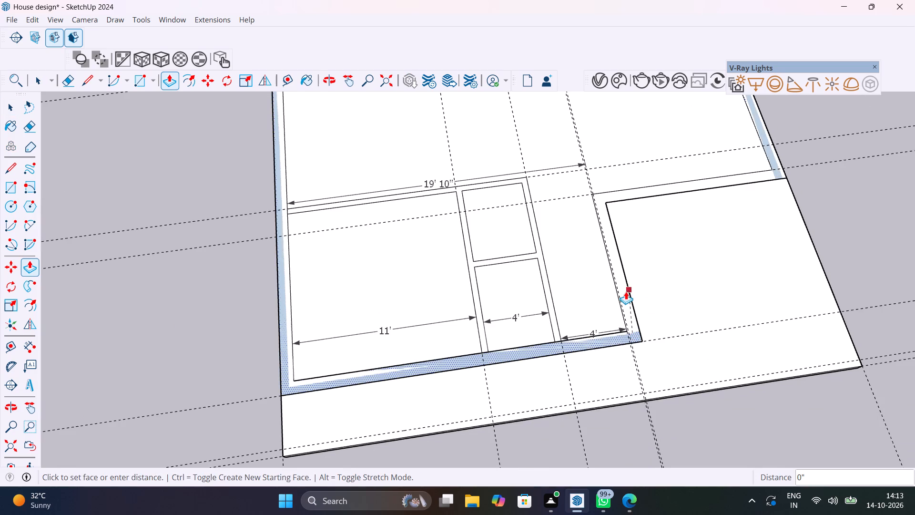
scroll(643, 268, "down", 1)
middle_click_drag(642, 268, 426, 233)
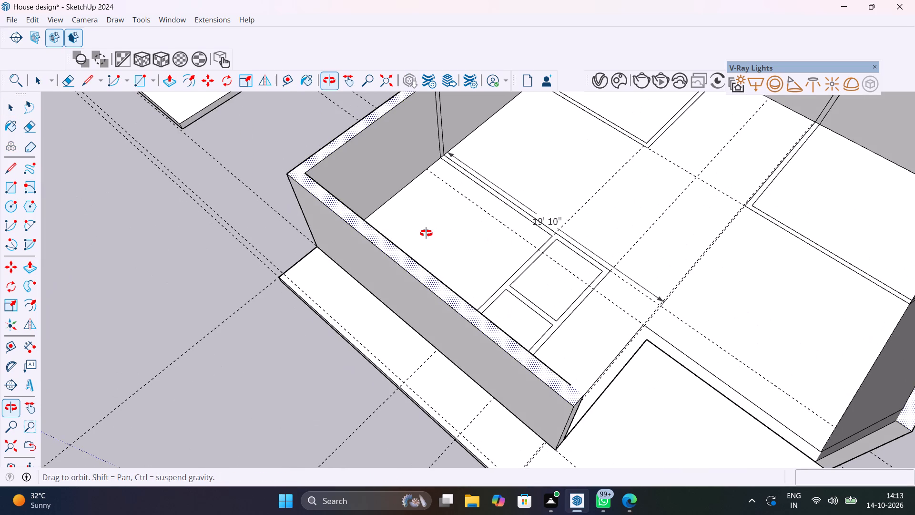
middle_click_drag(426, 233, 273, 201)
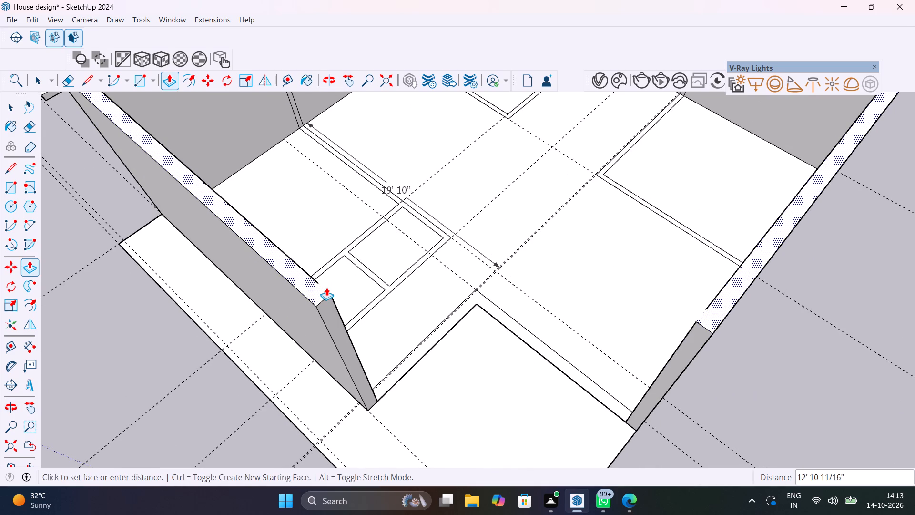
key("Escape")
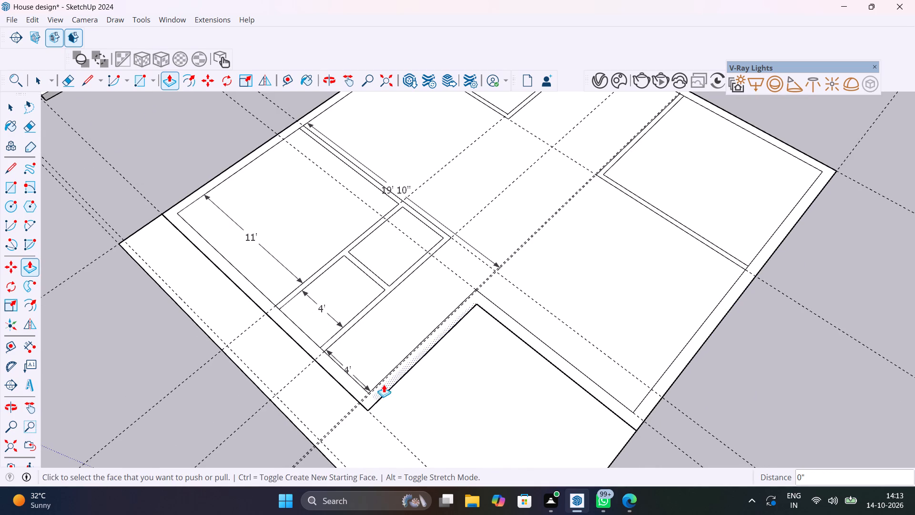
Draw a 9" by 10' 2 1/2" rectangle over the wall strip from the front wall's end corner to the recess's inner corner.
scroll(384, 386, "up", 6)
key("space")
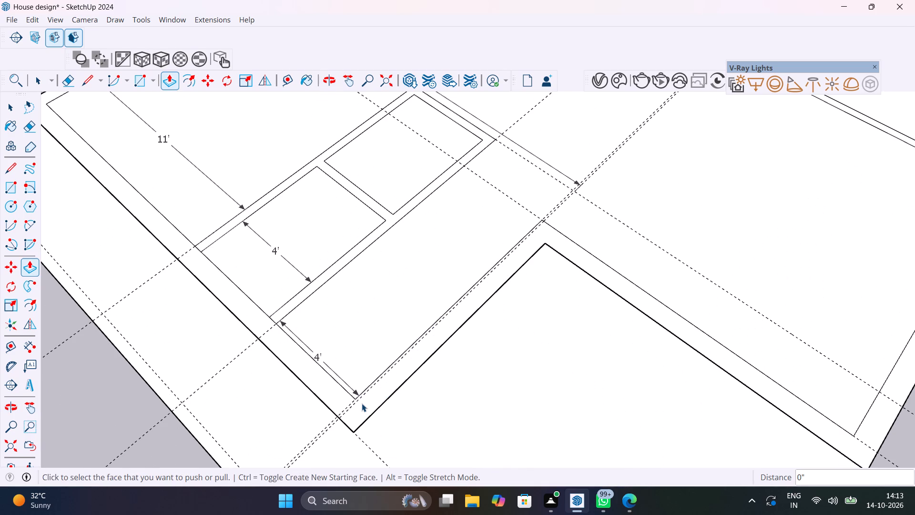
key("r")
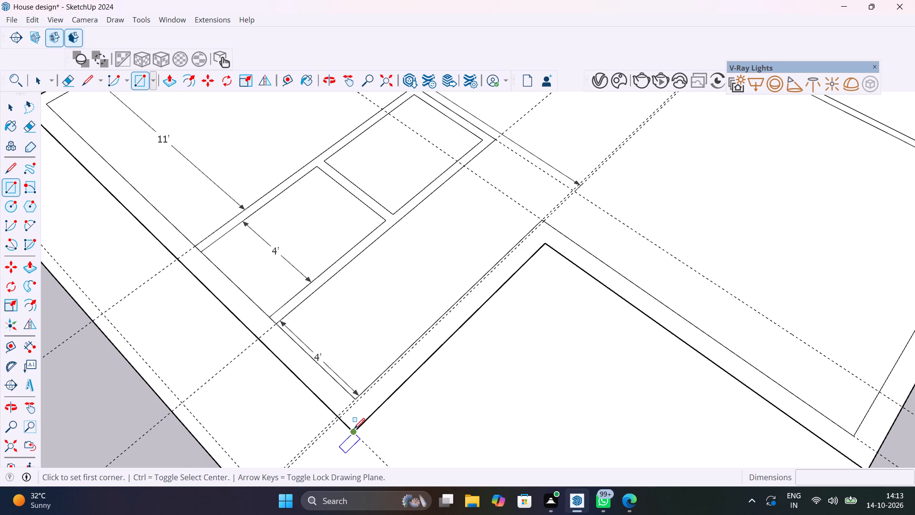
left_click(354, 429)
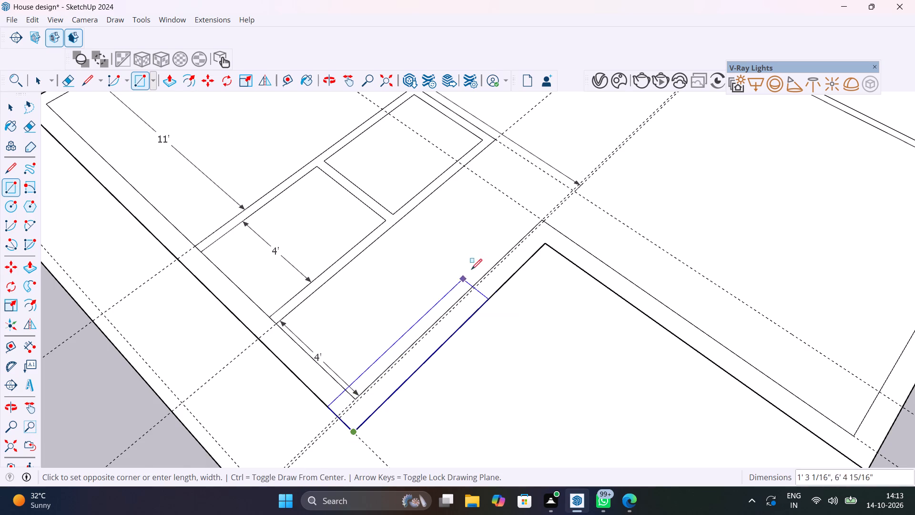
left_click(541, 221)
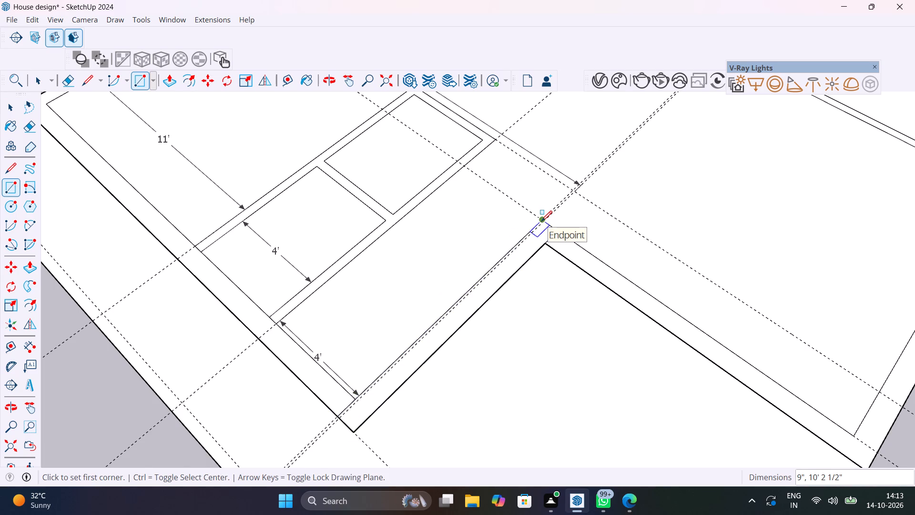
key("r")
Erase the short edge crossing the wall at the recess's inner corner.
key("e")
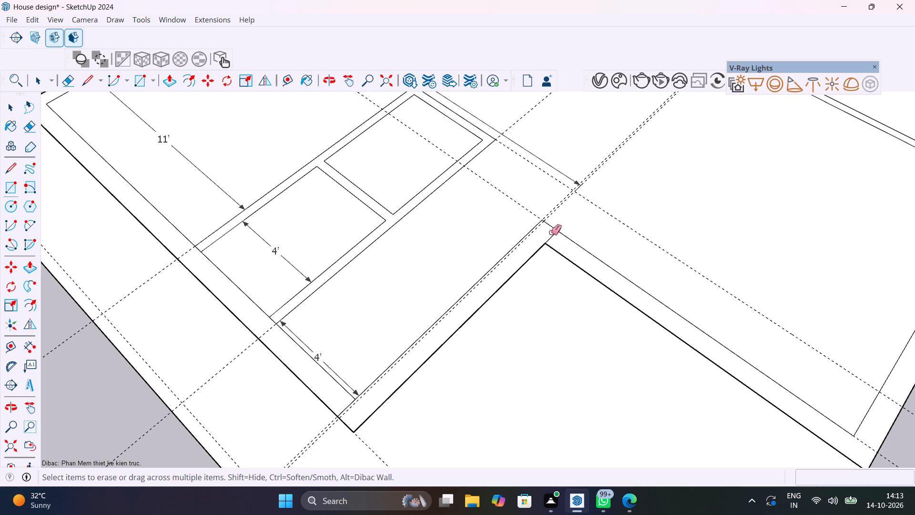
left_click(553, 235)
Erase the duplicate guide line running alongside the recess wall.
left_click(348, 404)
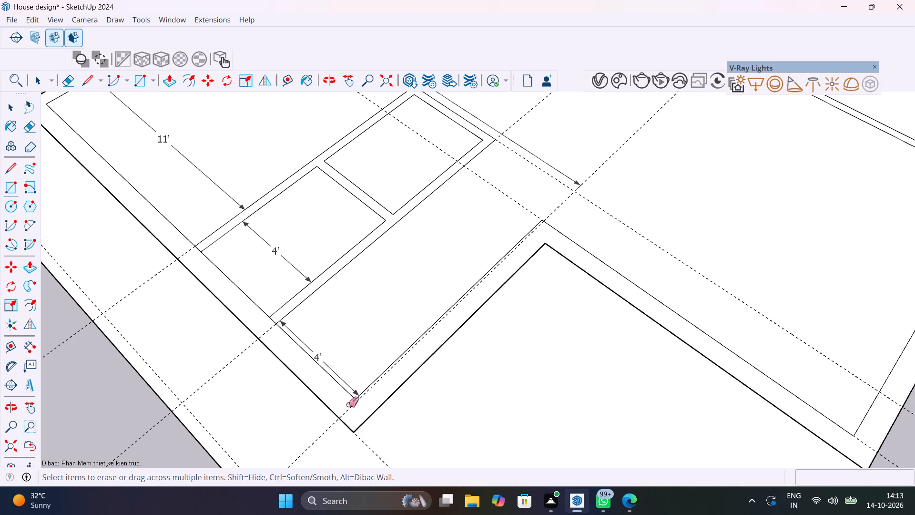
Extrude the main outer wall strip around the house upward by 10'.
key("p")
left_click(354, 407)
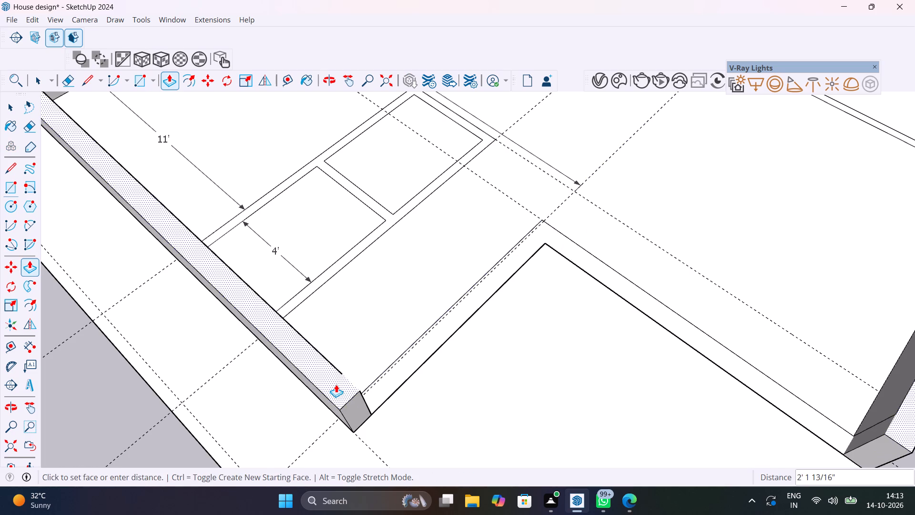
middle_click_drag(336, 383, 144, 383)
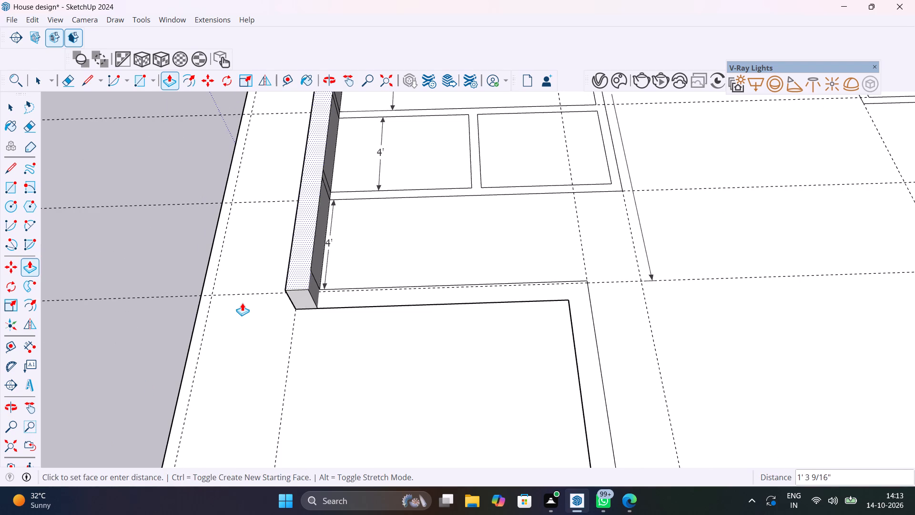
scroll(242, 287, "down", 12)
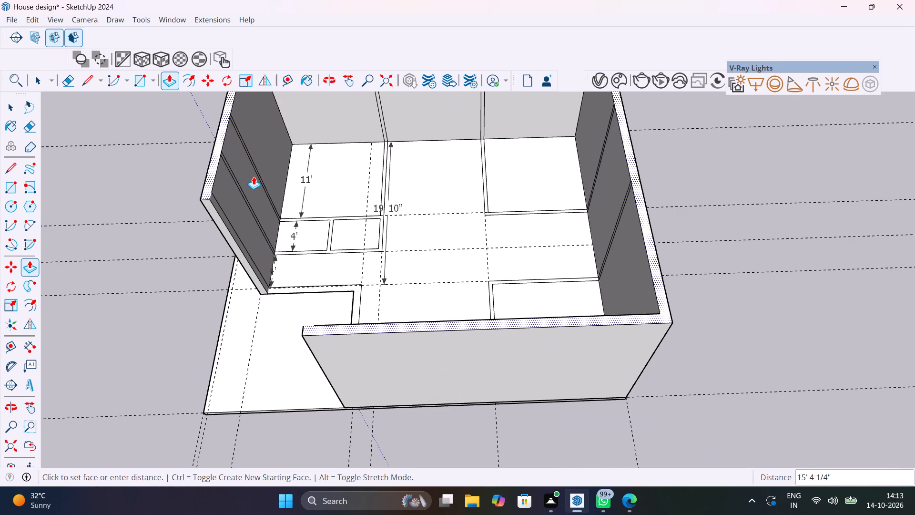
scroll(313, 248, "down", 1)
middle_click_drag(313, 248, 566, 226)
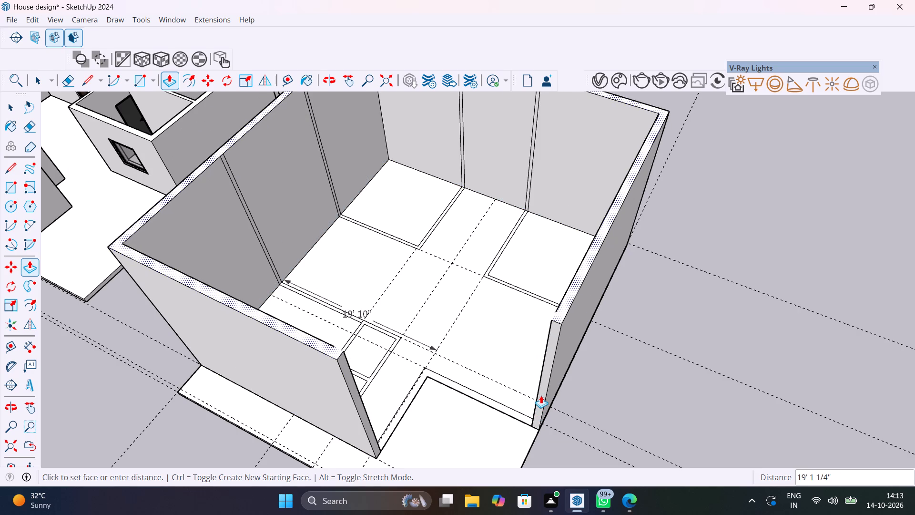
type("10'")
key("Return")
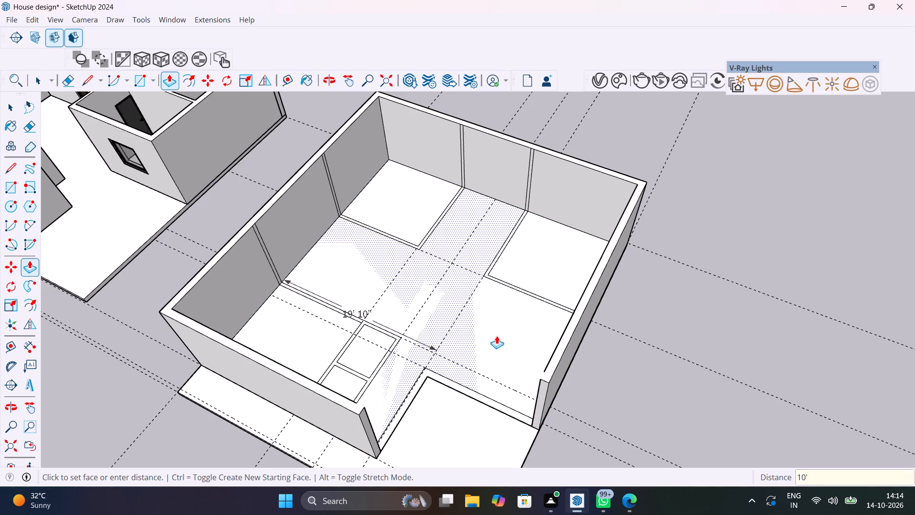
key("space")
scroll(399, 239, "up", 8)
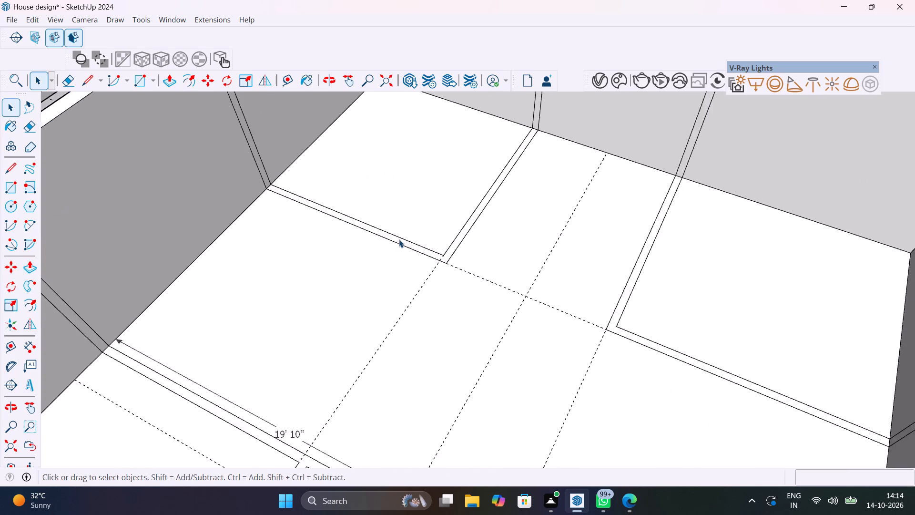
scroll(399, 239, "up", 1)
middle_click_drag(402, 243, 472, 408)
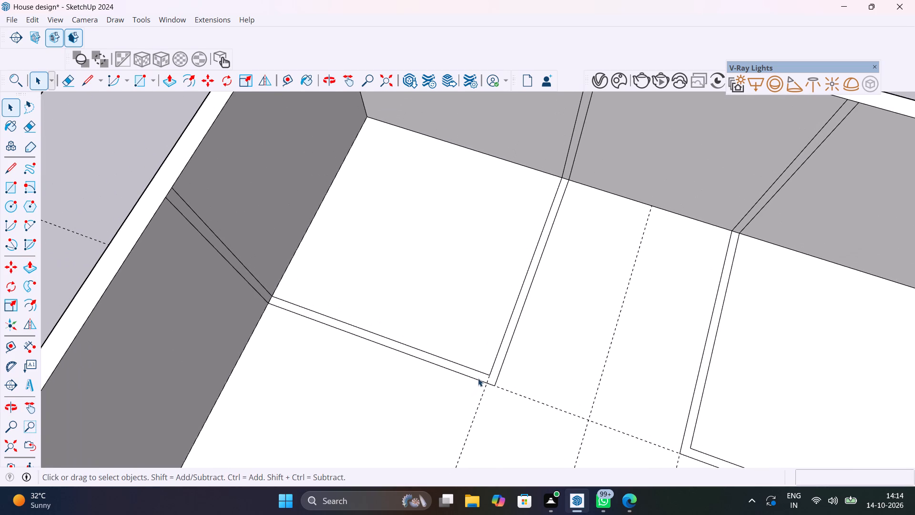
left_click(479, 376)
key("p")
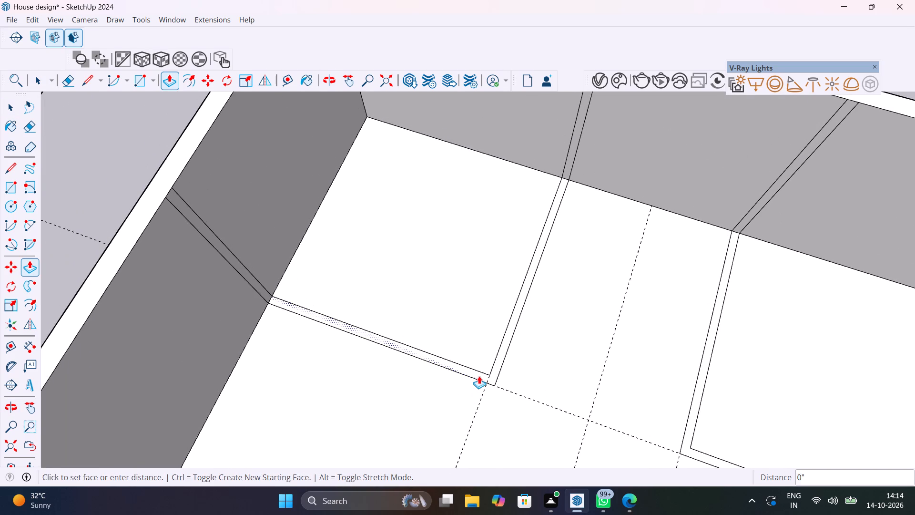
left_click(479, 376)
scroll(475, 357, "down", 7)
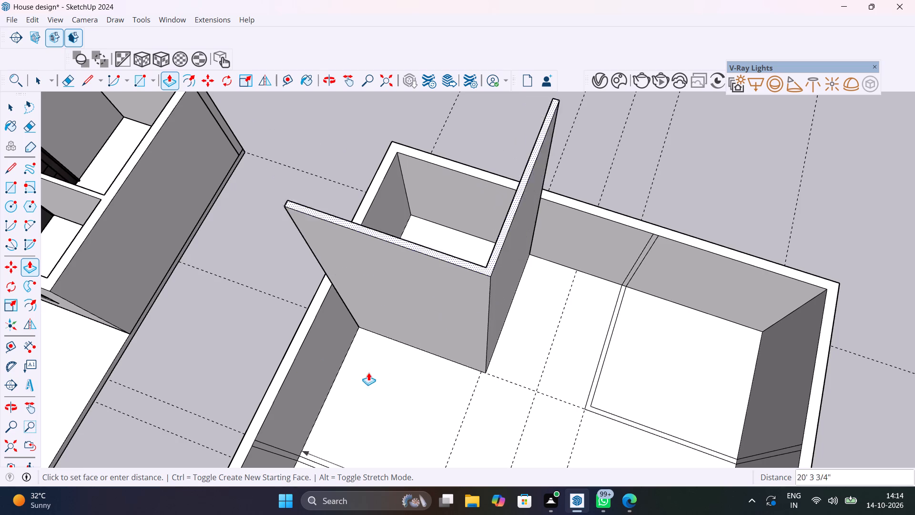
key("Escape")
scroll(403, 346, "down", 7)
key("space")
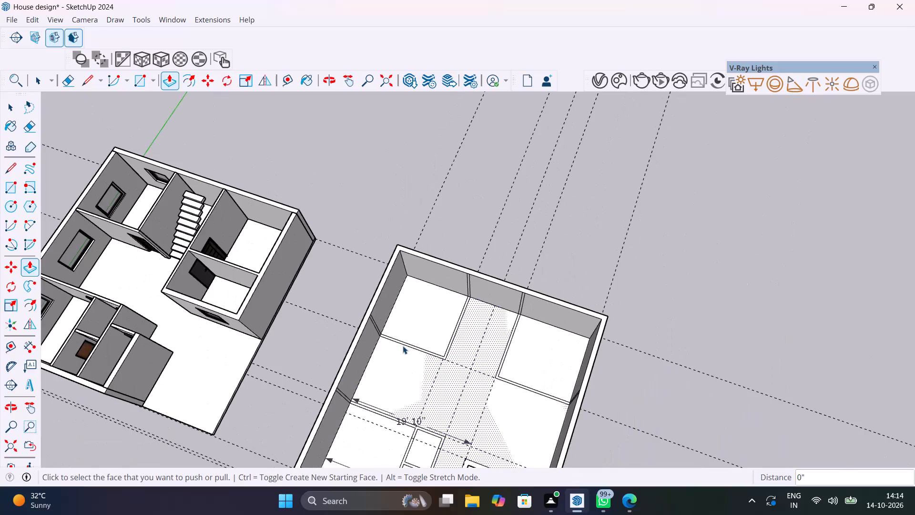
Extrude the recess wall strip beside the 4' room up 10', level with the outer wall's top.
scroll(412, 382, "down", 1)
middle_click_drag(412, 382, 313, 193, "shift")
scroll(370, 294, "up", 10)
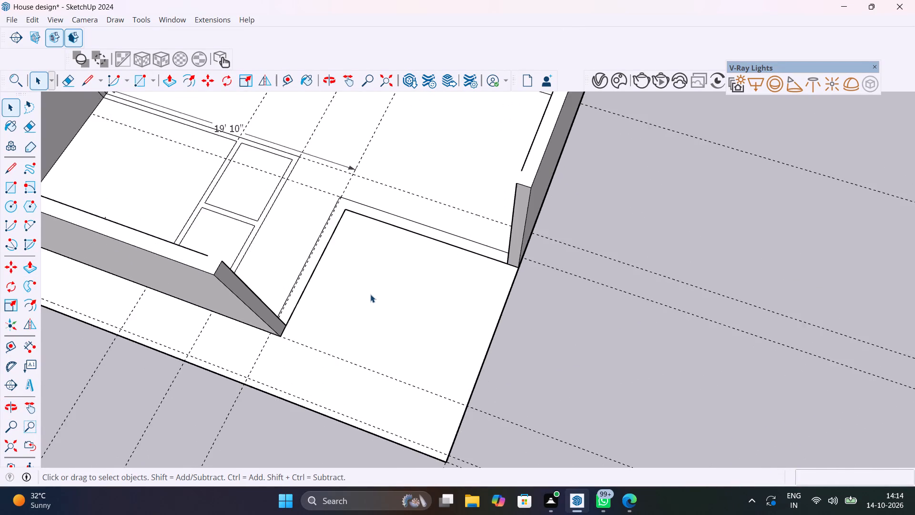
left_click(292, 284)
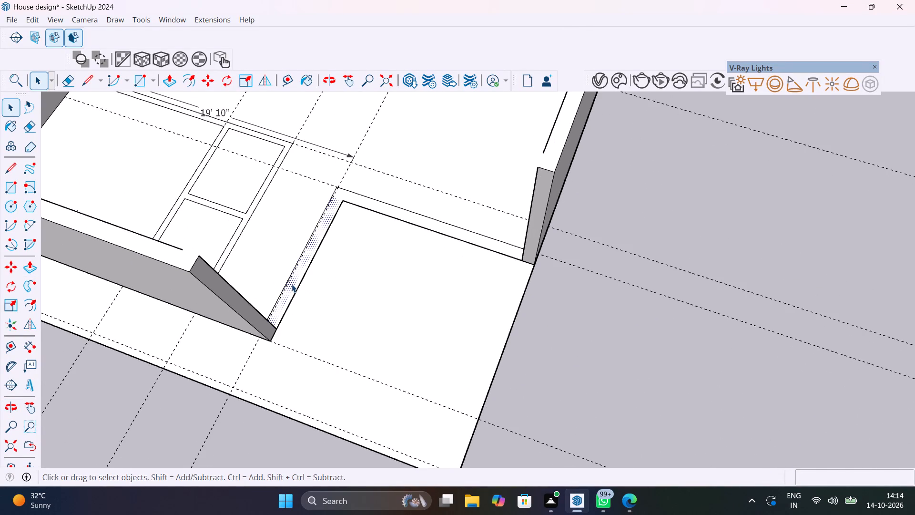
key("p")
left_click(292, 284)
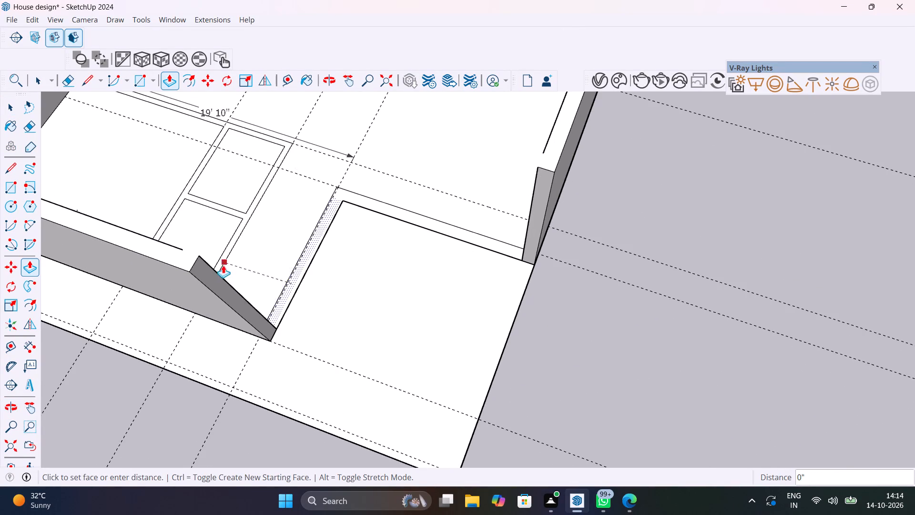
left_click(196, 261)
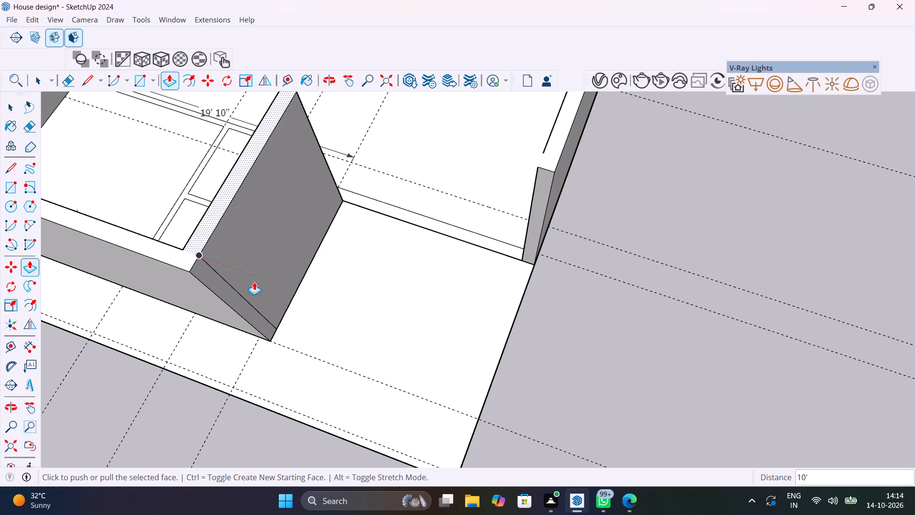
Extrude the remaining recess wall strip up 10' to meet the tops of the adjoining walls.
middle_click(254, 282)
middle_click_drag(481, 296, 222, 331)
scroll(343, 297, "down", 1)
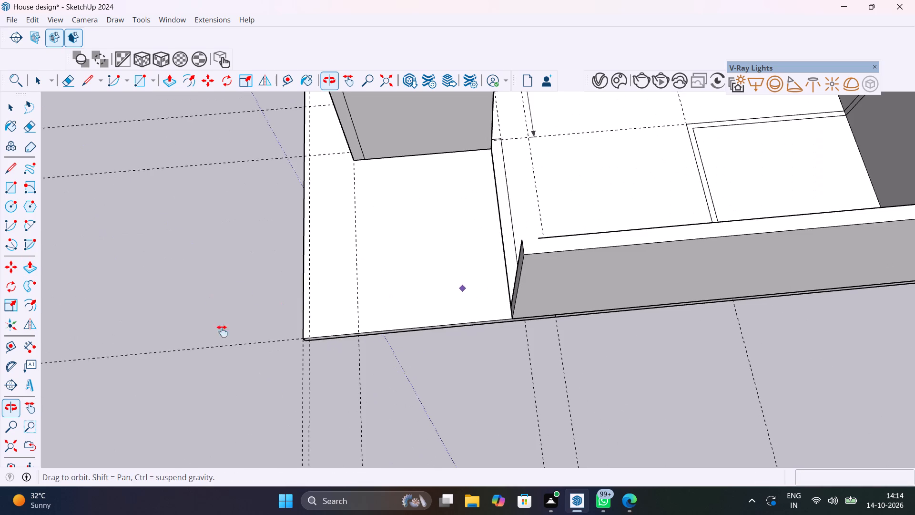
middle_click_drag(222, 331, 0, 364)
middle_click_drag(587, 283, 272, 268)
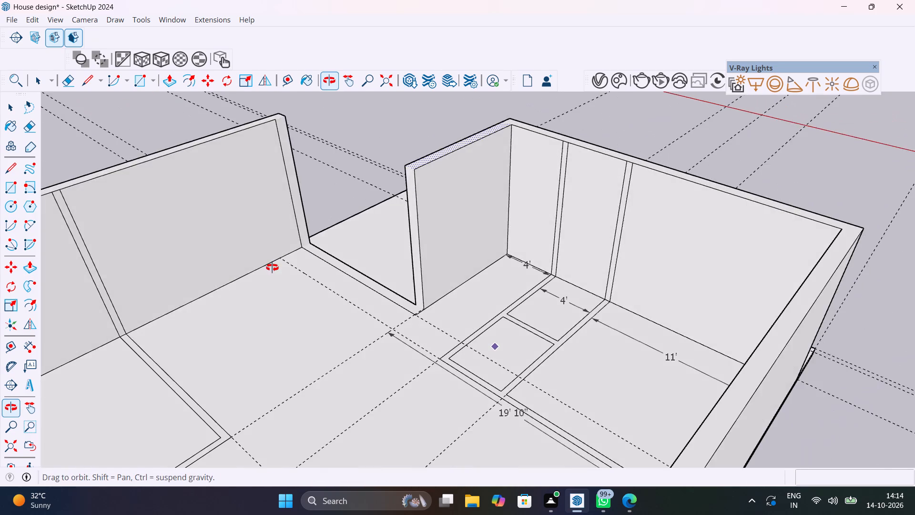
middle_click_drag(272, 268, 329, 382)
scroll(329, 382, "up", 1)
key("space")
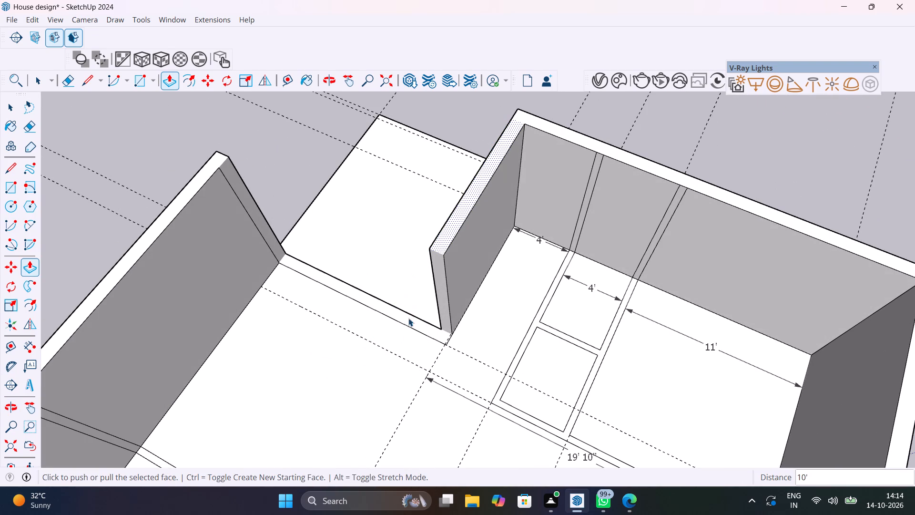
left_click(401, 316)
key("p")
left_click(401, 315)
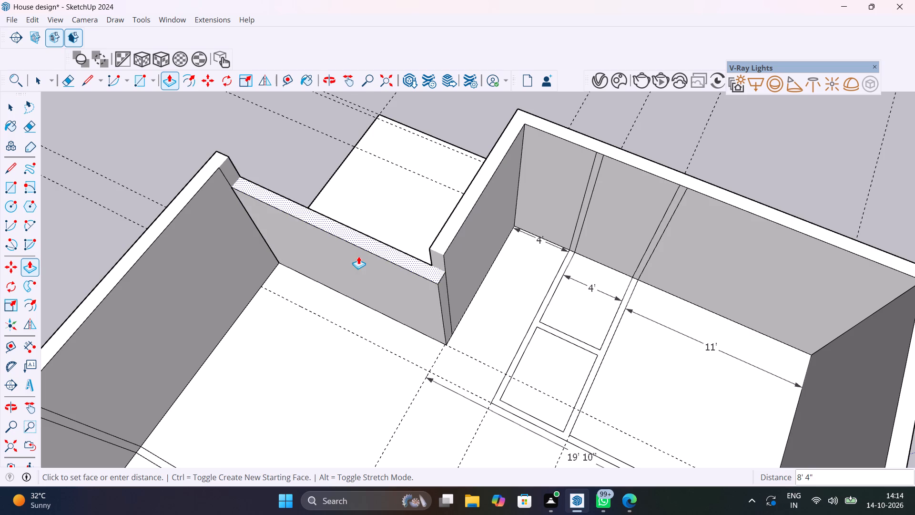
left_click(155, 233)
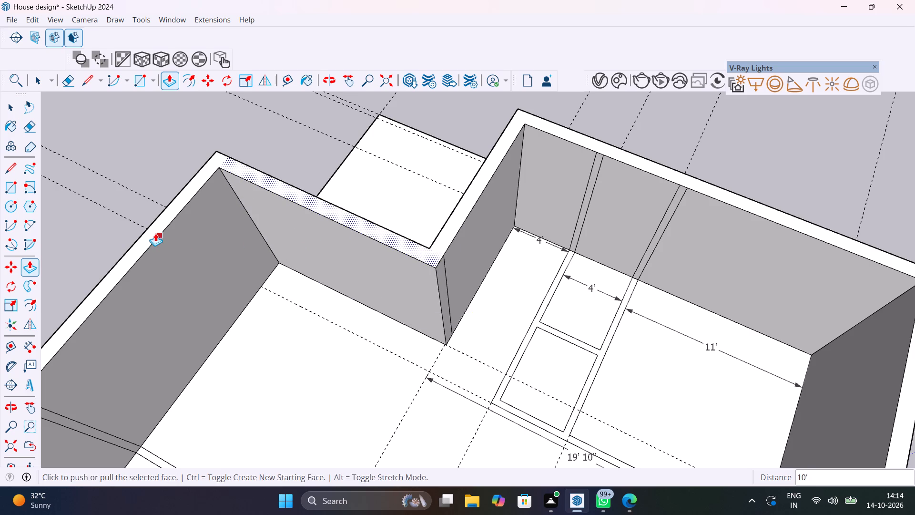
key("space")
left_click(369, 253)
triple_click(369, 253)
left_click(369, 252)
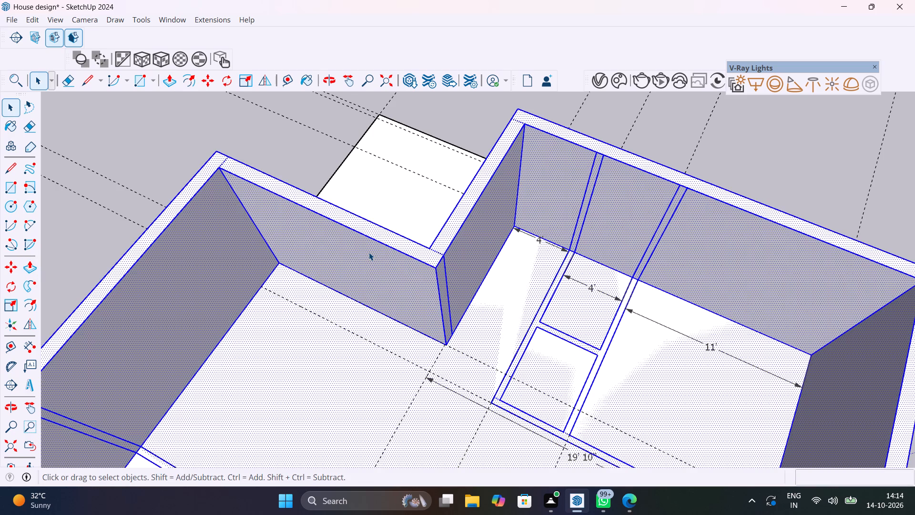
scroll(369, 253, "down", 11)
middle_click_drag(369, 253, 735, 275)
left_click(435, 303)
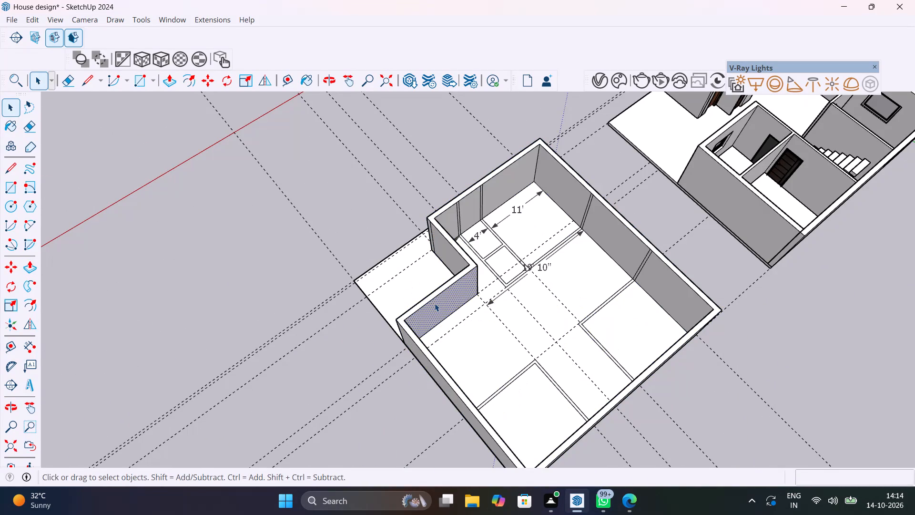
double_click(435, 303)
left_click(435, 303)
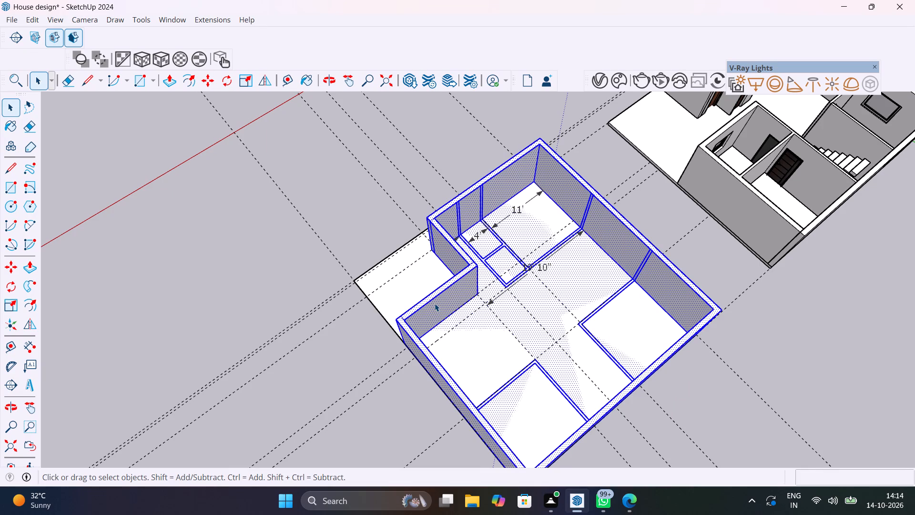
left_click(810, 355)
Select all geometry connected to the outer walls, and remove the partition outlines of the two corner rooms from the selection.
double_click(668, 364)
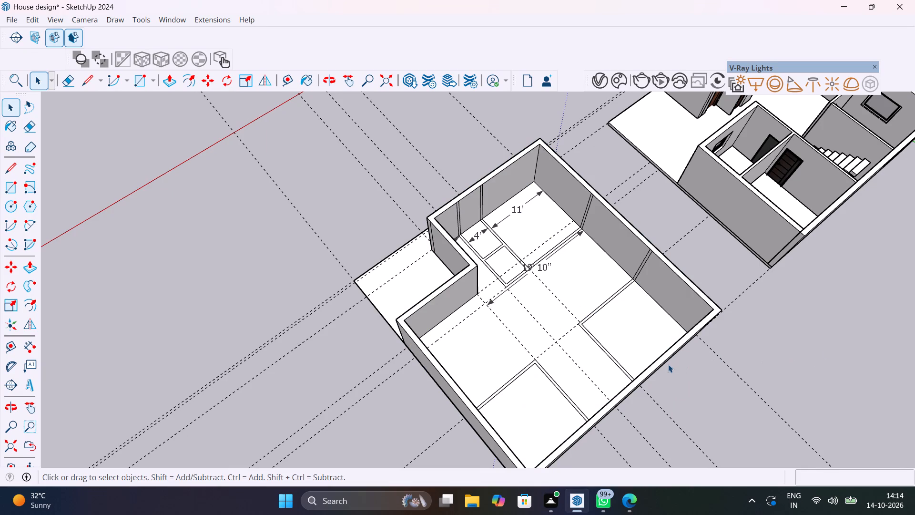
double_click(657, 366)
double_click(657, 366)
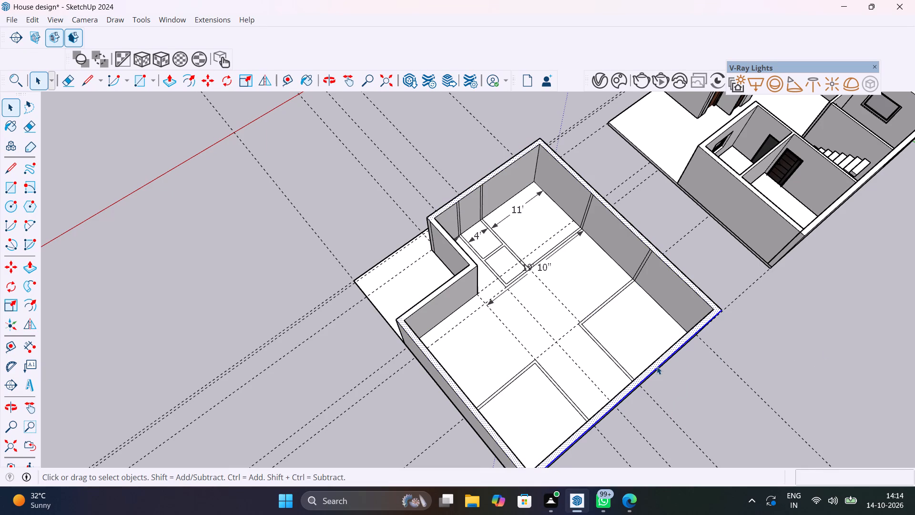
double_click(657, 366)
left_click_drag(627, 330, 611, 358, "shift")
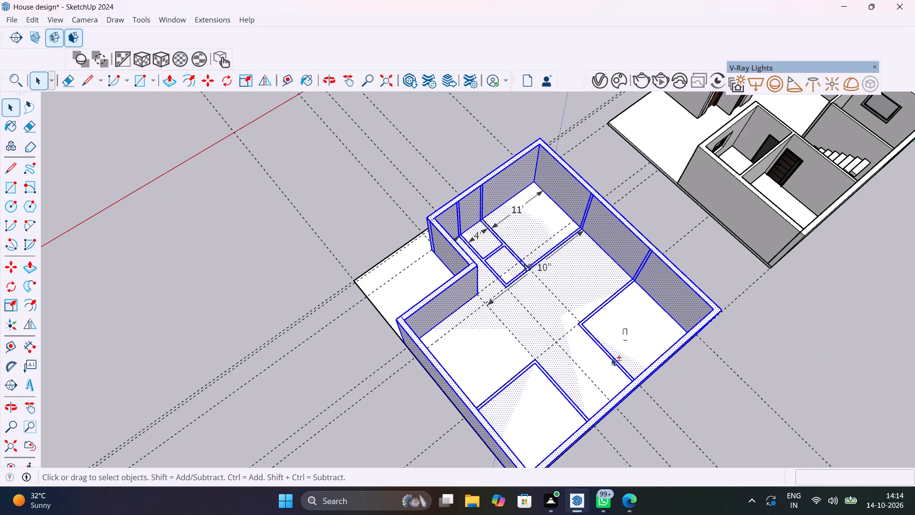
left_click_drag(611, 358, 602, 372, "shift")
left_click_drag(596, 284, 615, 314, "shift")
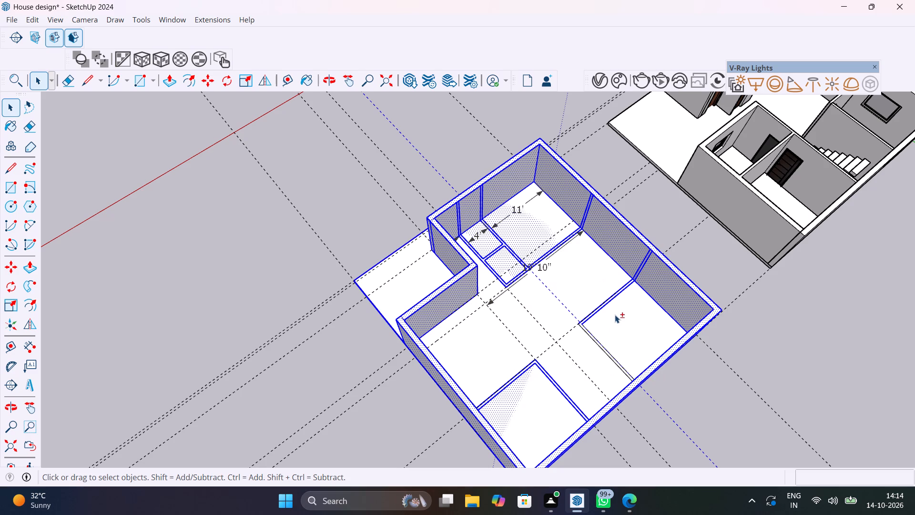
left_click_drag(615, 315, 563, 289, "shift")
left_click_drag(563, 277, 532, 233, "shift")
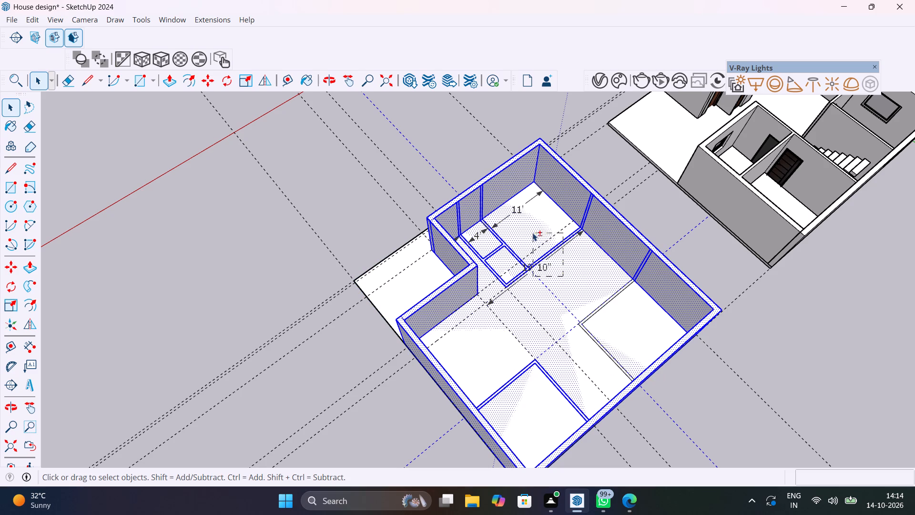
left_click_drag(532, 233, 532, 232, "shift")
left_click_drag(527, 278, 485, 238, "shift")
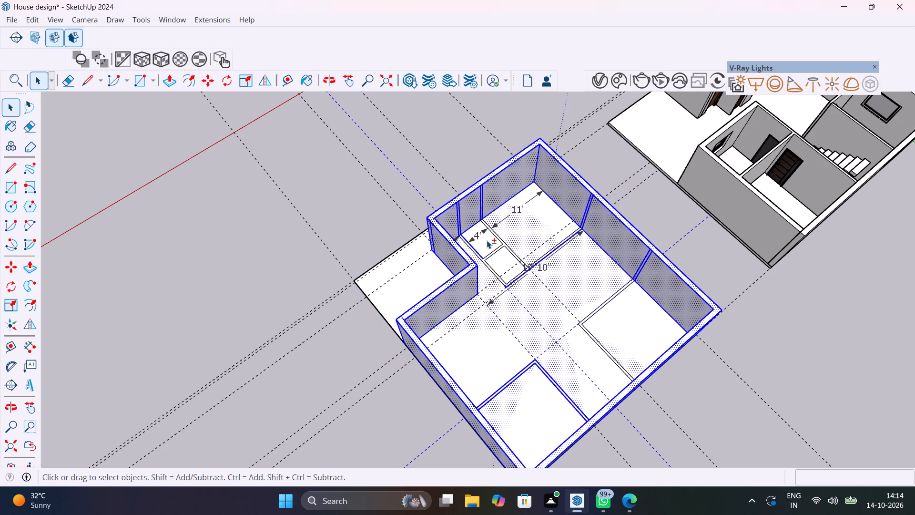
left_click_drag(563, 298, 521, 338, "shift")
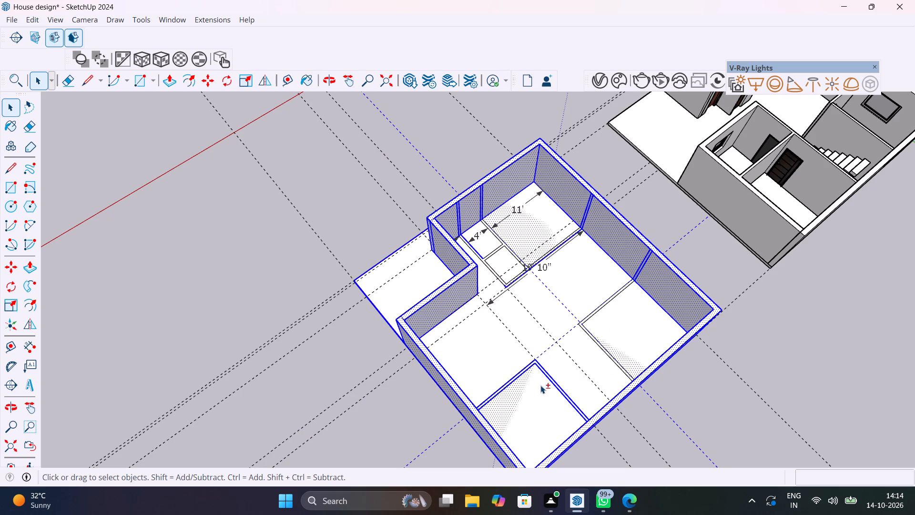
left_click_drag(540, 385, 495, 363, "shift")
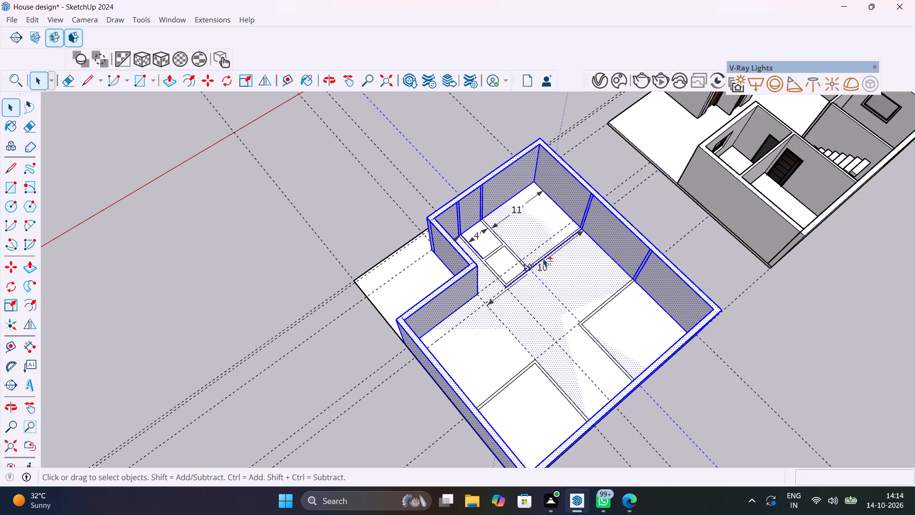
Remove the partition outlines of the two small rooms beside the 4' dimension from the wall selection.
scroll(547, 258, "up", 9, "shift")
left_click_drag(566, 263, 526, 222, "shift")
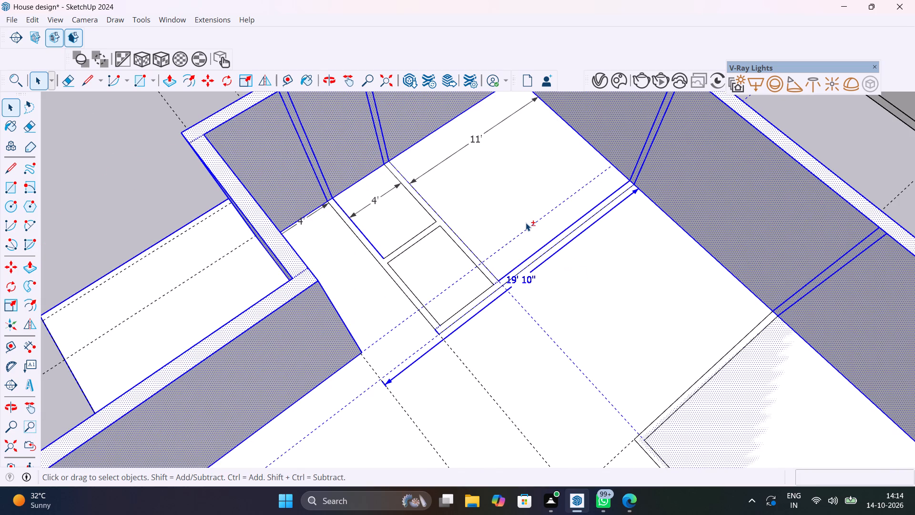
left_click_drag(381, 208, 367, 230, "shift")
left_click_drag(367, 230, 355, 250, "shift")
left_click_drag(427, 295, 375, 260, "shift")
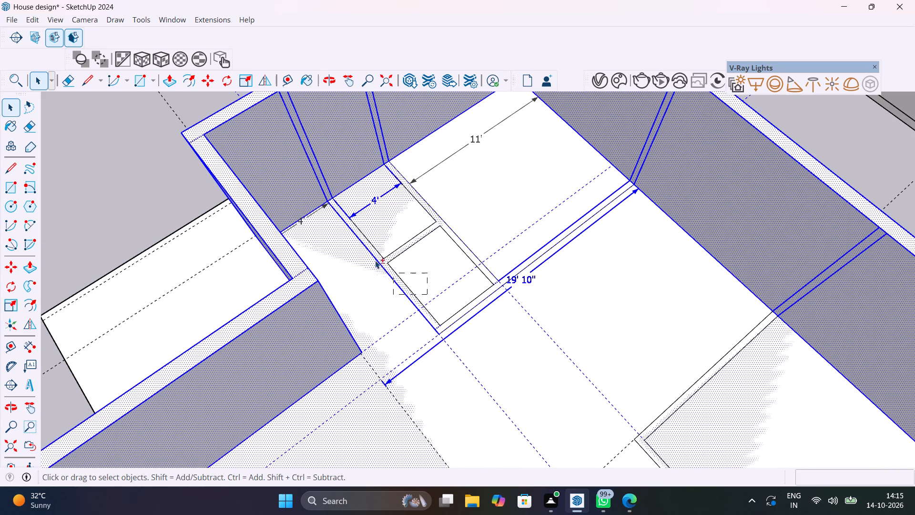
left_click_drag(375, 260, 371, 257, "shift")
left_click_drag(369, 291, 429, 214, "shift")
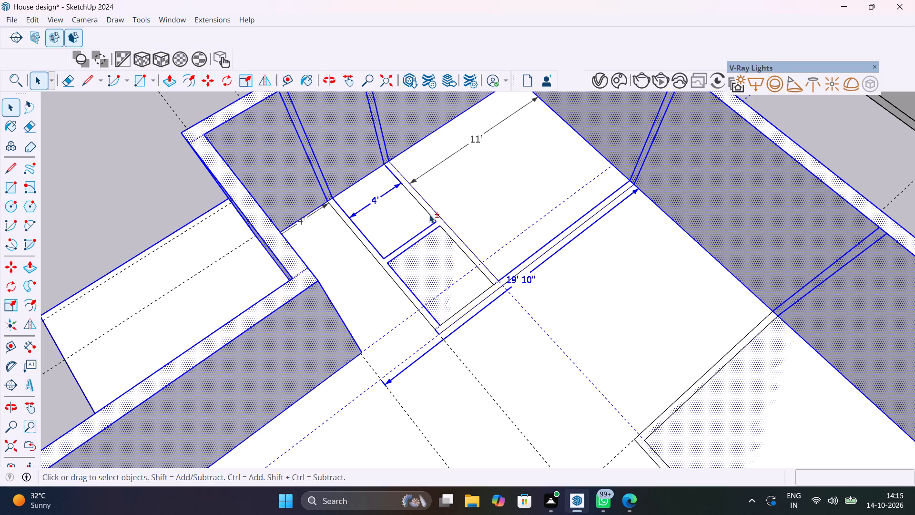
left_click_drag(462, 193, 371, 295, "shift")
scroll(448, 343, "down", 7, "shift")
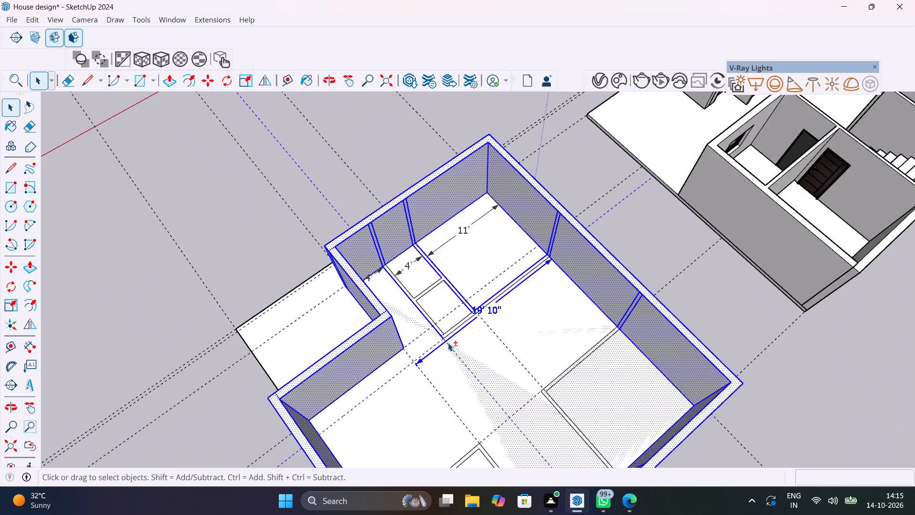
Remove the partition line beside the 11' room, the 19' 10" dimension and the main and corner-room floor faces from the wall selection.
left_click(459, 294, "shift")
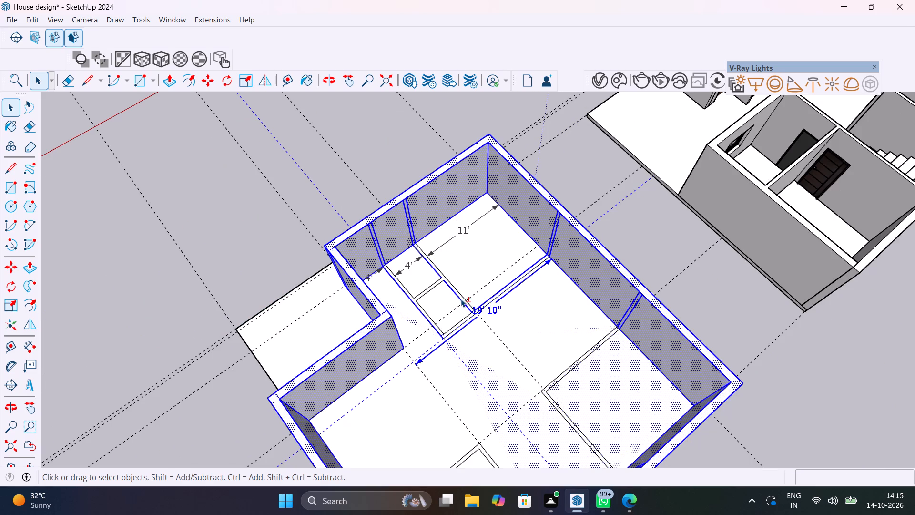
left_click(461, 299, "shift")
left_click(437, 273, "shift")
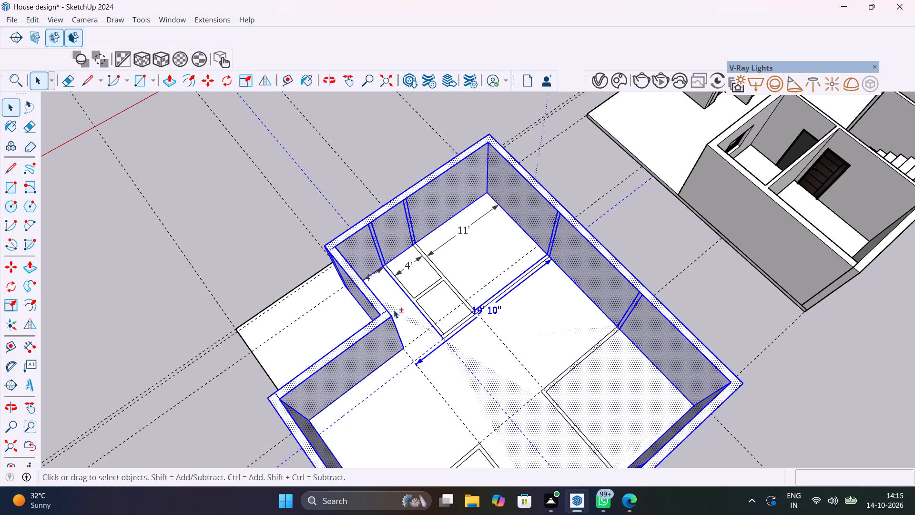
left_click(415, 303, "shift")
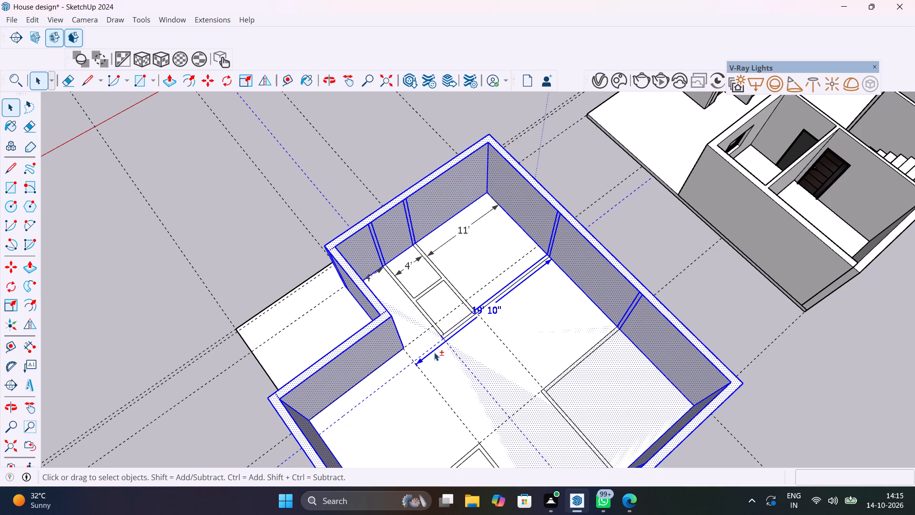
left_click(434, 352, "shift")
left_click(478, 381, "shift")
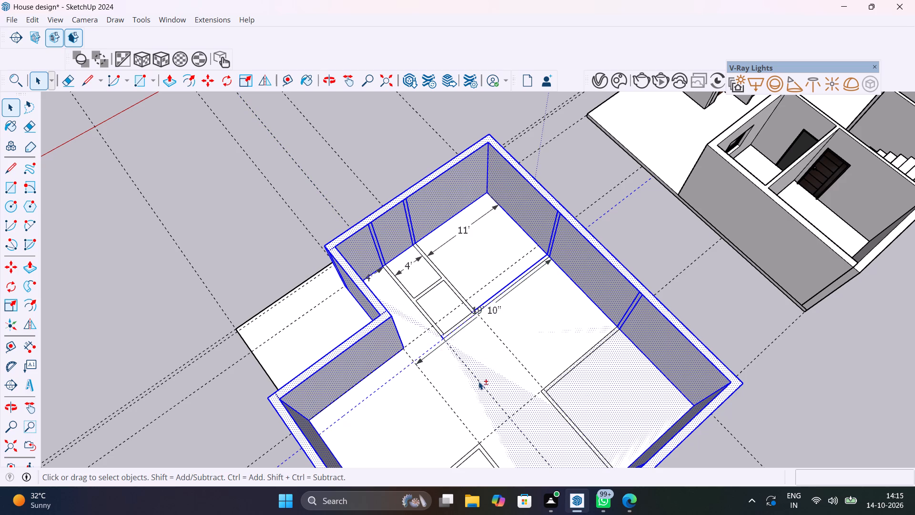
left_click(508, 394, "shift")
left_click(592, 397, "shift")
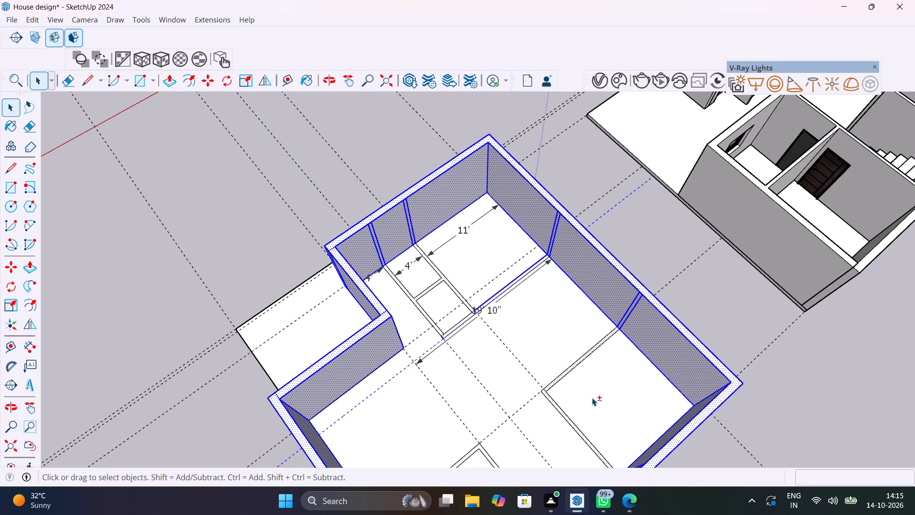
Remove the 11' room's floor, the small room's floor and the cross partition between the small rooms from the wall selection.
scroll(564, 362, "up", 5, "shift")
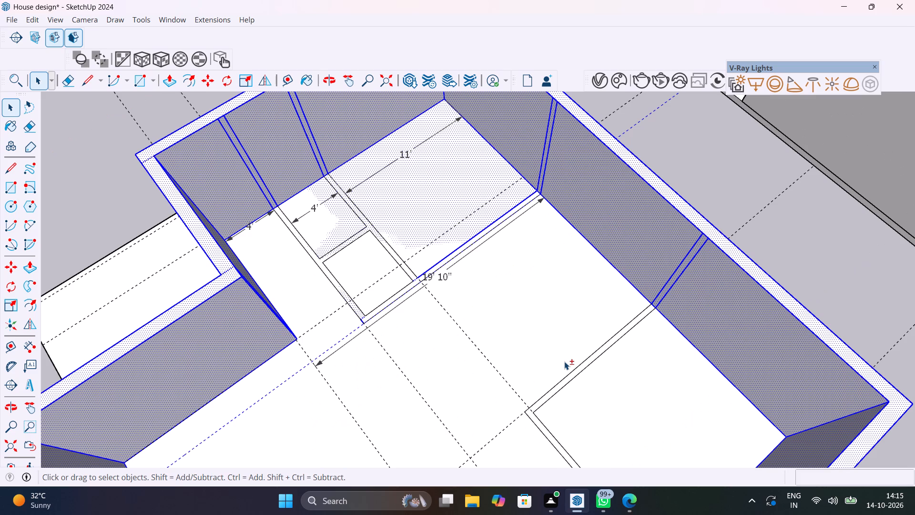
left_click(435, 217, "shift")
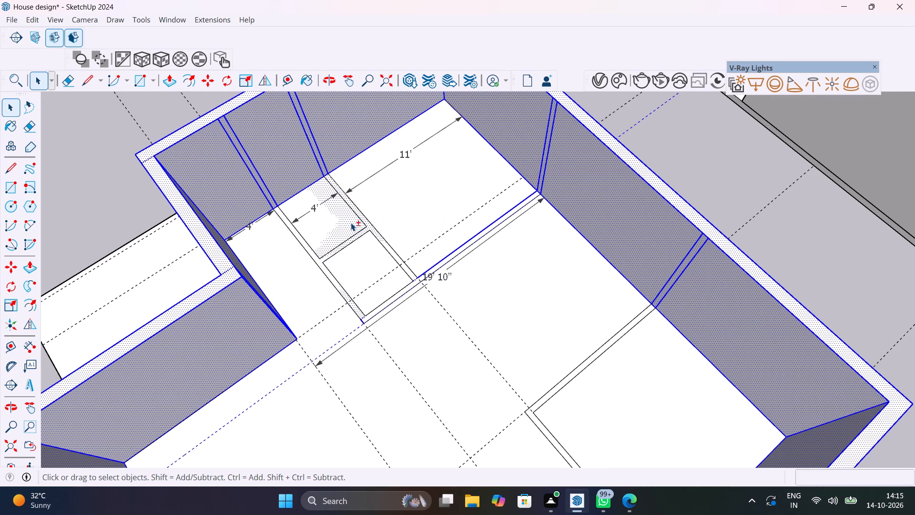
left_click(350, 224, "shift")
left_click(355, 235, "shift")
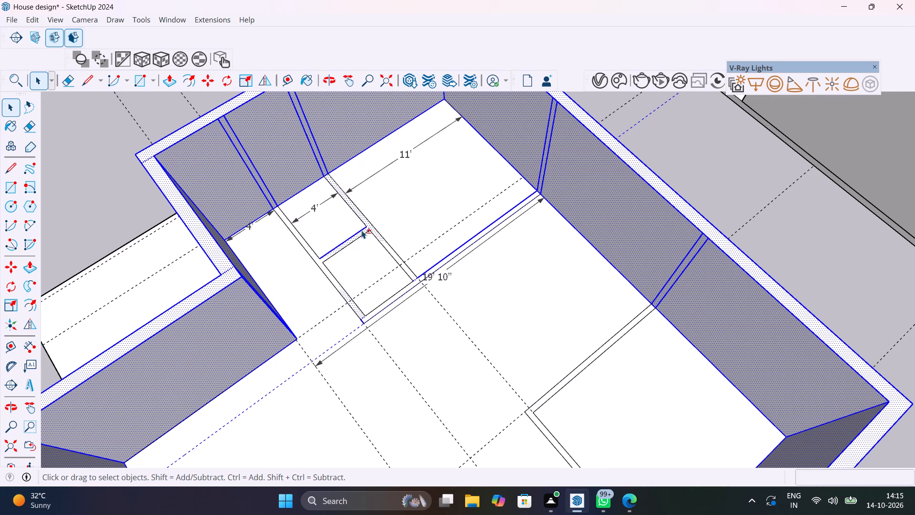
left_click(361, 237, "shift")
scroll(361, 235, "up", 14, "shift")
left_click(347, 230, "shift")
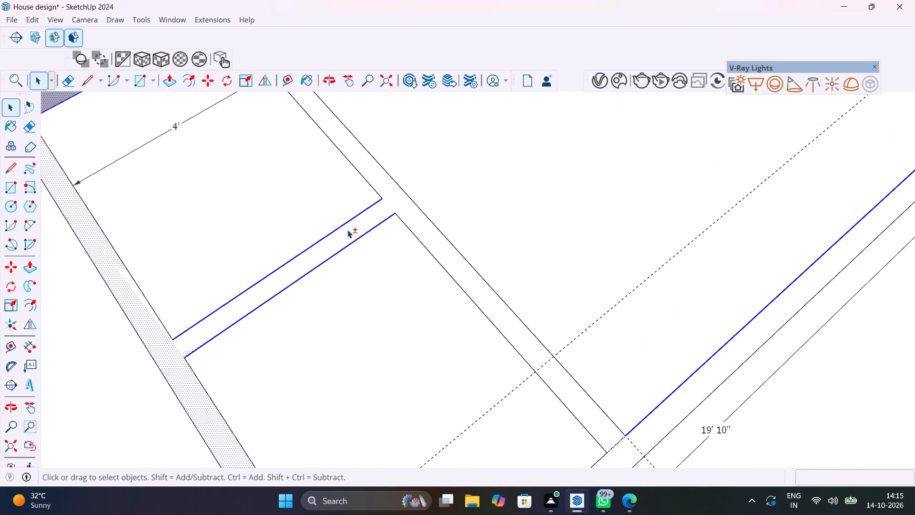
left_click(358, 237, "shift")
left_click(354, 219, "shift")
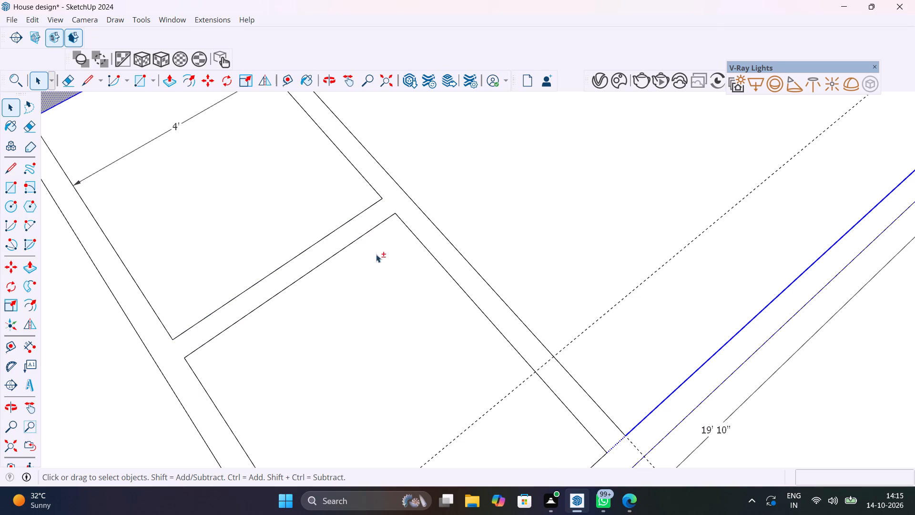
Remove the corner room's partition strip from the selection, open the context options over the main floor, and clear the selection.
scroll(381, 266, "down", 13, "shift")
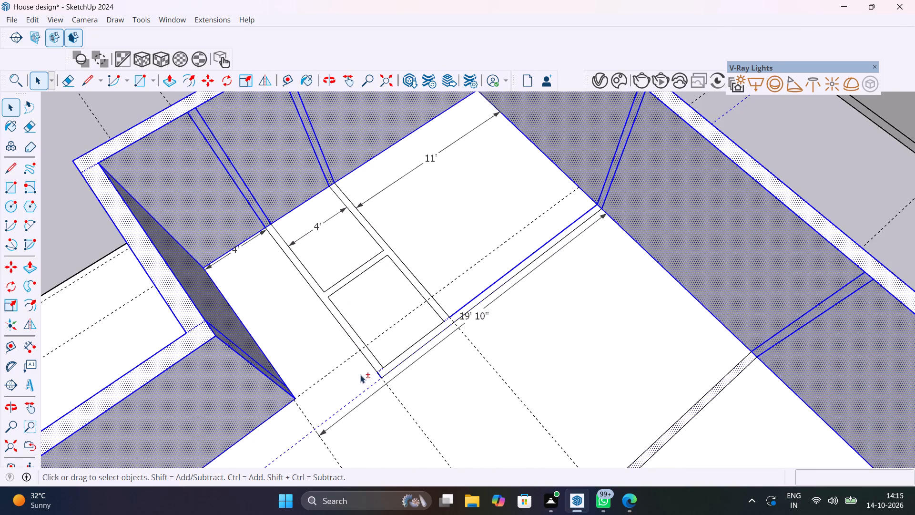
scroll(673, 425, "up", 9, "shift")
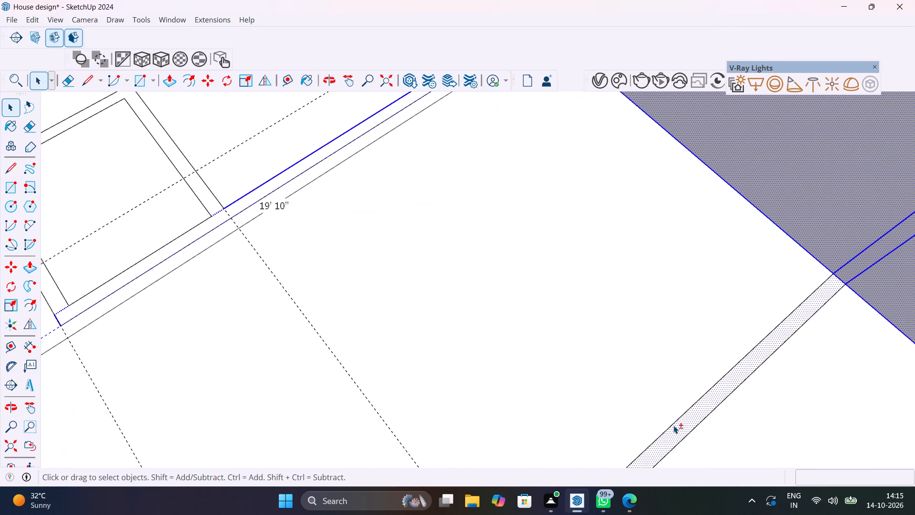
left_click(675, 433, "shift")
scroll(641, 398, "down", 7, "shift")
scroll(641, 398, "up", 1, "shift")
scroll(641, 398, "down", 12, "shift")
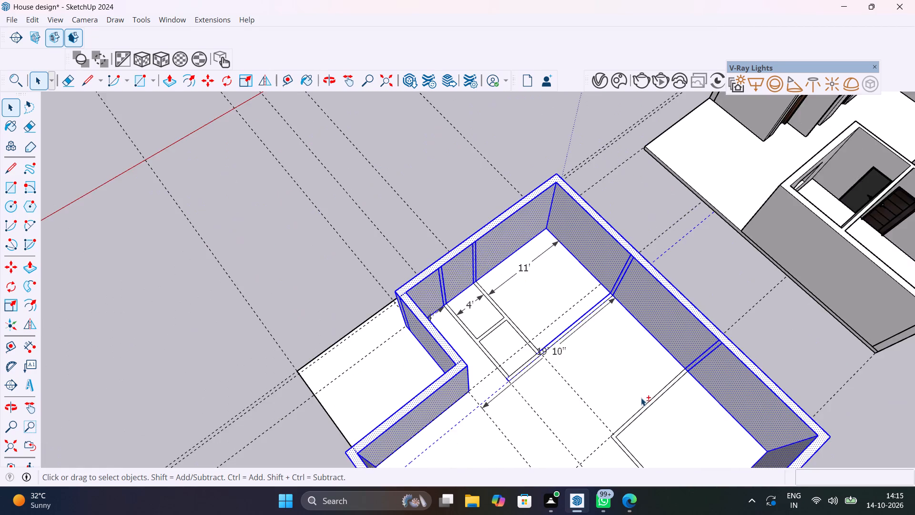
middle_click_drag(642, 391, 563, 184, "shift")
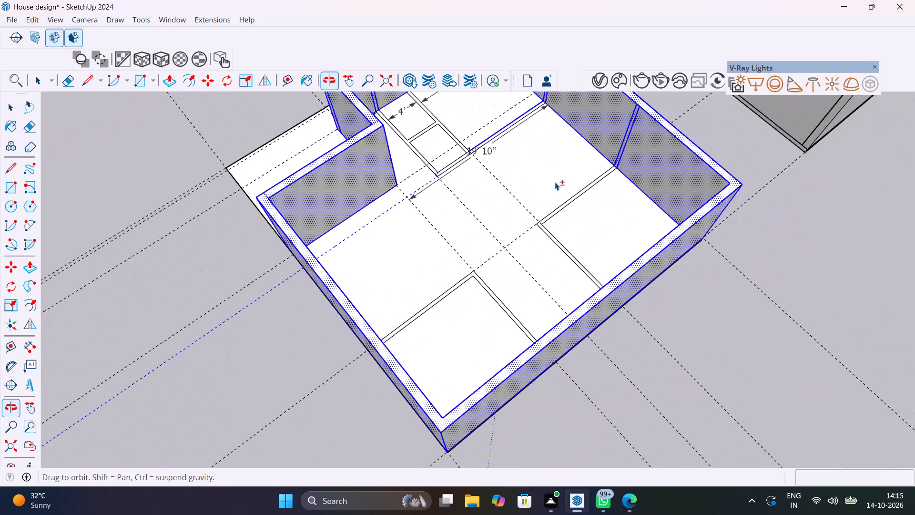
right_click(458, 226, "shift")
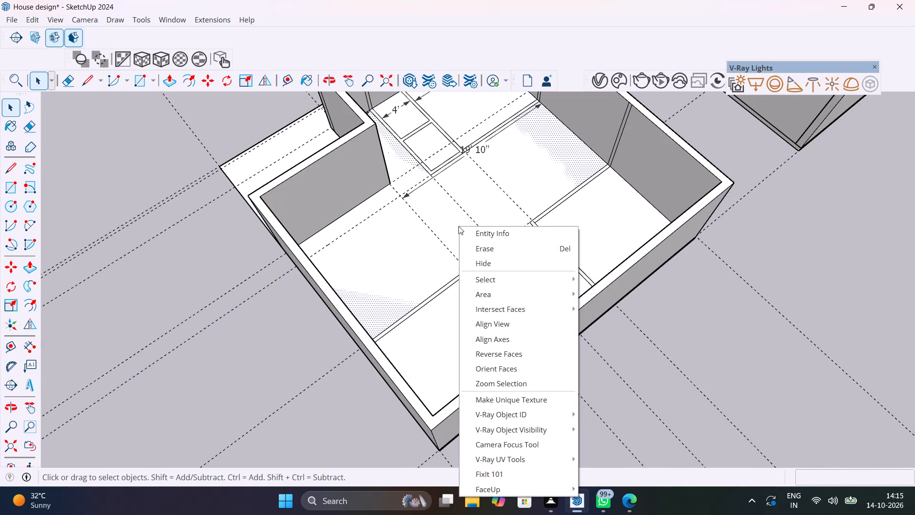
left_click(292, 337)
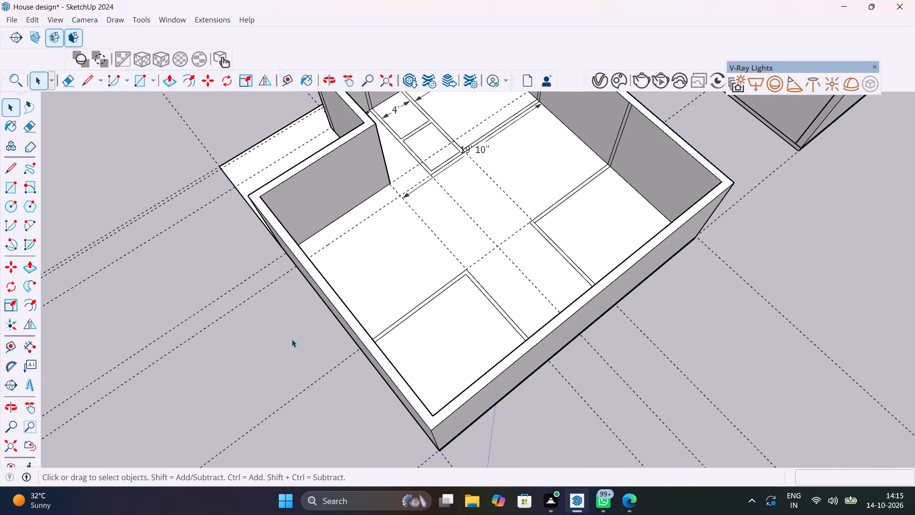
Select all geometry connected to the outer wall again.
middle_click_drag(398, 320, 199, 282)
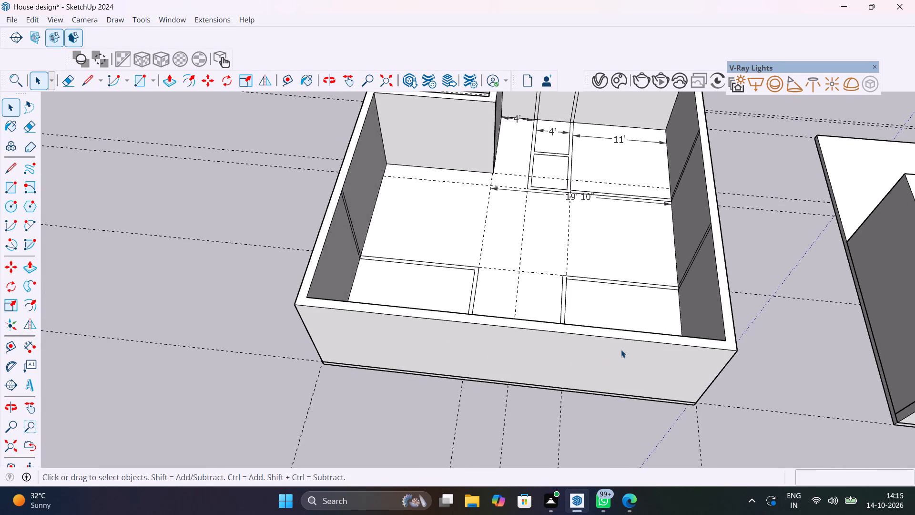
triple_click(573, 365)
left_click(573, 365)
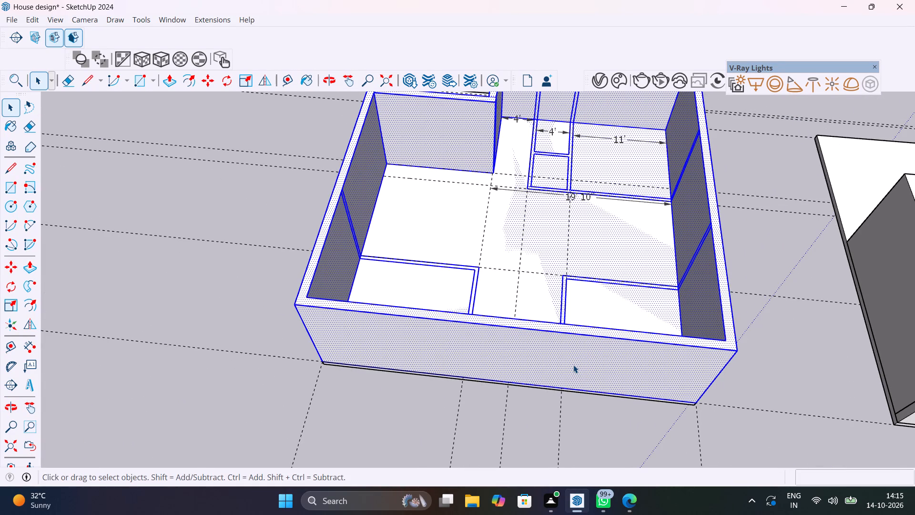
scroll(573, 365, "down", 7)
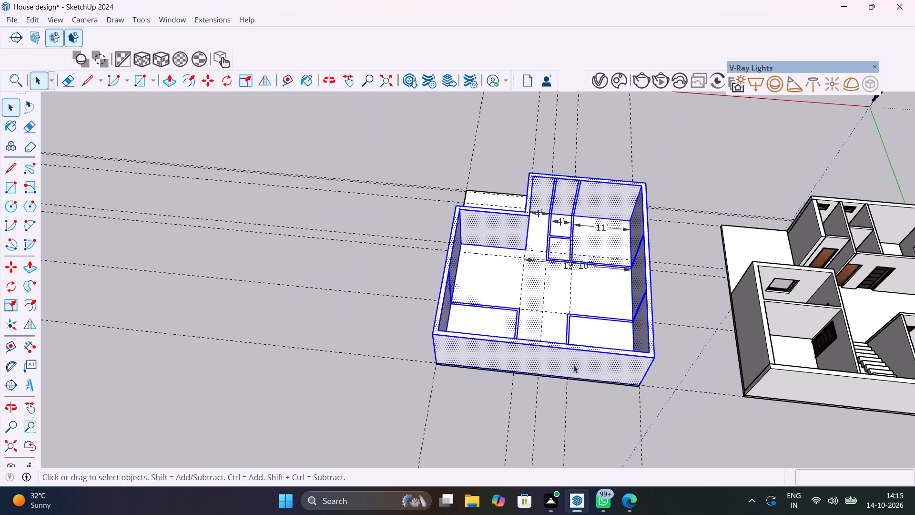
Undo the three 10' wall extrusions to return the house to the flat floor plan, and clear the selection.
key("ctrl+z")
key("ctrl+z")
key("ctrl+z")
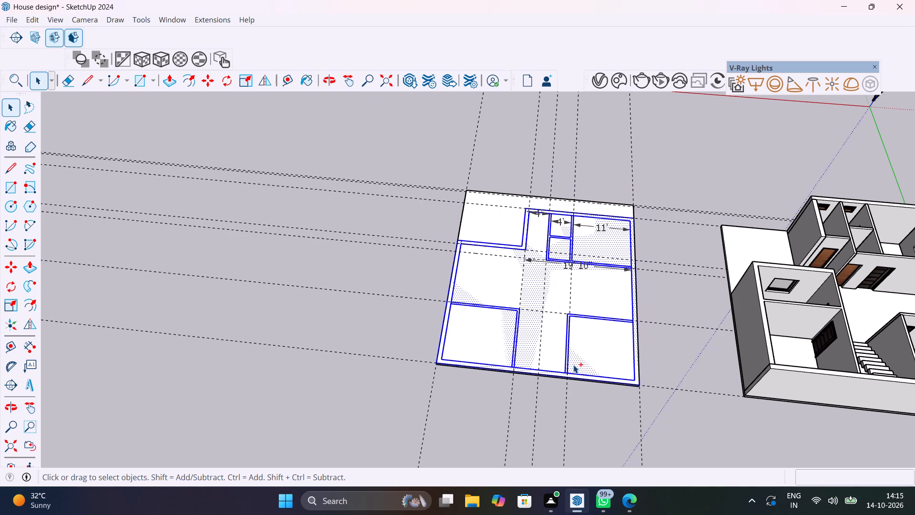
scroll(608, 392, "up", 5)
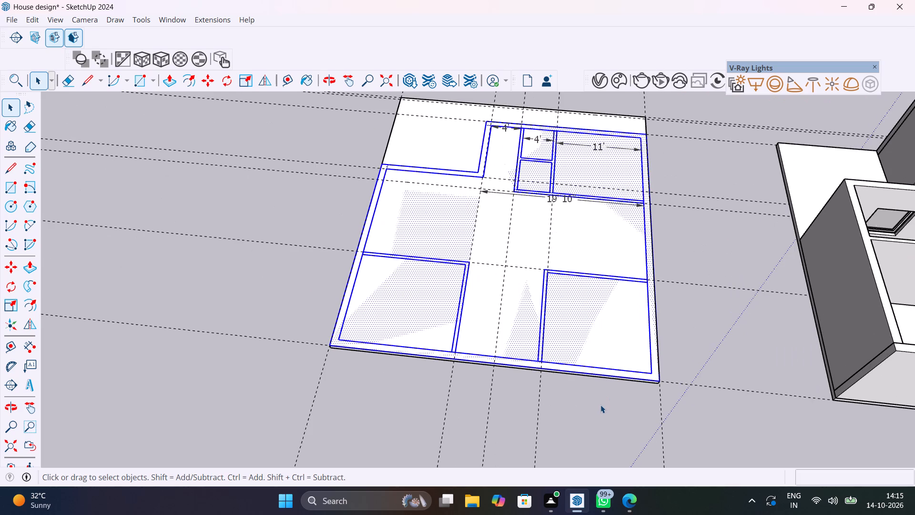
left_click(600, 405)
Undo the earlier clean-up of the floor plan step by step, restoring the erased guide lines along the outer walls and partitions.
middle_click_drag(520, 398, 881, 449)
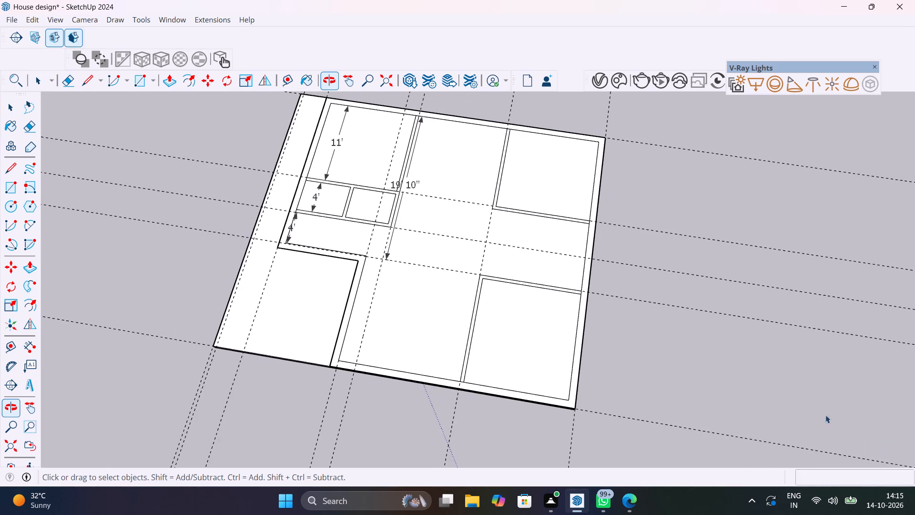
scroll(517, 216, "up", 2)
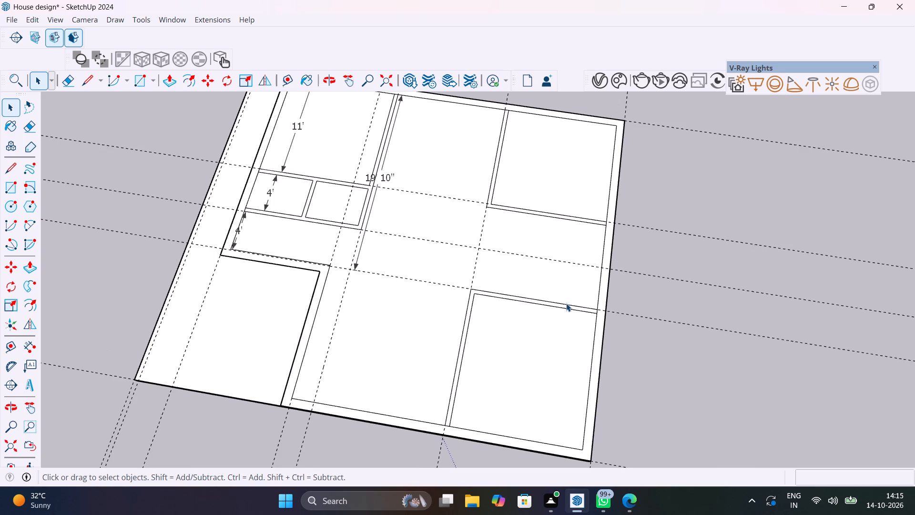
key("ctrl+z")
key("ctrl+z")
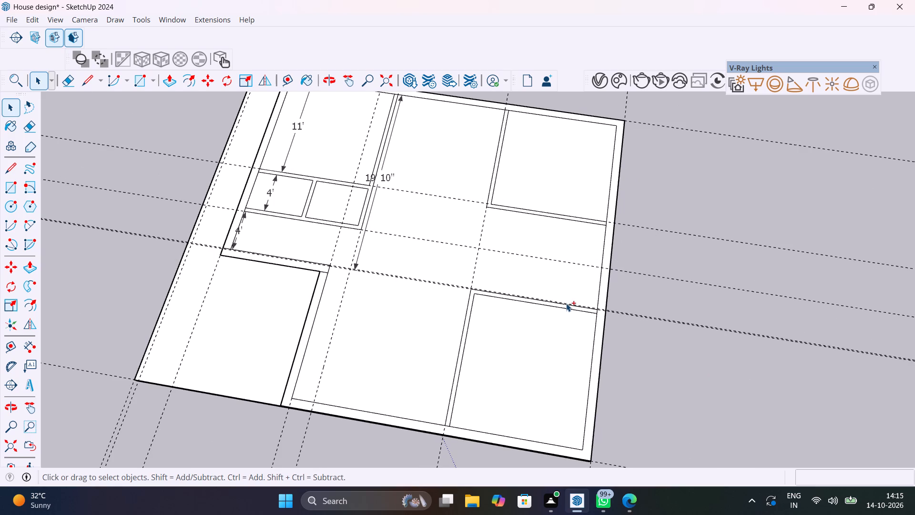
key("ctrl+z")
key("ctrl+z")
key("ctrl+z")
key("ctrl+z")
key("ctrl+z")
key("ctrl+z")
key("ctrl+z")
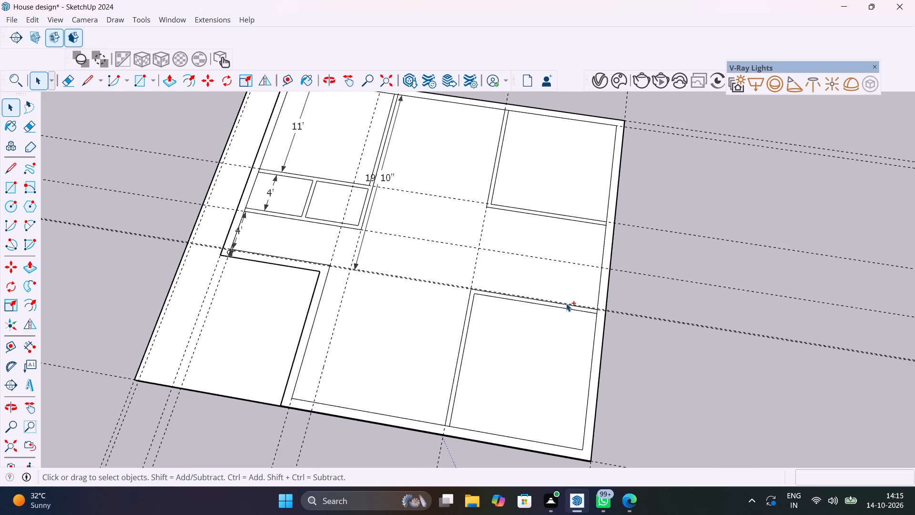
key("ctrl+z")
key("ctrl+z")
key("ctrl+z")
key("ctrl+z")
key("ctrl+z")
key("ctrl+z")
key("ctrl+z")
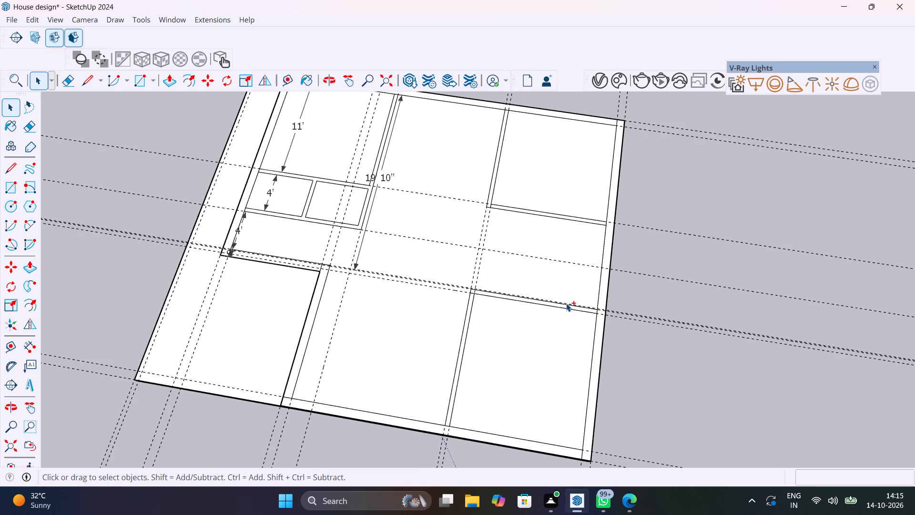
key("ctrl+z")
key("ctrl+z")
key("ctrl+z")
key("ctrl+z")
key("ctrl+z")
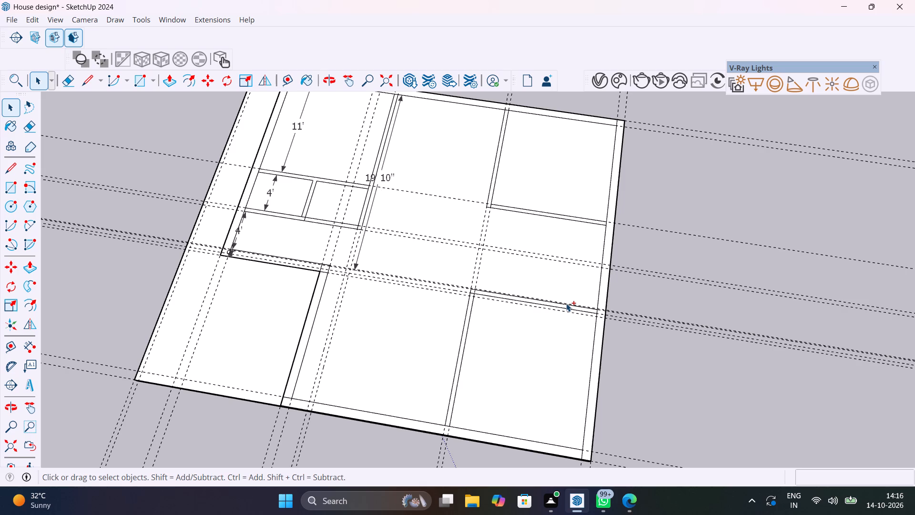
key("ctrl+z")
key("ctrl+z")
key("ctrl+z")
key("ctrl+z")
key("ctrl+z")
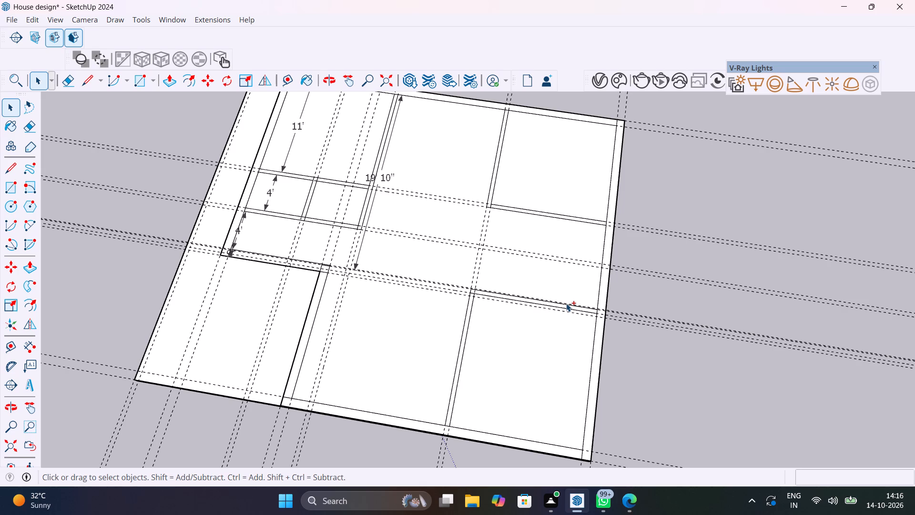
key("ctrl+z")
scroll(550, 368, "down", 7)
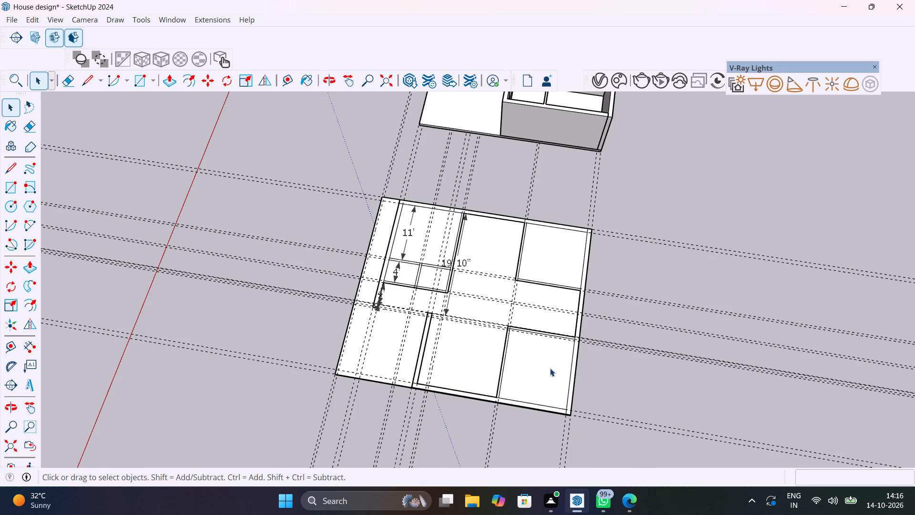
scroll(579, 236, "up", 5)
middle_click_drag(564, 270, 914, 353)
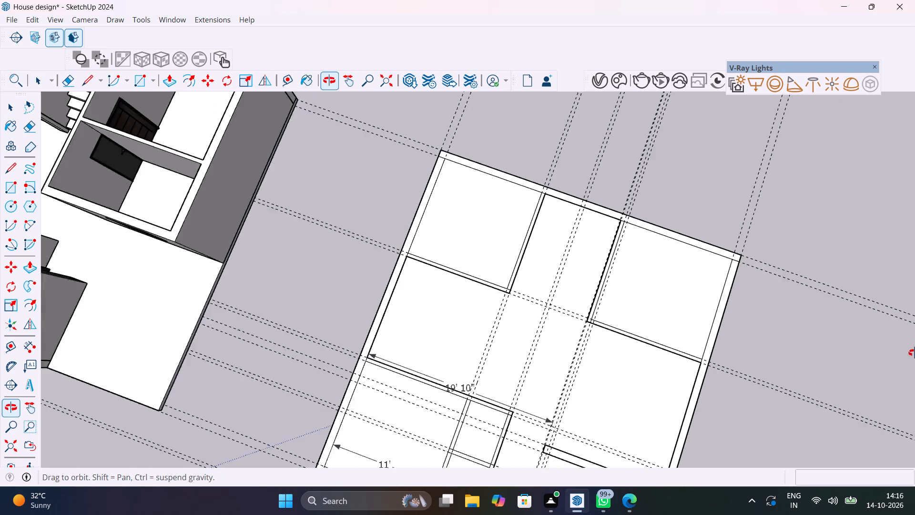
Draw a 33' 6 1/2" by 9" rectangle over the outer wall strip along the plan's back edge.
middle_click_drag(914, 353, 914, 380)
middle_click_drag(371, 215, 378, 342, "shift")
scroll(412, 302, "up", 10)
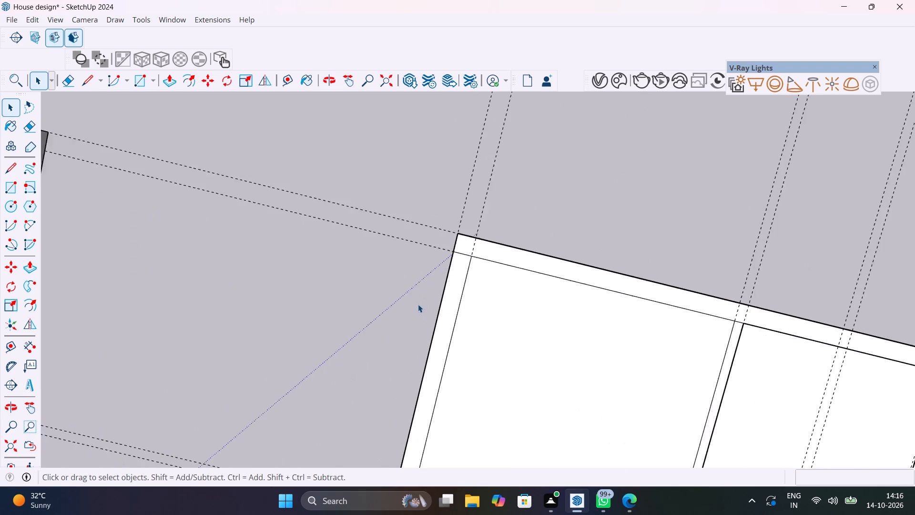
key("r")
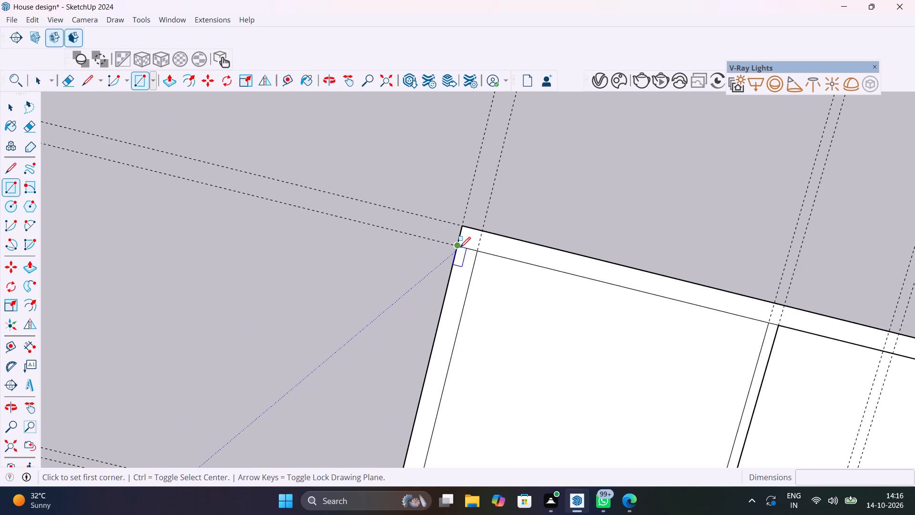
left_click(460, 247)
scroll(533, 219, "down", 12)
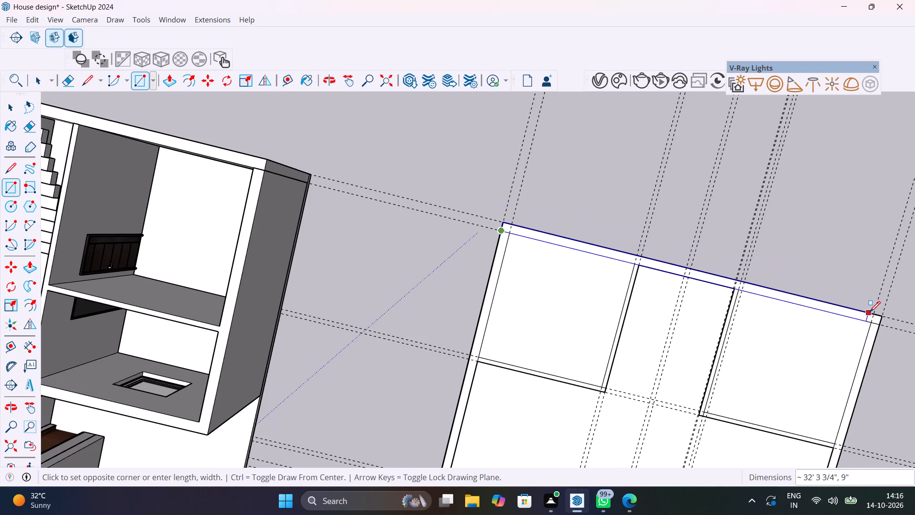
scroll(877, 317, "up", 9)
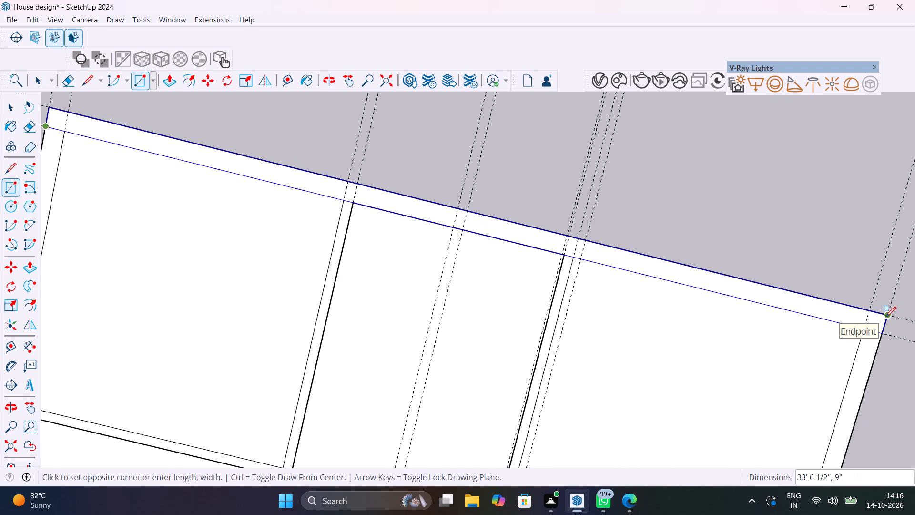
left_click(885, 317)
Make the back outer wall strip, face and edges, into a group of its own.
key("space")
double_click(791, 306)
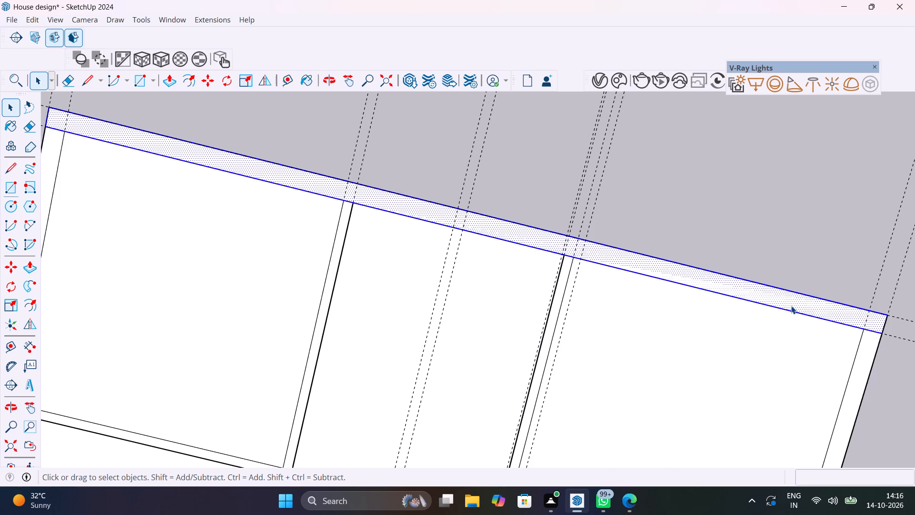
right_click(791, 306)
left_click(822, 115)
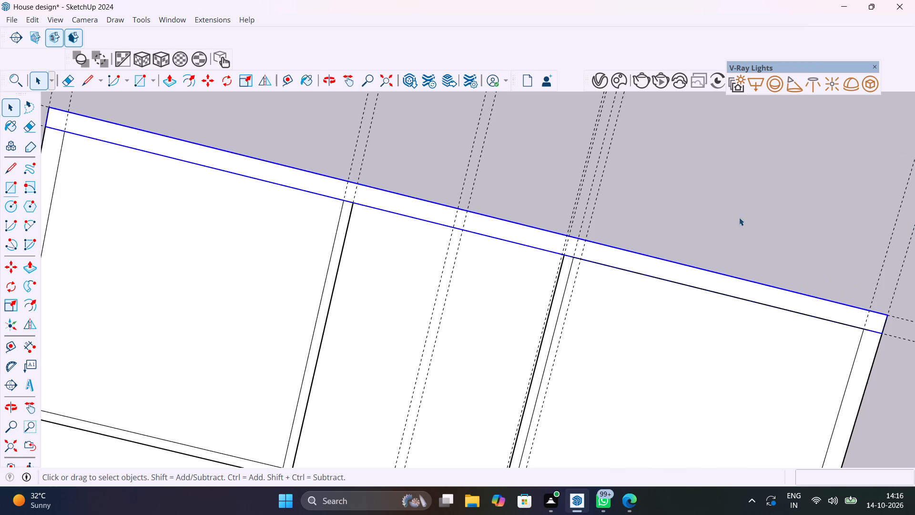
Inside the back wall group, extrude the strip up 10' and leave the group.
double_click(728, 289)
key("p")
left_click(728, 289)
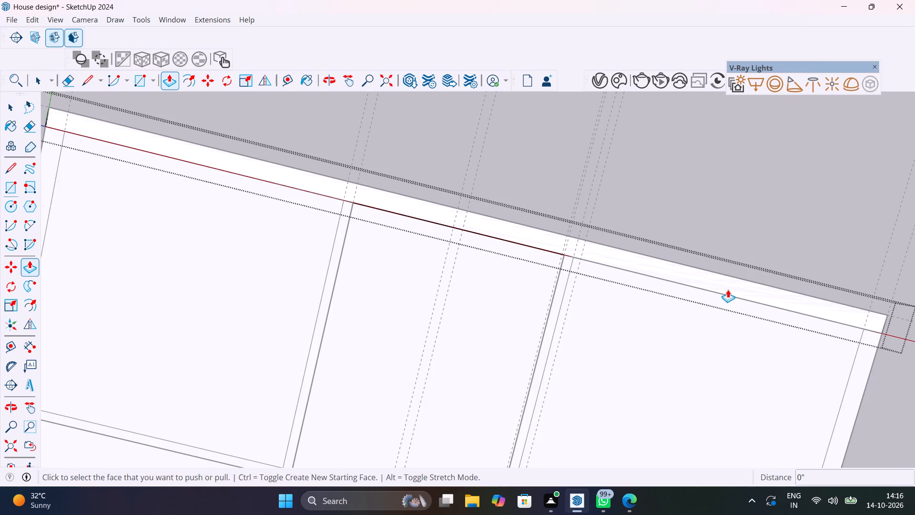
scroll(687, 257, "down", 14)
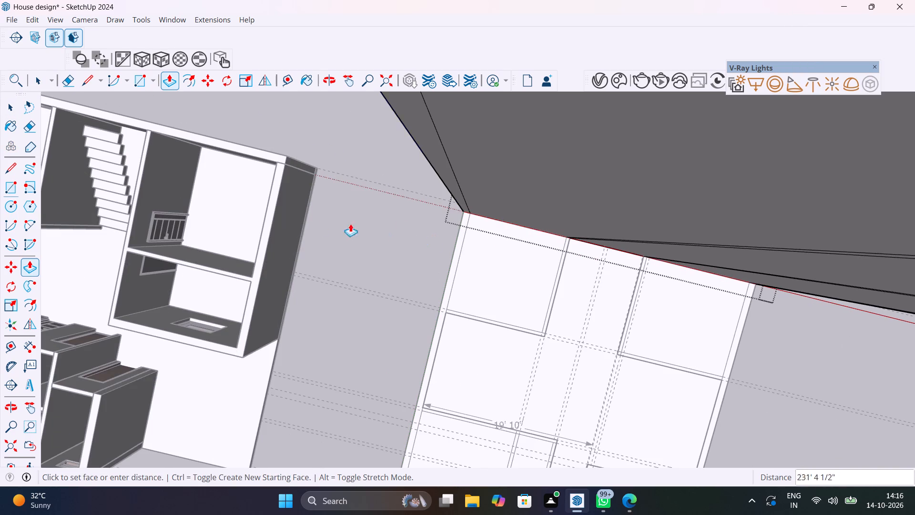
type("10'")
key("Return")
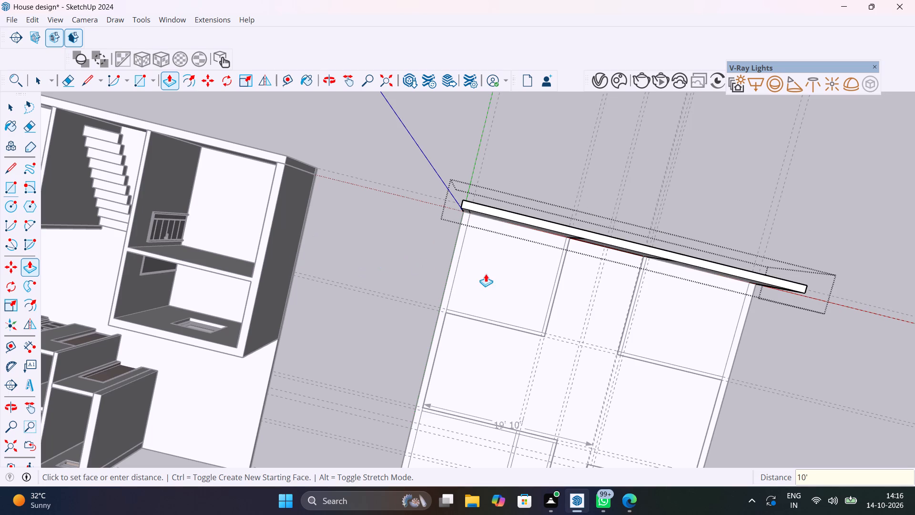
key("space")
scroll(485, 274, "down", 1)
middle_click_drag(485, 274, 682, 113)
scroll(383, 268, "up", 4)
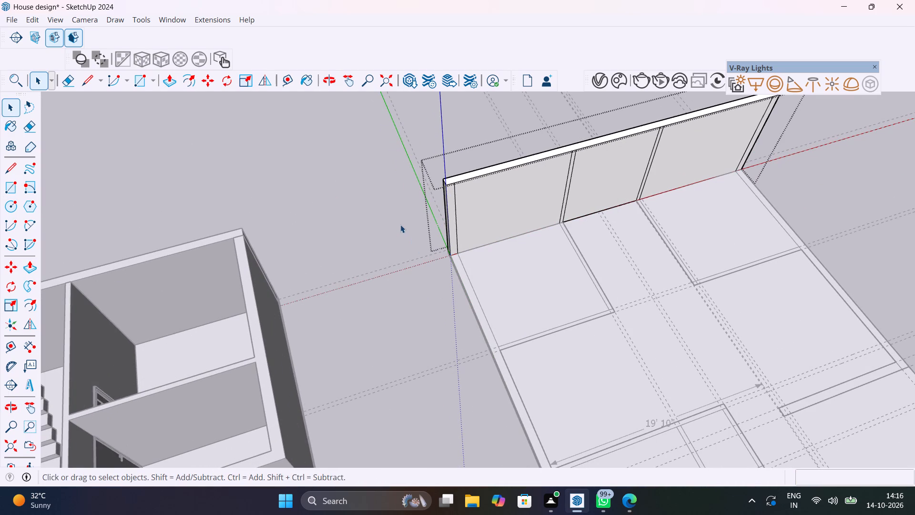
left_click(448, 336)
Draw a 9" by 34' 8" rectangle over the long outer wall strip facing the finished house, starting at the back wall.
scroll(469, 289, "up", 4)
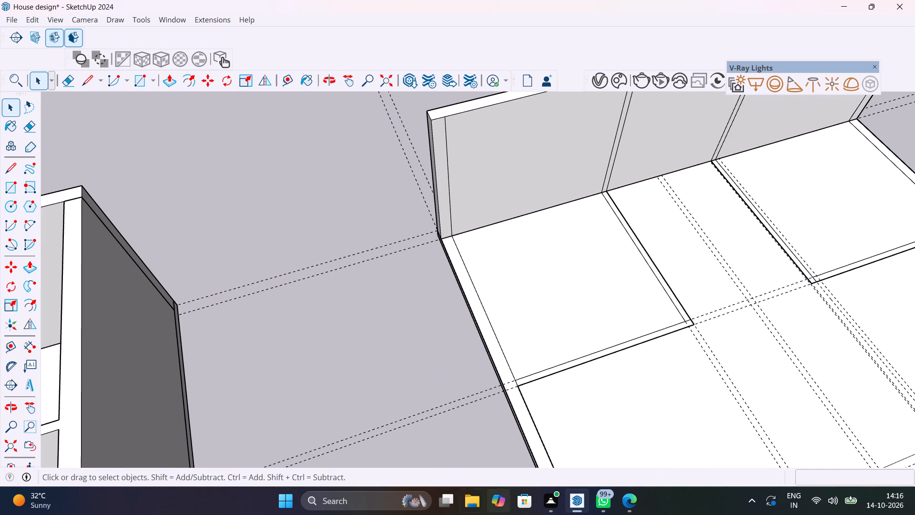
key("r")
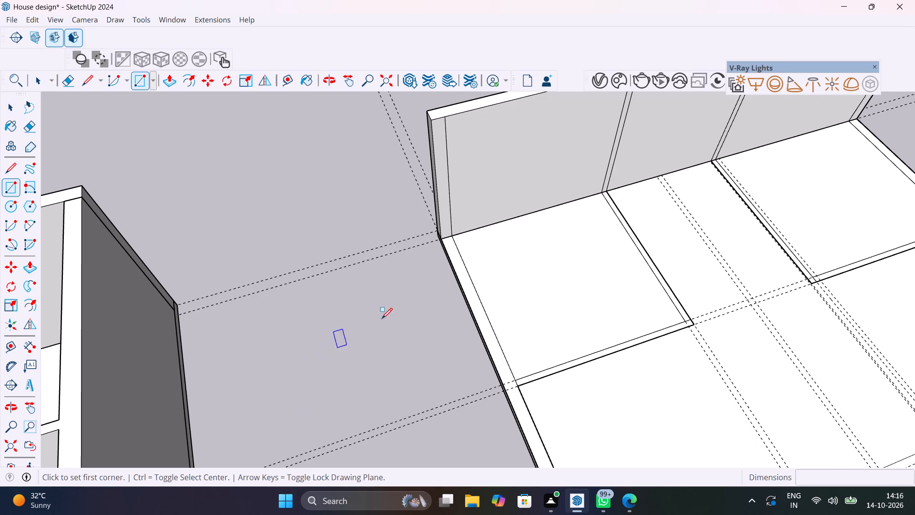
left_click(457, 233)
scroll(509, 467, "down", 4)
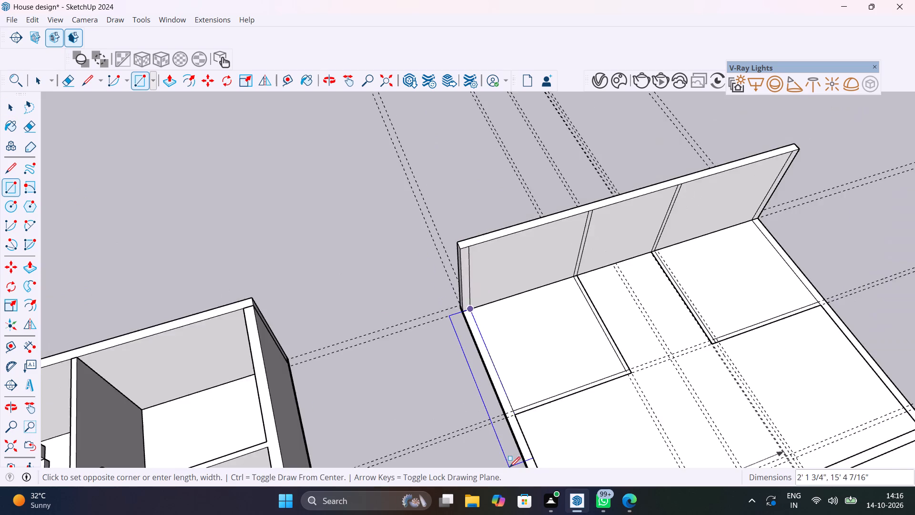
scroll(509, 467, "down", 9)
middle_click_drag(552, 467, 459, 346)
scroll(504, 461, "down", 5)
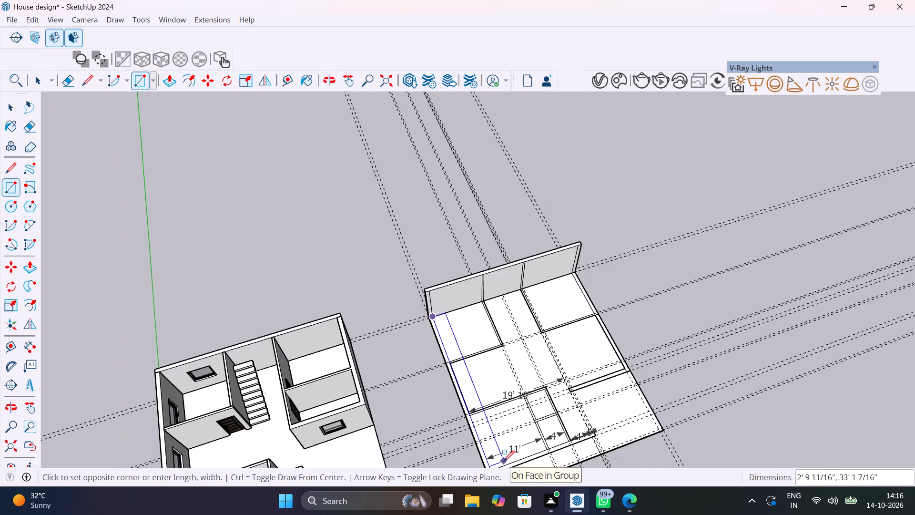
scroll(504, 461, "up", 1, "shift")
middle_click_drag(504, 461, 490, 413, "shift")
scroll(486, 413, "up", 1, "shift")
scroll(490, 413, "down", 1, "shift")
scroll(477, 429, "up", 2)
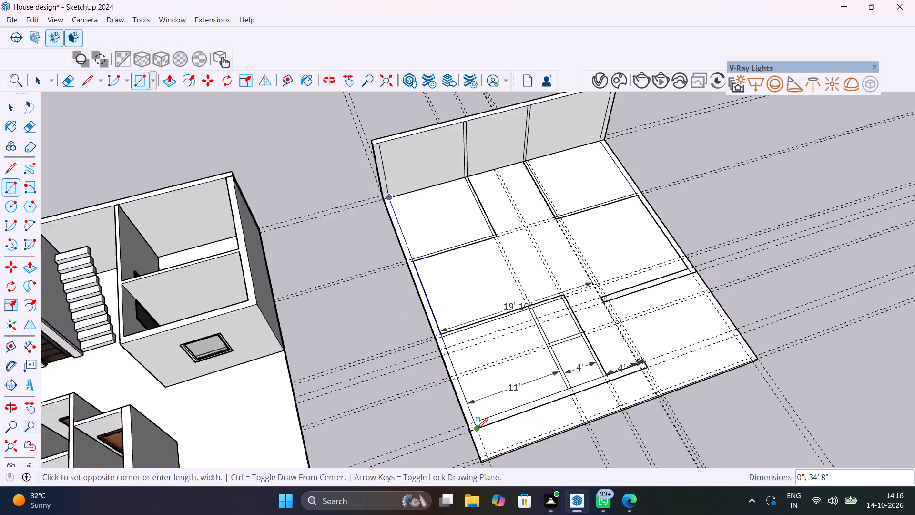
scroll(477, 429, "up", 7)
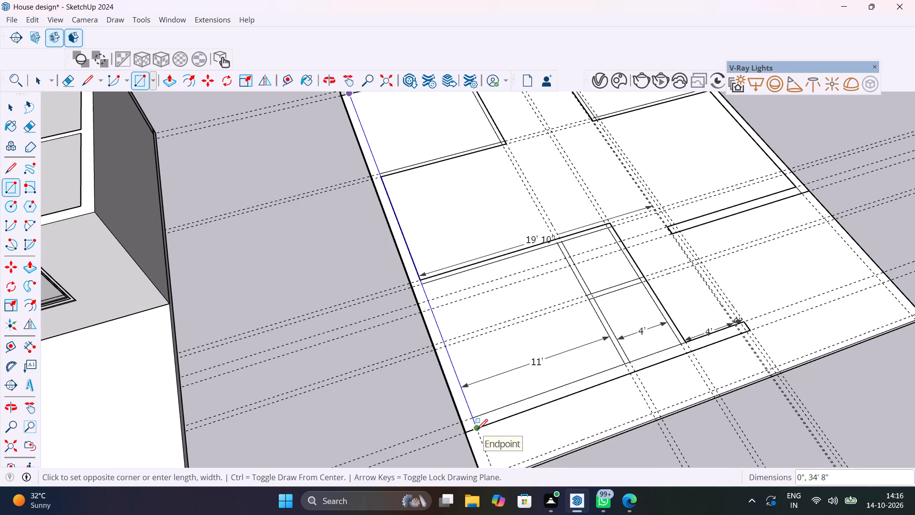
scroll(477, 430, "up", 4)
left_click(477, 430)
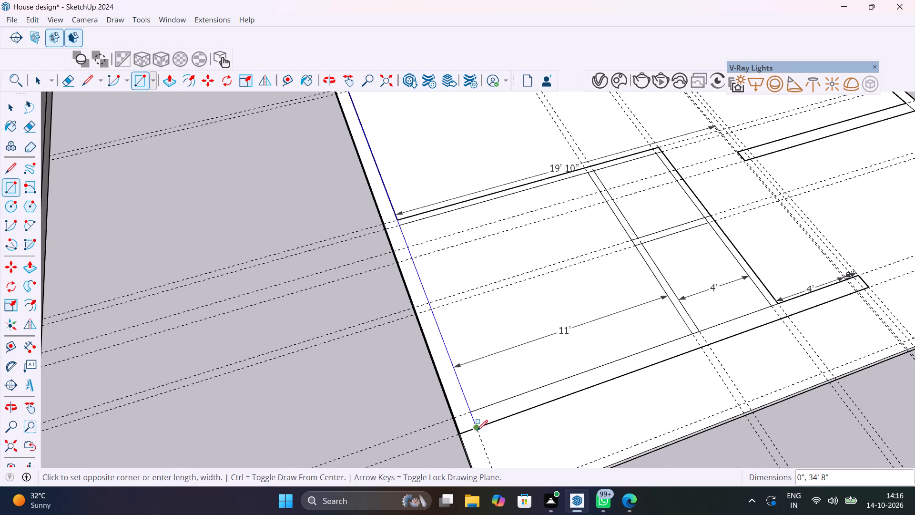
left_click(478, 426)
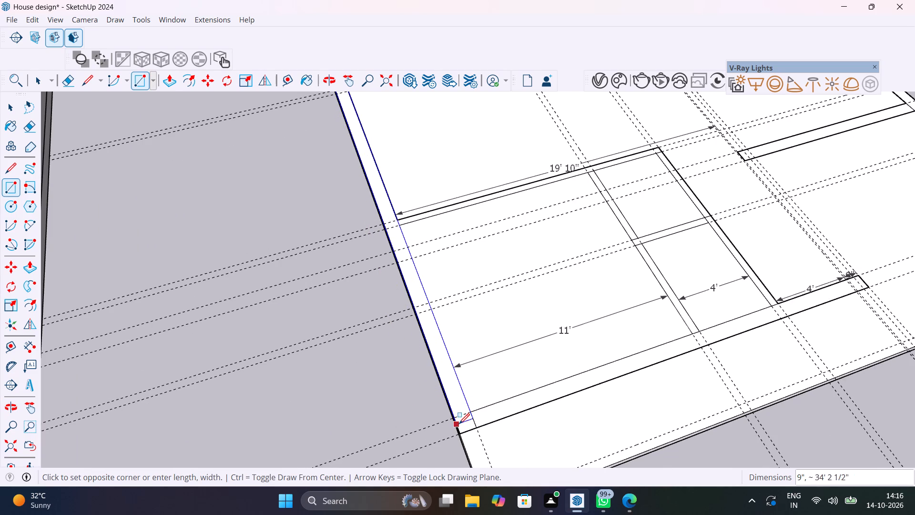
left_click(461, 432)
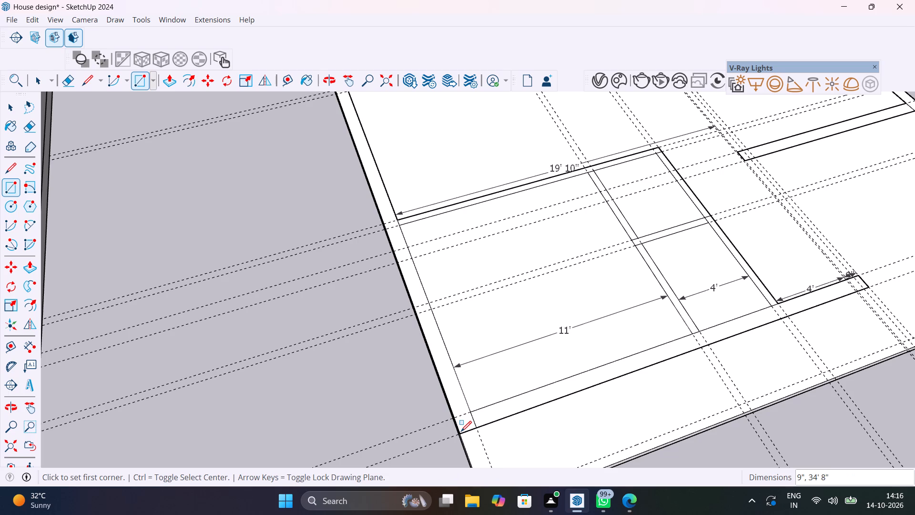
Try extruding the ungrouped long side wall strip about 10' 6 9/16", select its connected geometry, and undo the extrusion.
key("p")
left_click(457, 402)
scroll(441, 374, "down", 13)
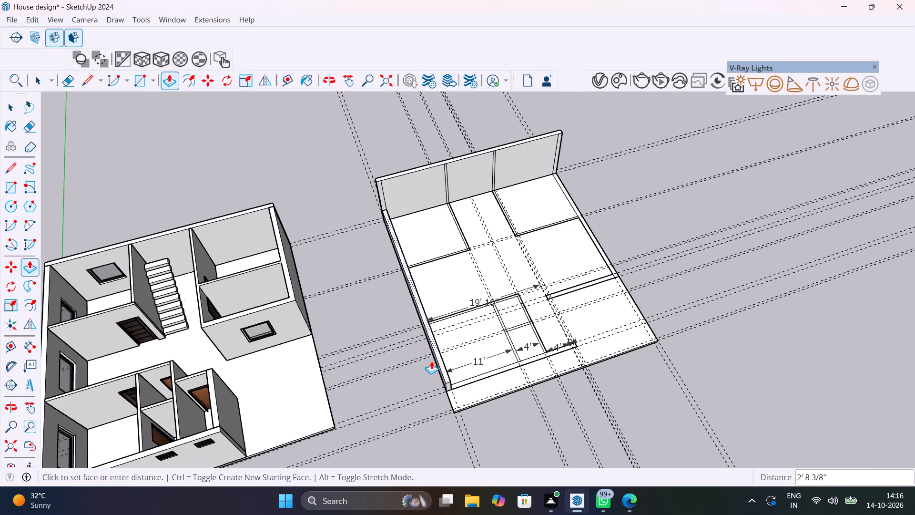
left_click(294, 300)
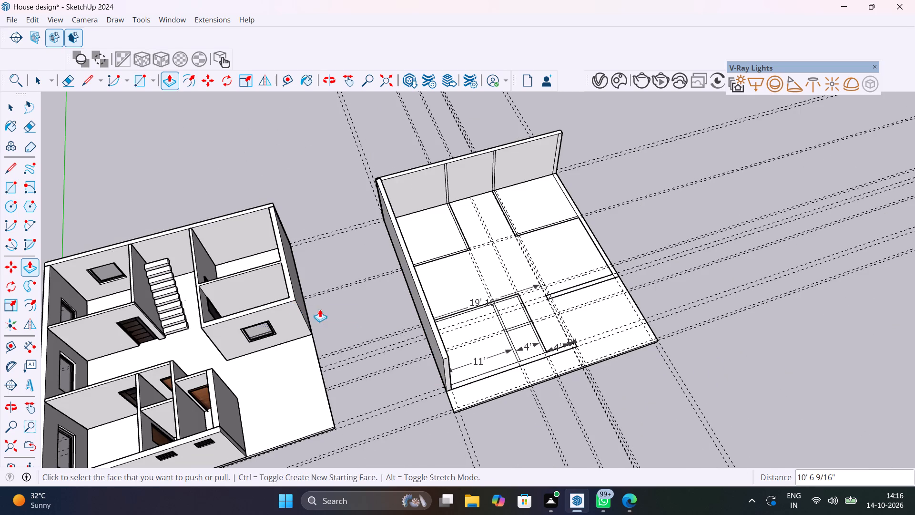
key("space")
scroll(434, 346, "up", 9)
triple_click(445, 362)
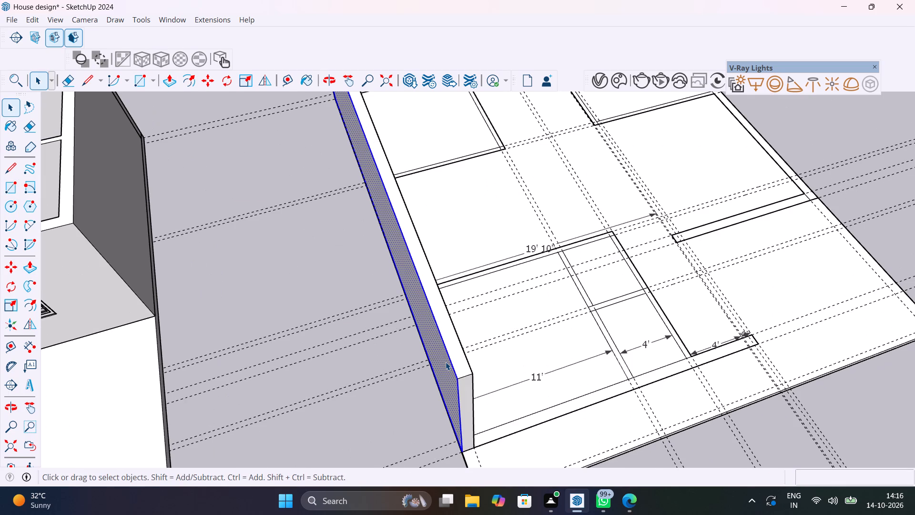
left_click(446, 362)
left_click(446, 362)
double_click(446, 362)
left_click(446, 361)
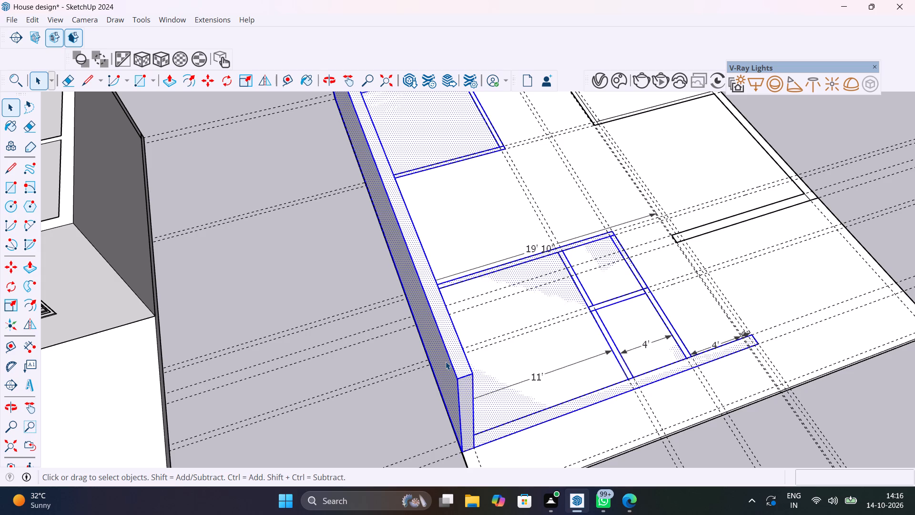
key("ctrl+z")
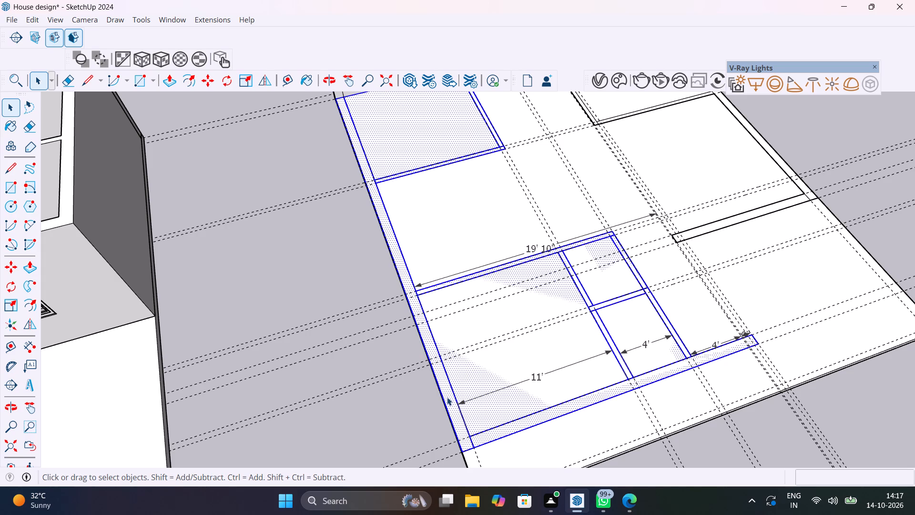
Make the flat long side wall strip, face and edges, into its own group.
double_click(447, 397)
right_click(447, 397)
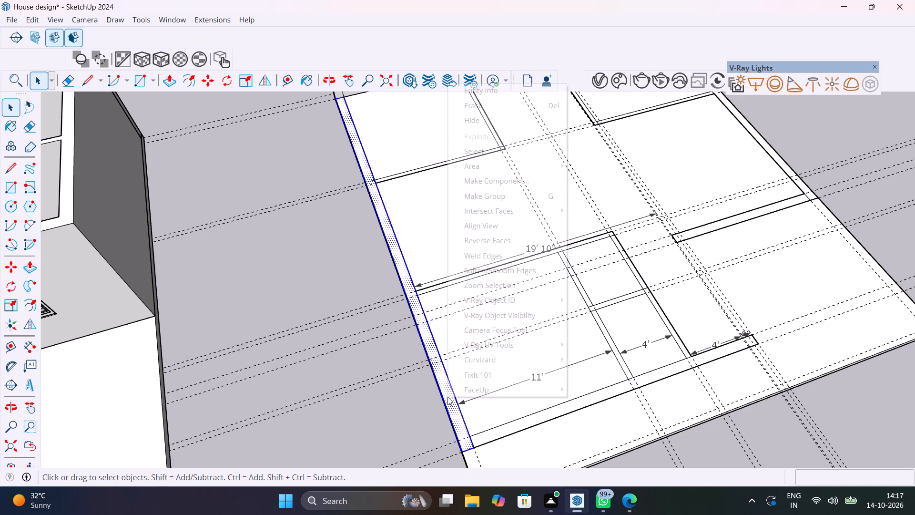
left_click(493, 194)
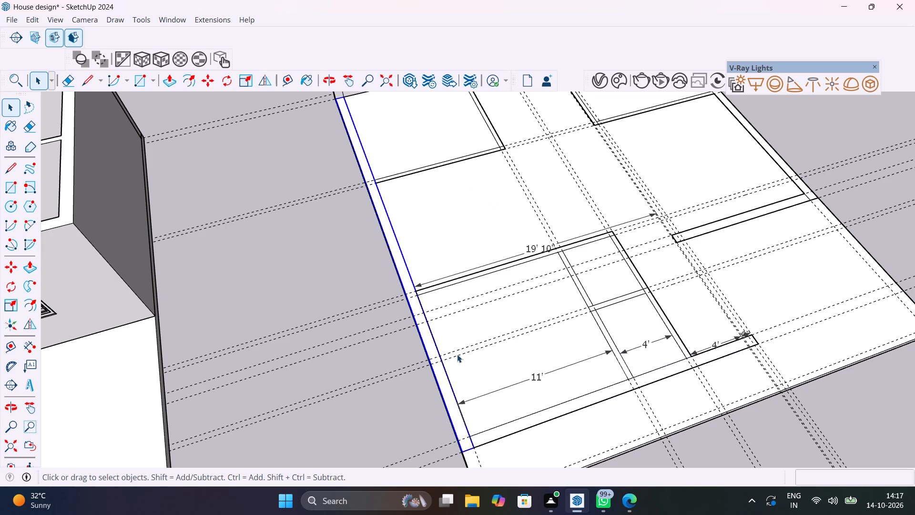
Inside the long side wall group, extrude the strip up 10' 6 9/16" and leave the group.
double_click(454, 402)
key("p")
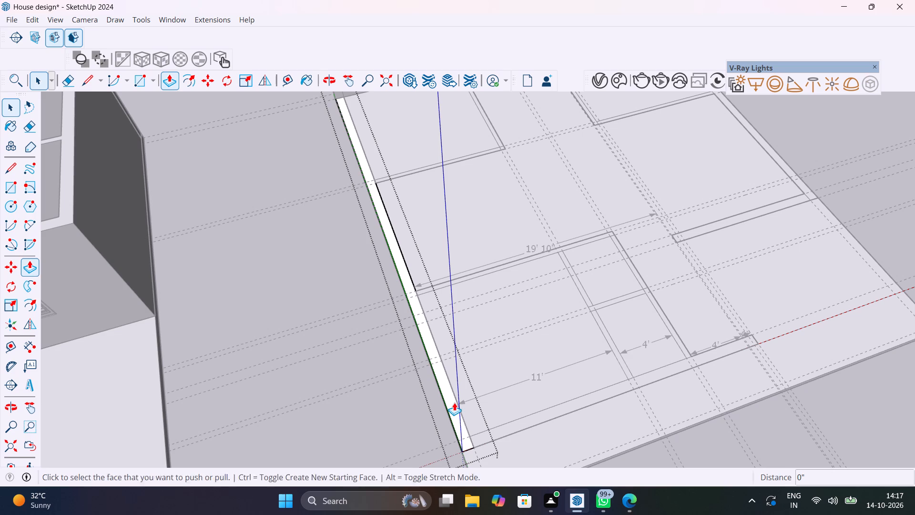
left_click(454, 402)
left_click(63, 221)
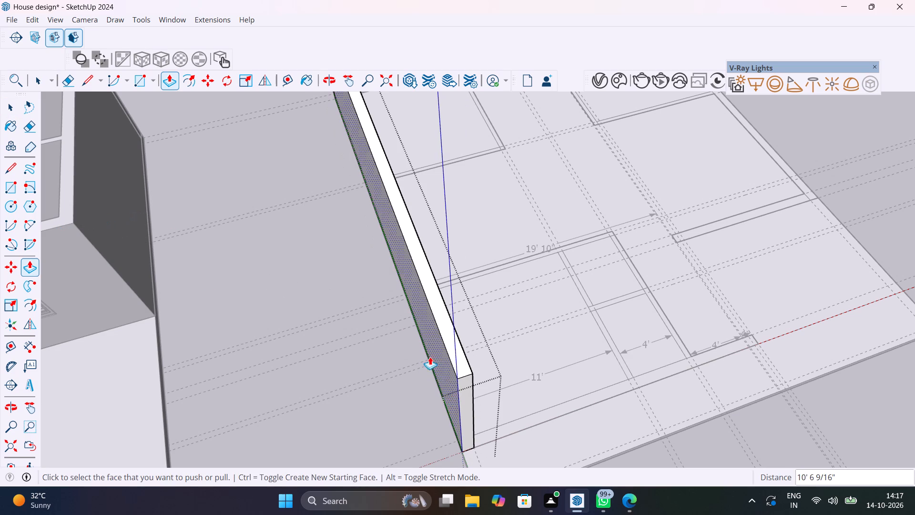
key("space")
left_click(400, 412)
Draw a 9" by 9' 5 1/2" rectangle from the 9"-dimensioned end of the front wall strip to the far edge of the parallel wall strip.
middle_click_drag(519, 402, 255, 376)
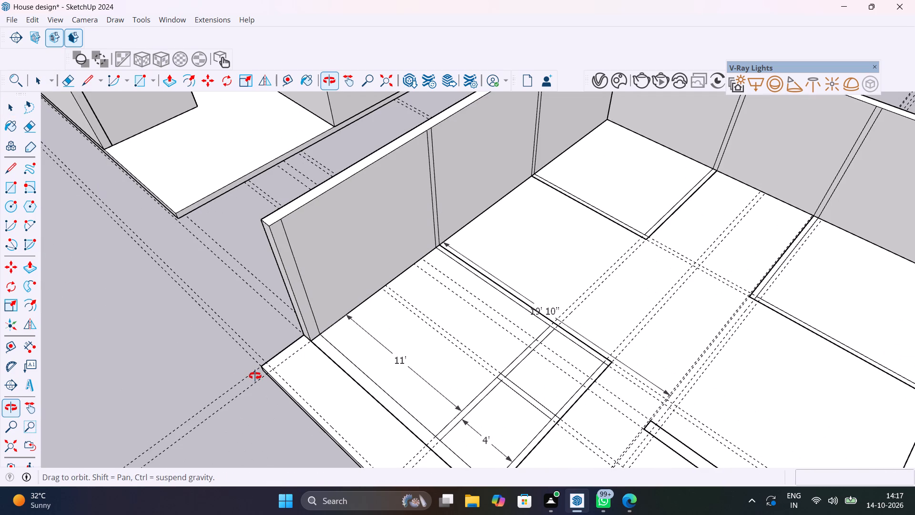
middle_click_drag(255, 376, 402, 380)
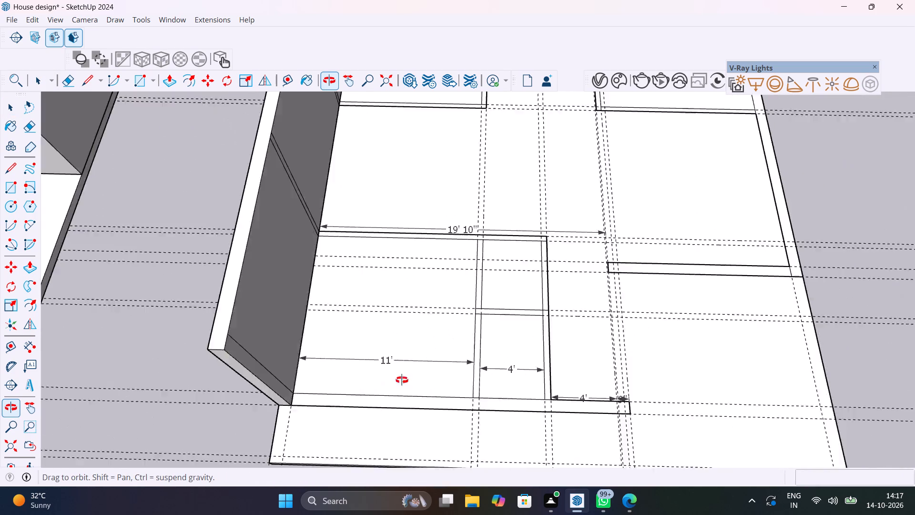
middle_click_drag(402, 380, 426, 387)
scroll(660, 369, "up", 9)
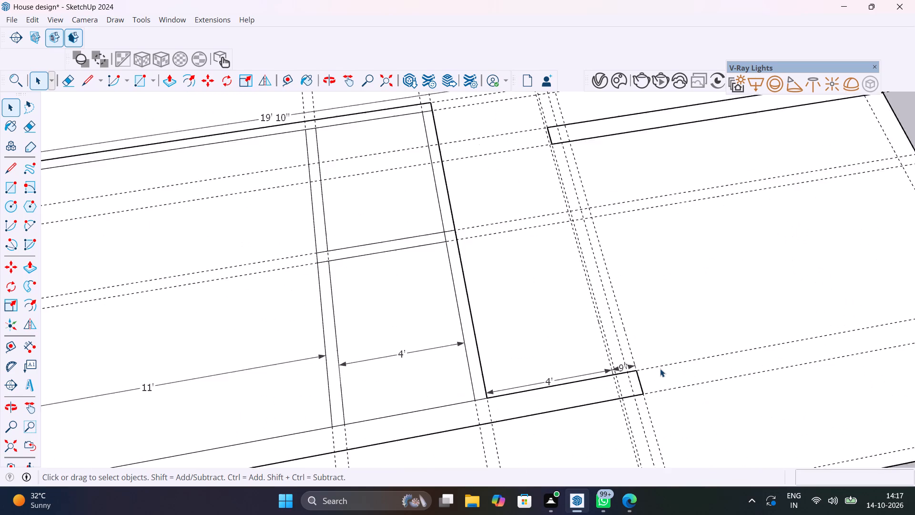
scroll(641, 367, "up", 1)
middle_click_drag(641, 367, 493, 378, "shift")
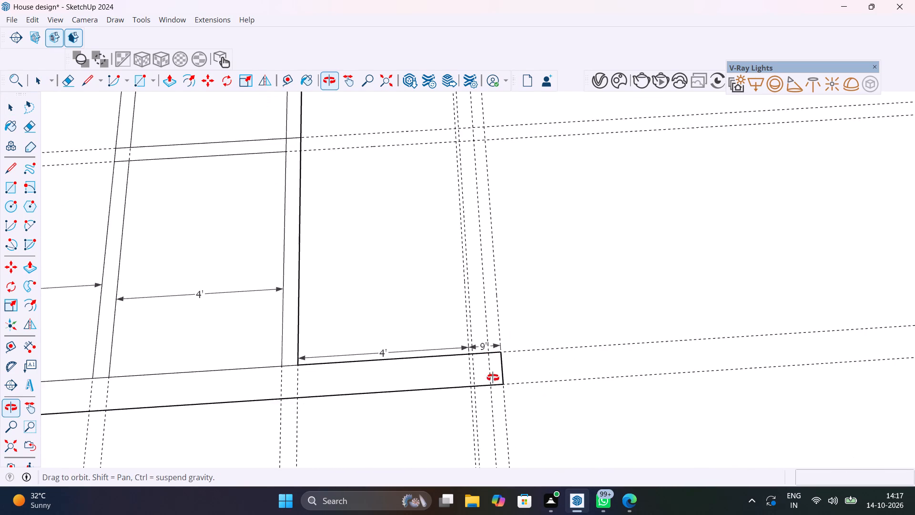
middle_click_drag(493, 378, 508, 447, "shift")
key("r")
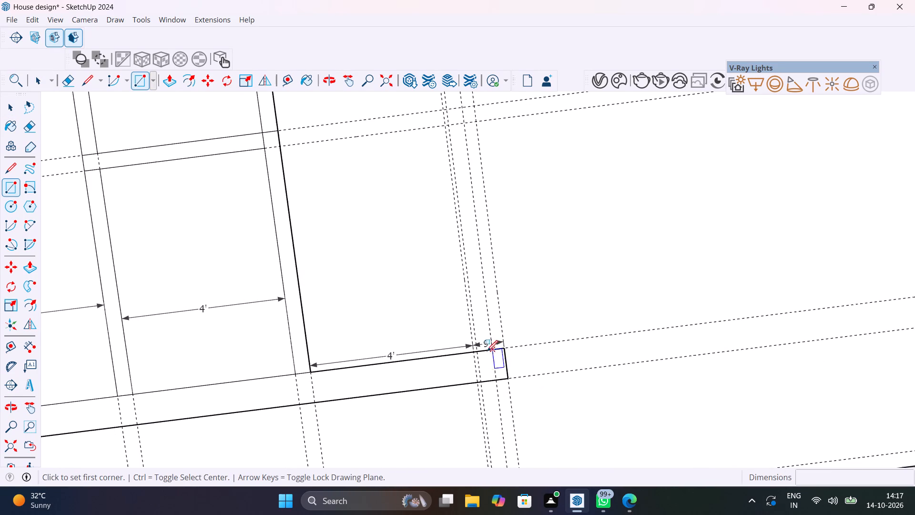
scroll(485, 350, "up", 12)
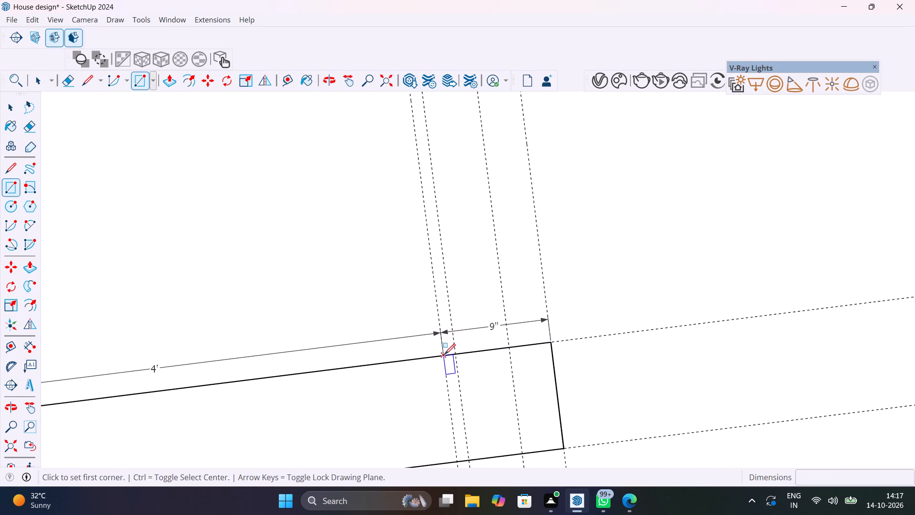
left_click(445, 355)
scroll(490, 308, "down", 6)
scroll(490, 308, "up", 1)
scroll(490, 308, "down", 6)
middle_click_drag(495, 308, 531, 400, "shift")
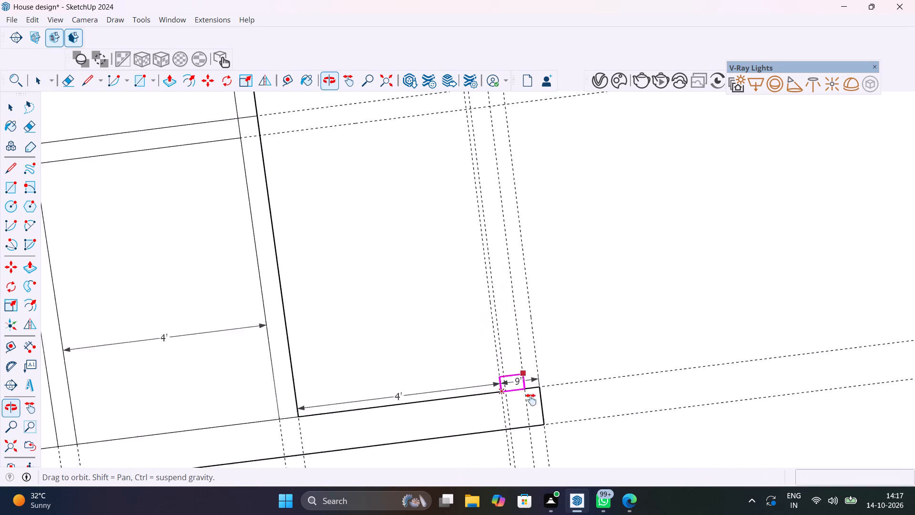
middle_click_drag(531, 400, 563, 507, "shift")
scroll(559, 254, "down", 7)
scroll(559, 254, "up", 1)
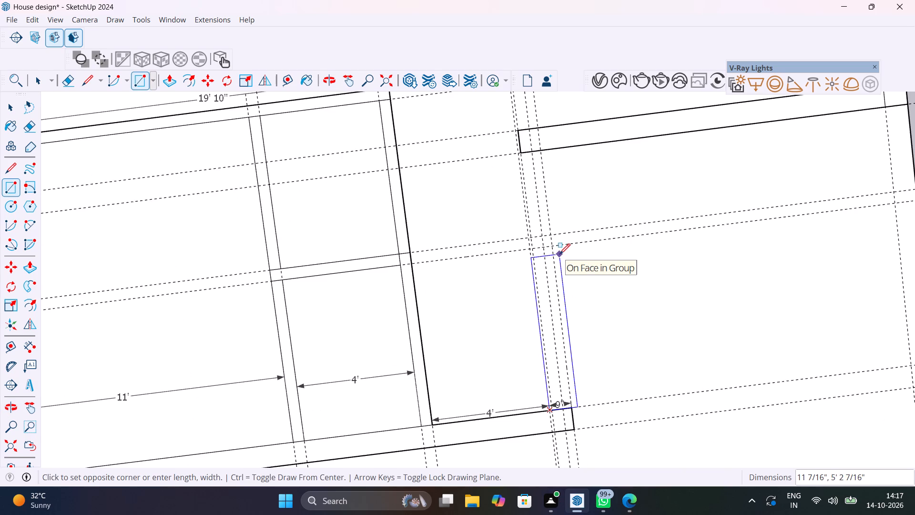
scroll(559, 254, "down", 3)
scroll(533, 145, "up", 9)
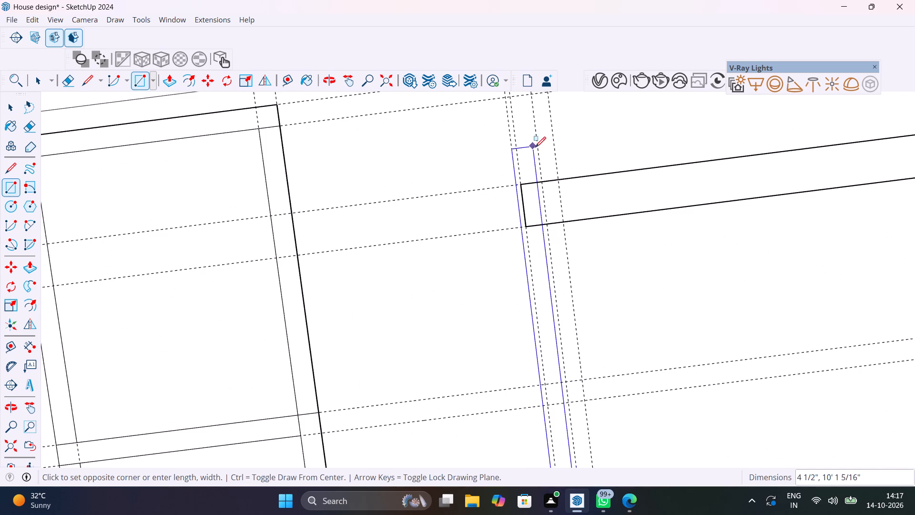
left_click(556, 181)
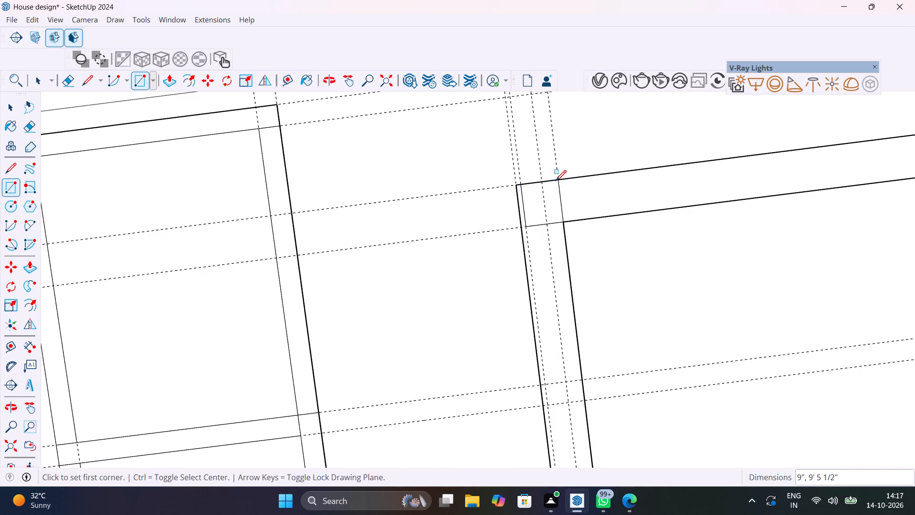
Delete the three leftover inner edges where the new rectangle overlaps the adjoining wall strip, merging both into one L-shaped face.
key("space")
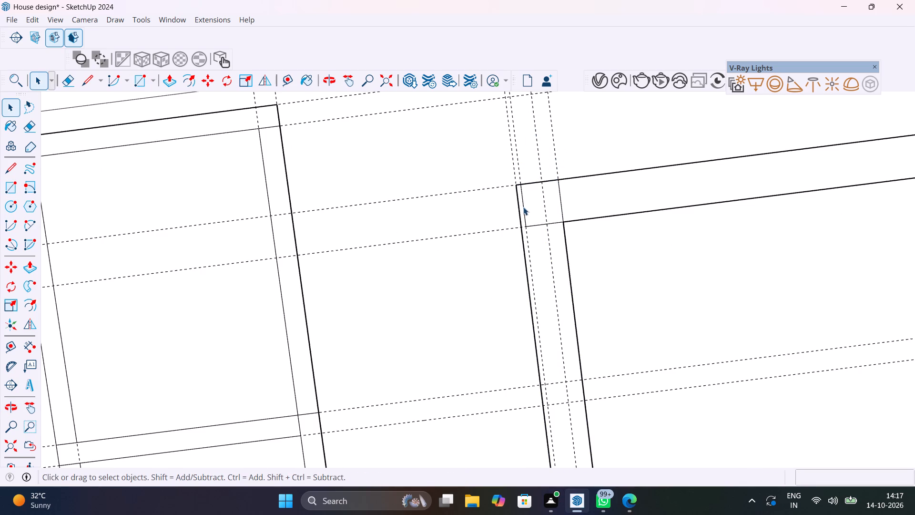
scroll(523, 206, "up", 7)
left_click(523, 209)
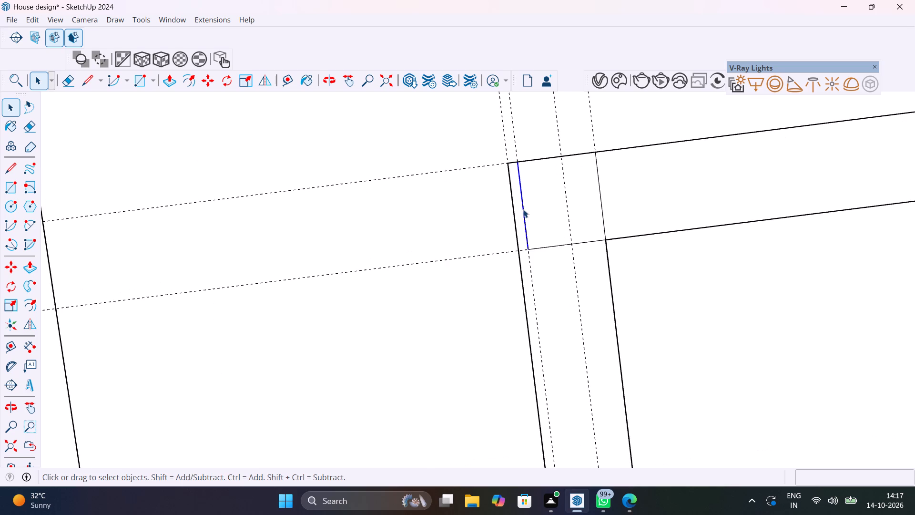
key("Delete")
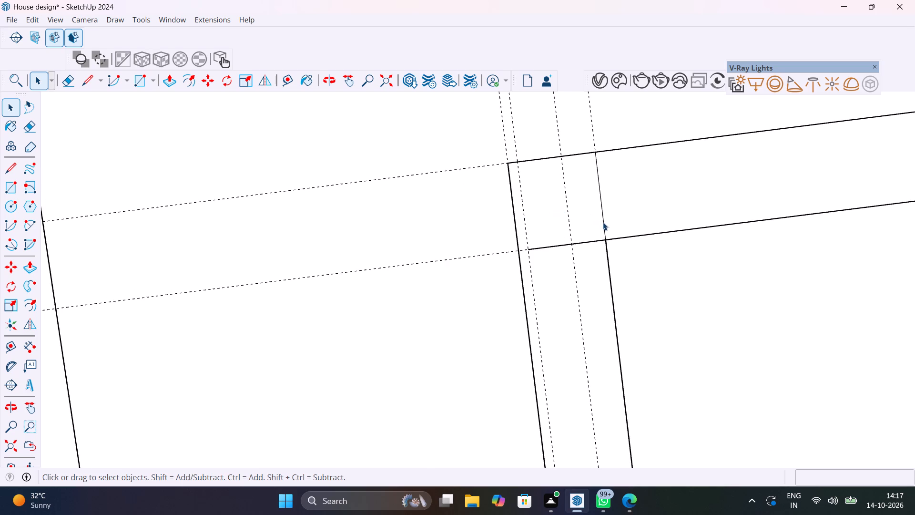
left_click(603, 222)
key("Delete")
left_click(589, 242)
key("Delete")
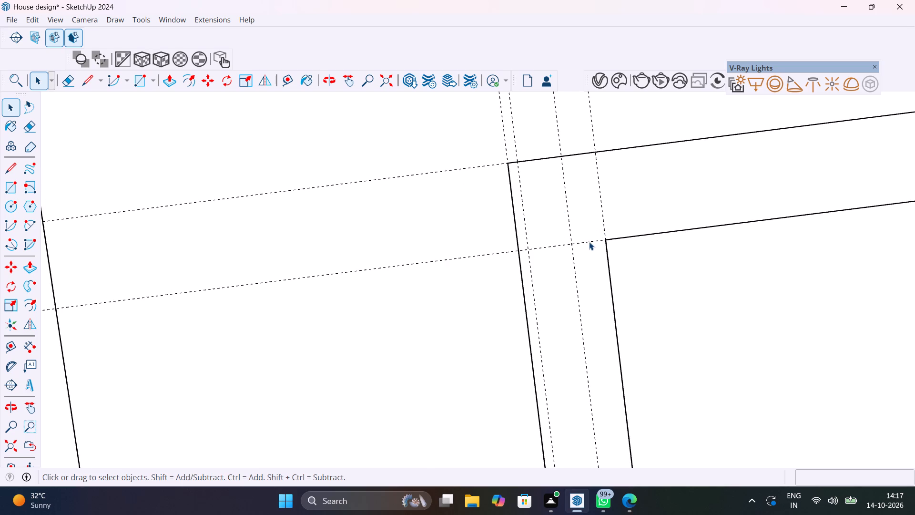
Make the flat front wall strip along the 11' and 4' dimensions, face and edges, into its own group.
scroll(544, 270, "down", 7)
scroll(544, 270, "up", 1)
scroll(544, 270, "down", 13)
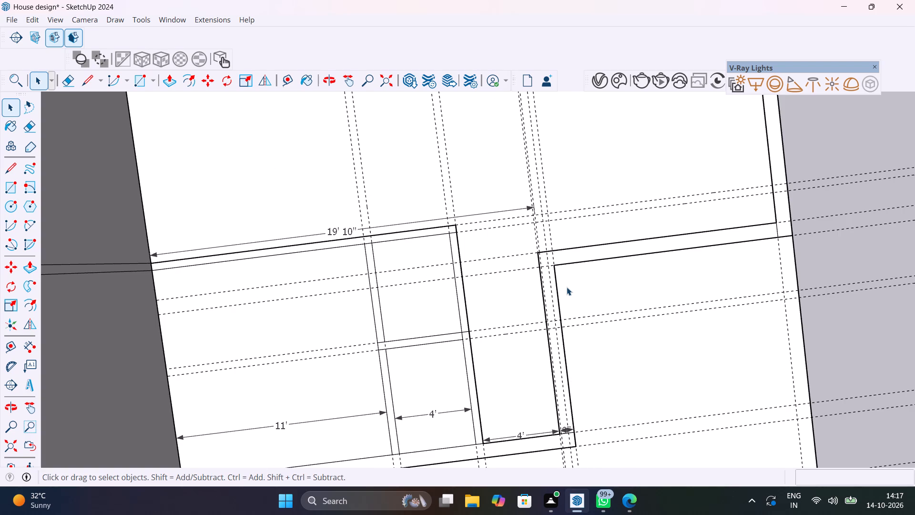
middle_click_drag(571, 315, 611, 210, "shift")
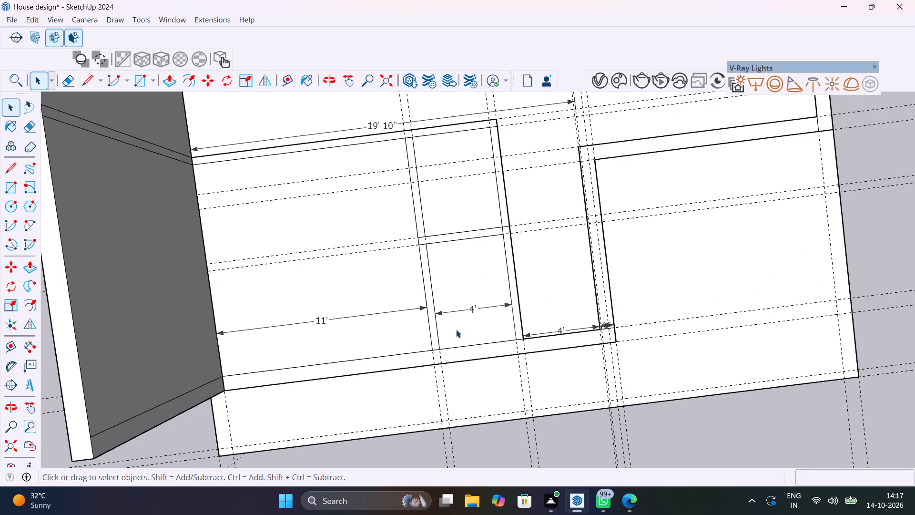
left_click(457, 353)
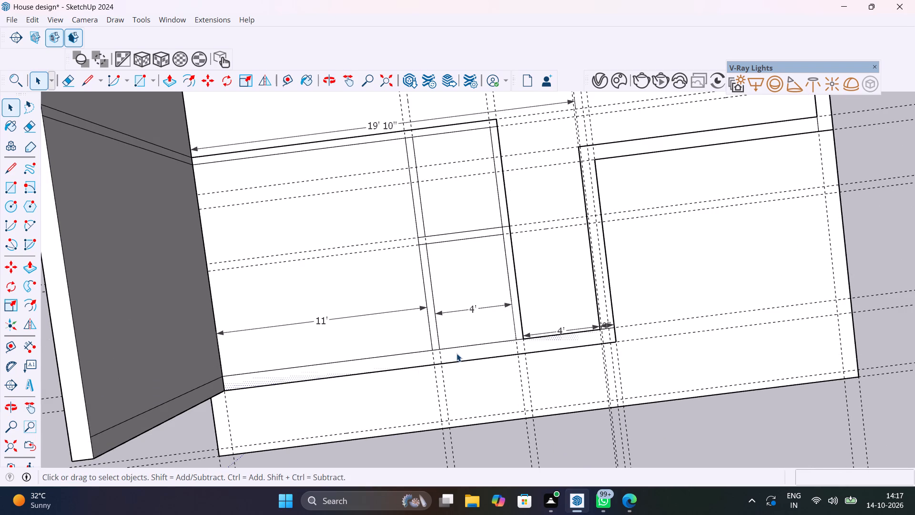
double_click(457, 353)
right_click(457, 353)
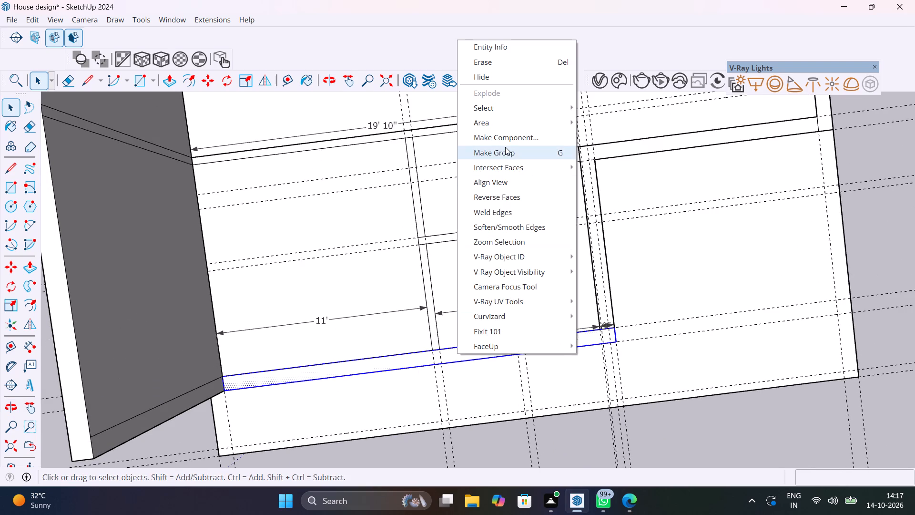
left_click(508, 150)
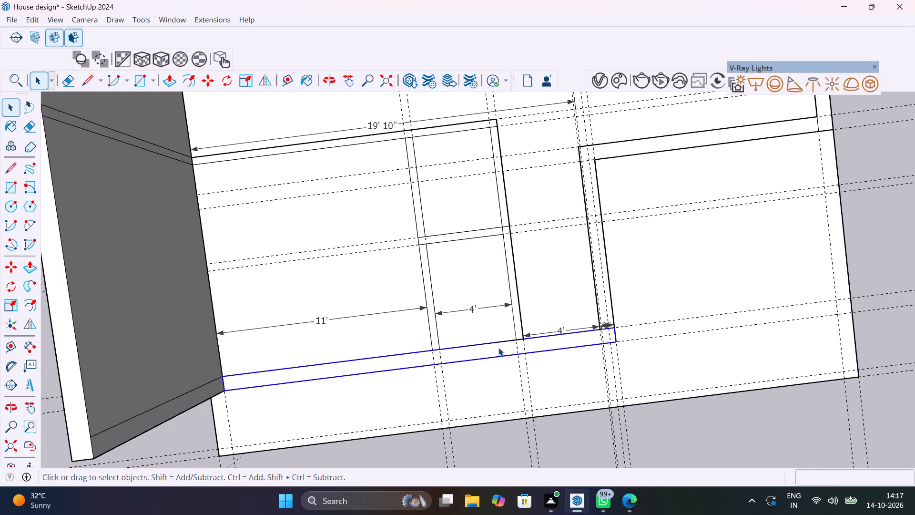
Inside the front wall group, extrude the strip up 10' 6 9/16" to match the long side wall and leave the group.
double_click(498, 348)
key("p")
left_click(498, 348)
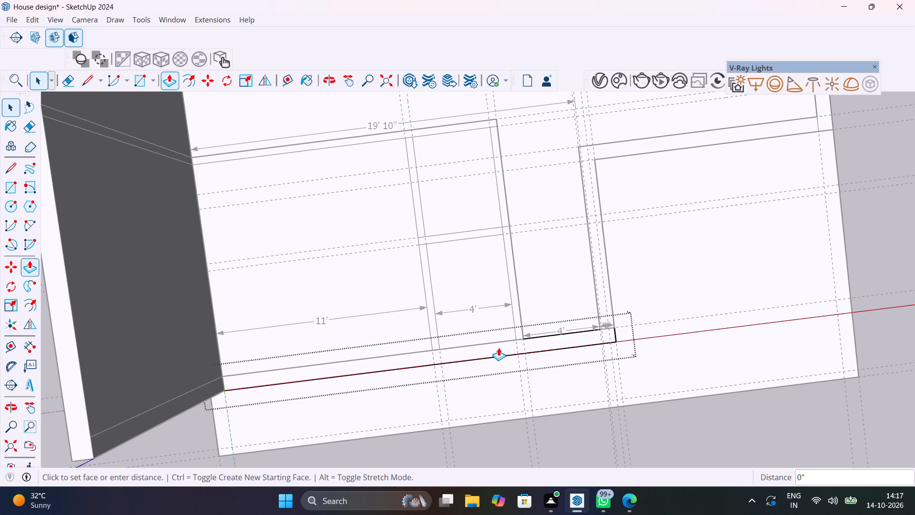
left_click(62, 318)
key("space")
left_click(871, 249)
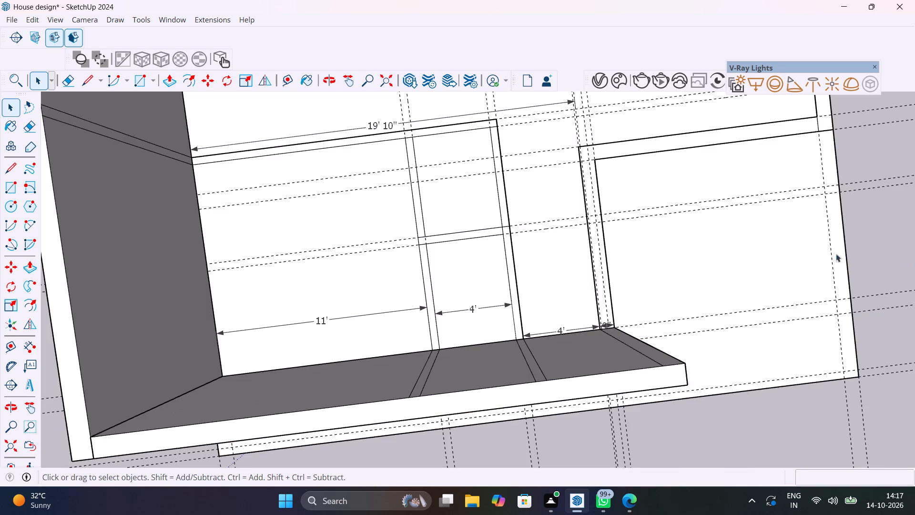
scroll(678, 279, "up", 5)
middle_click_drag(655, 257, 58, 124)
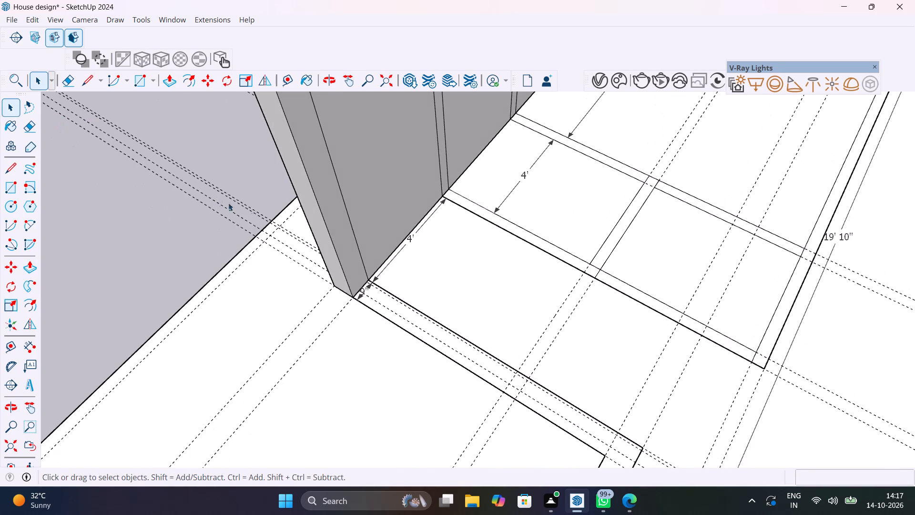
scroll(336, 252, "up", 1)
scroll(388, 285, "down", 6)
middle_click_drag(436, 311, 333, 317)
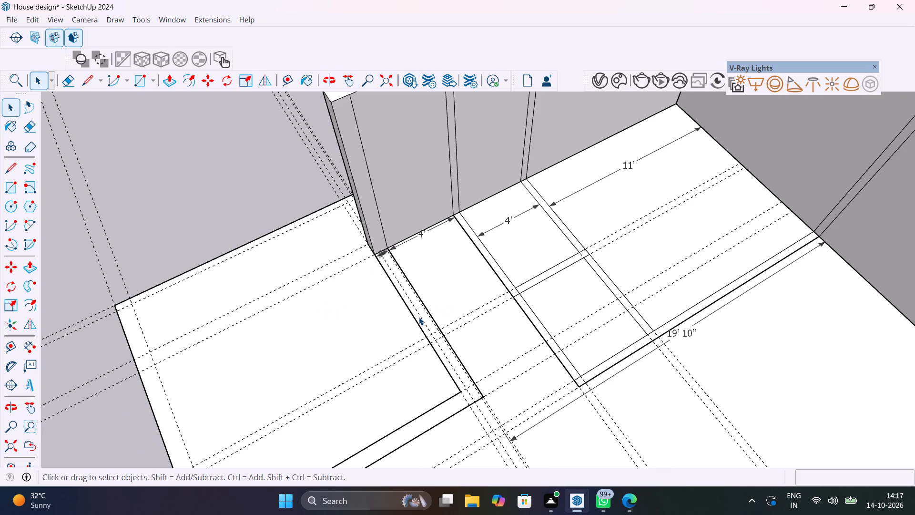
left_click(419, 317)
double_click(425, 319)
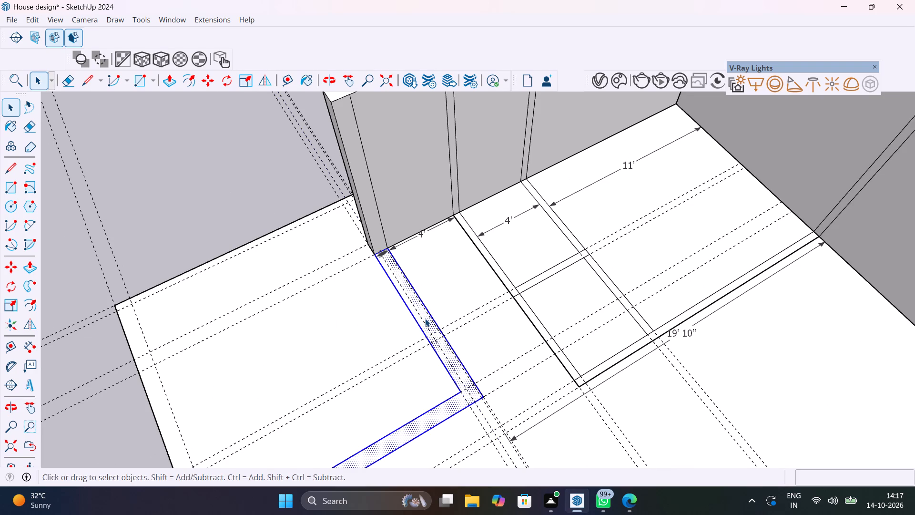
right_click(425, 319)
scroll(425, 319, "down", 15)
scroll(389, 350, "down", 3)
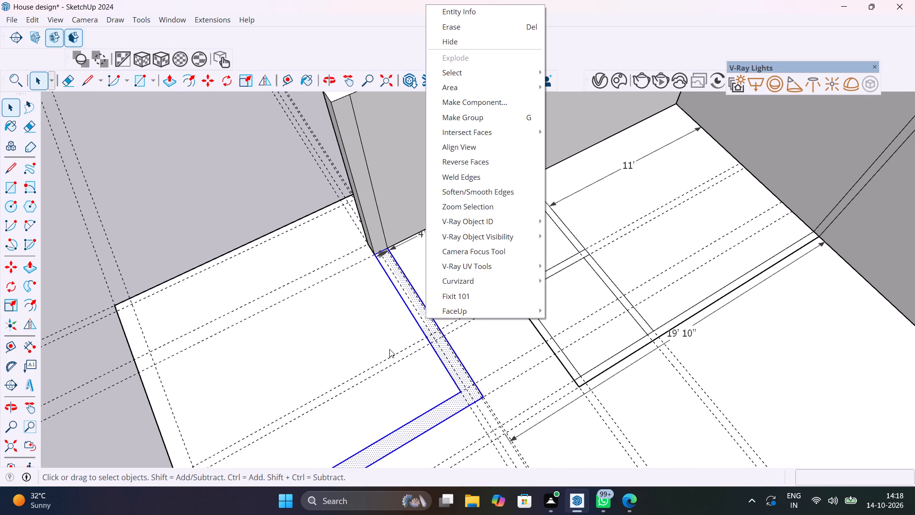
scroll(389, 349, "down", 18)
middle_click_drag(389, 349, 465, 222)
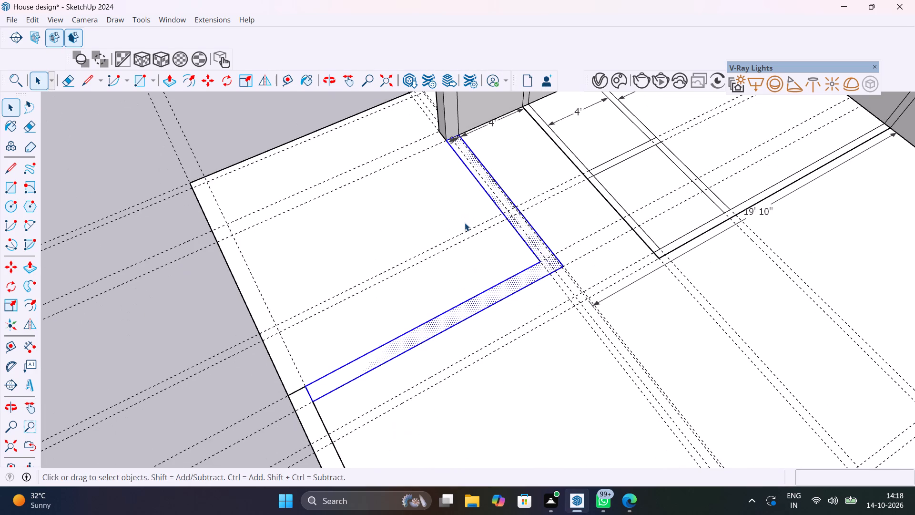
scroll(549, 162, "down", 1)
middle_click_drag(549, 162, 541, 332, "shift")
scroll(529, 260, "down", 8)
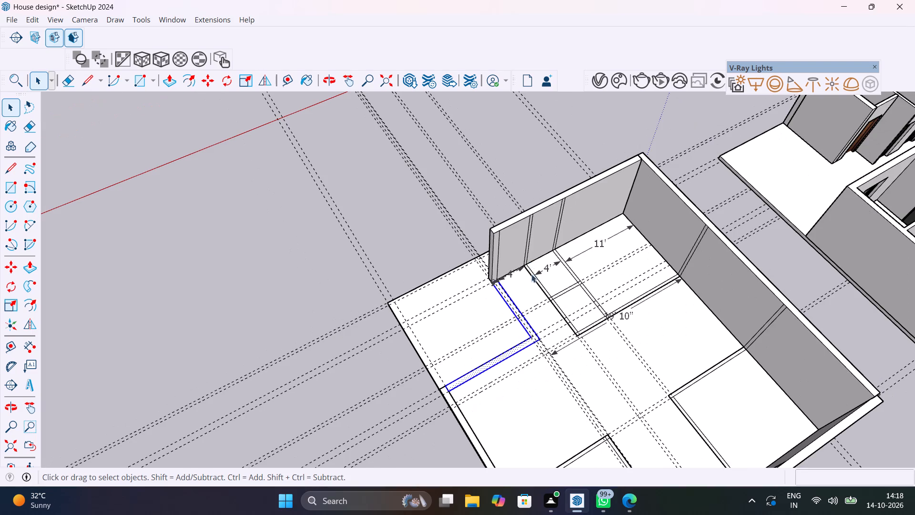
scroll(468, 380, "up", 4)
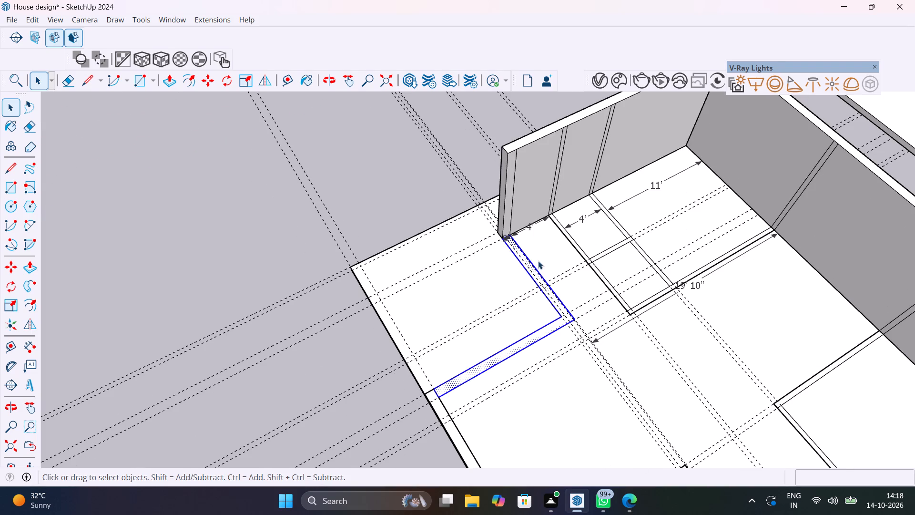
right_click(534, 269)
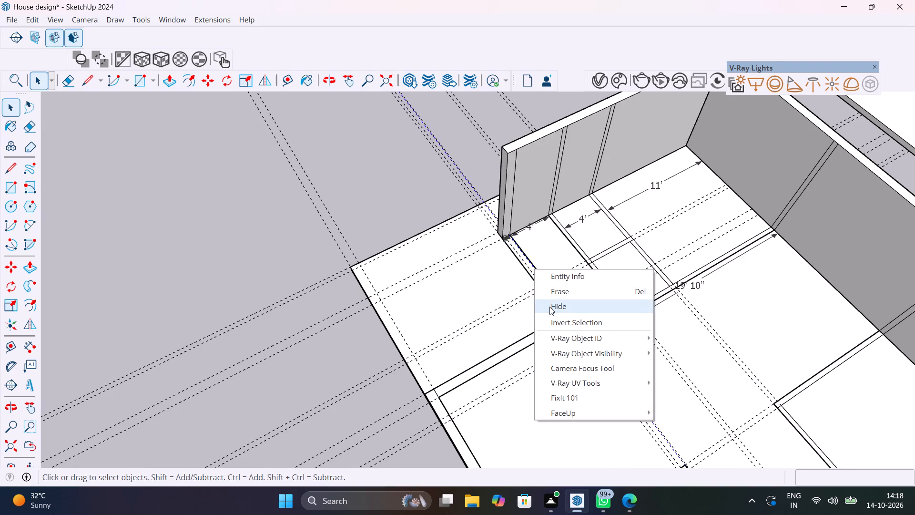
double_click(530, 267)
Make the flat L-shaped wall strip adjoining the front wall's end, face and edges, into its own group.
scroll(530, 267, "up", 10)
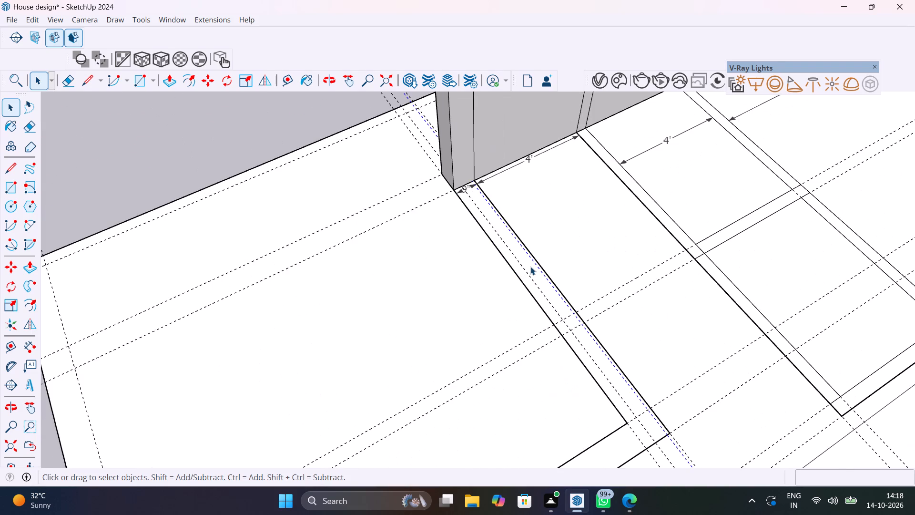
triple_click(532, 269)
double_click(532, 269)
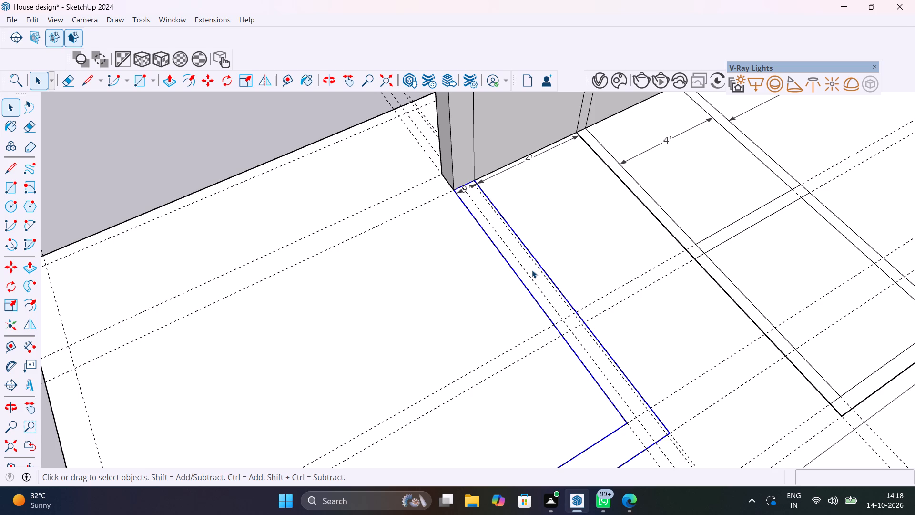
right_click(532, 270)
left_click(580, 115)
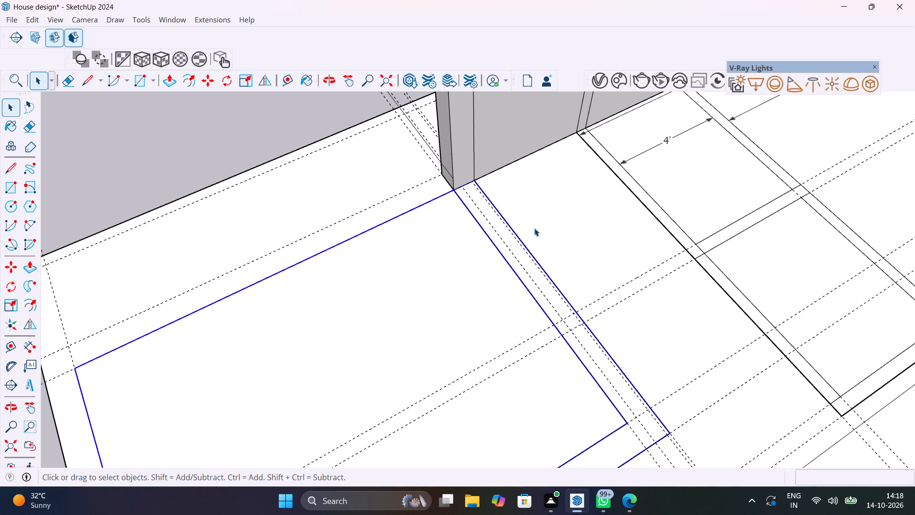
Inside the L-shaped wall group, extrude the strip up 10' 6 9/16" to match the adjoining wall and leave the group.
double_click(538, 275)
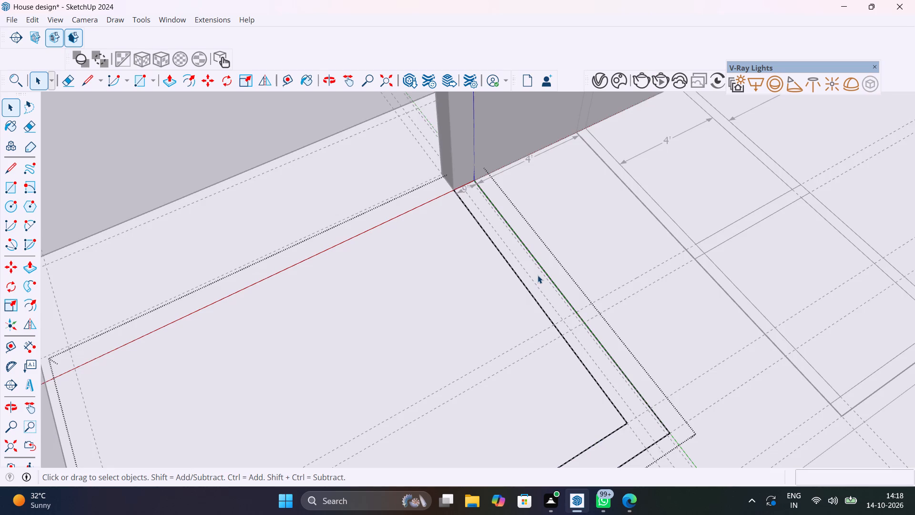
key("p")
left_click(538, 275)
scroll(519, 227, "down", 7)
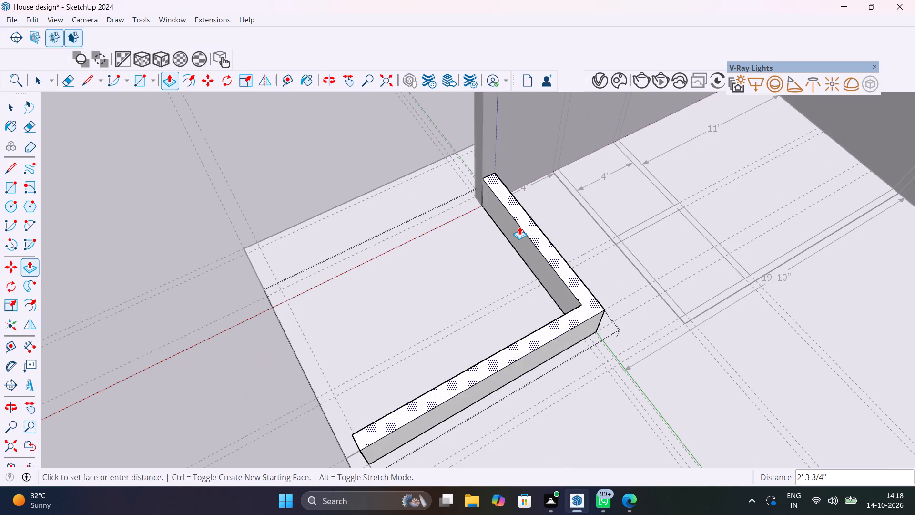
scroll(519, 227, "down", 5)
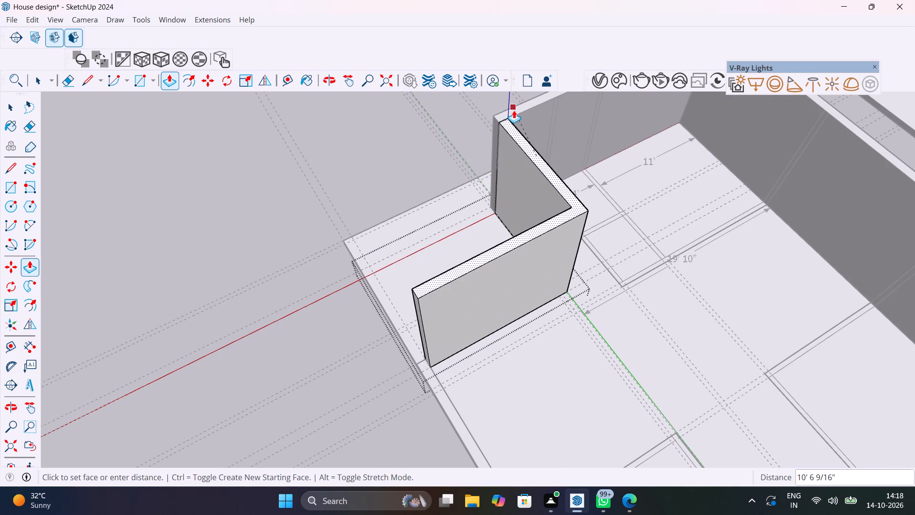
left_click(514, 110)
key("space")
left_click(330, 322)
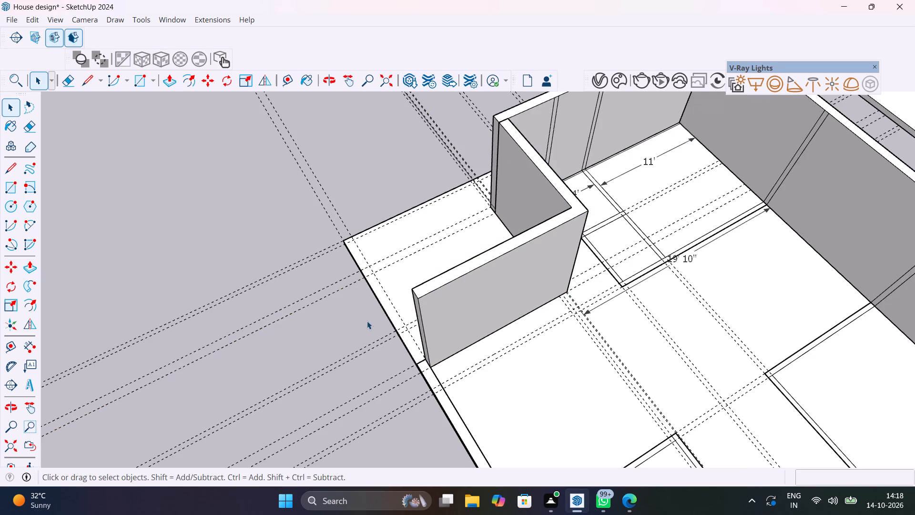
Make the remaining flat outer wall strip, running along the slab edge from the L-shaped wall's end, into its own group.
scroll(413, 360, "up", 3)
middle_click_drag(423, 359, 435, 319)
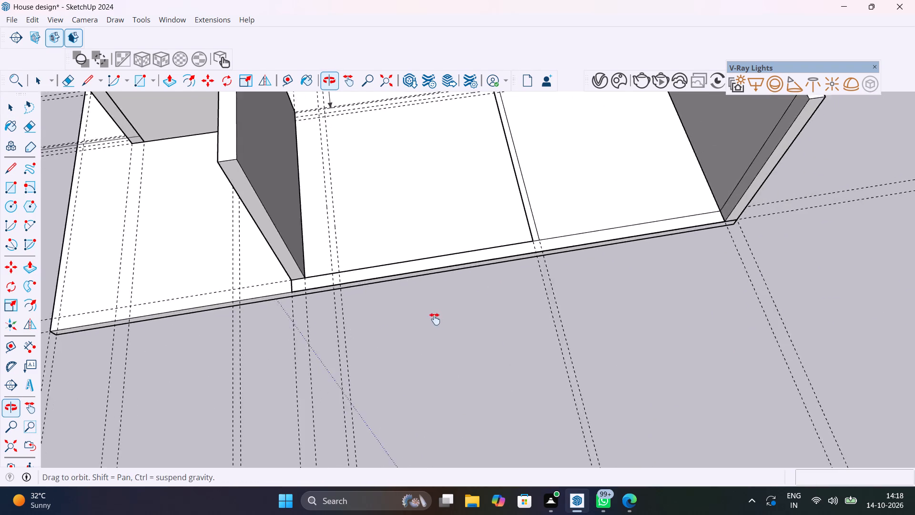
middle_click_drag(435, 319, 539, 404)
scroll(535, 344, "up", 5)
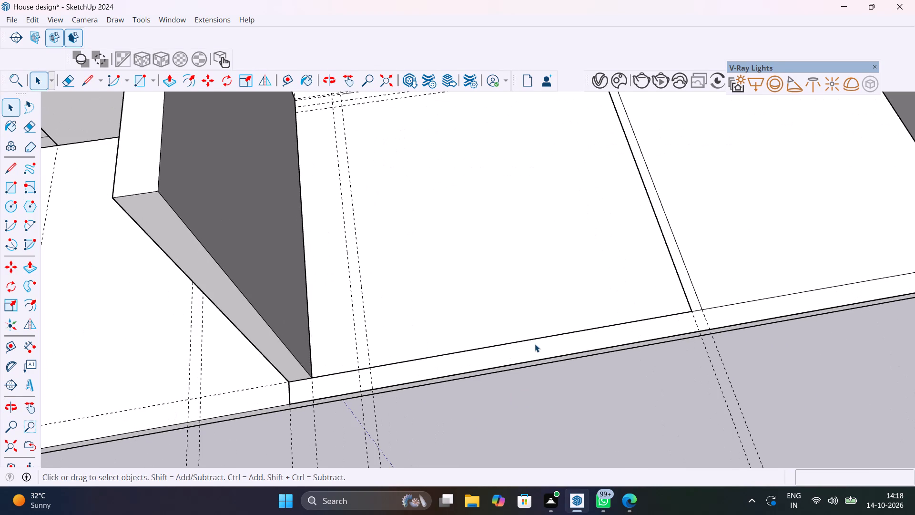
double_click(535, 347)
right_click(535, 347)
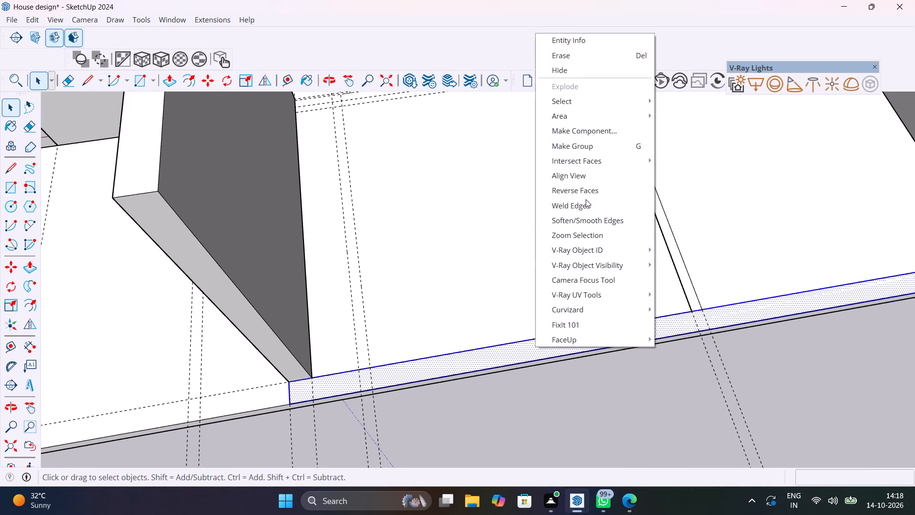
left_click(595, 147)
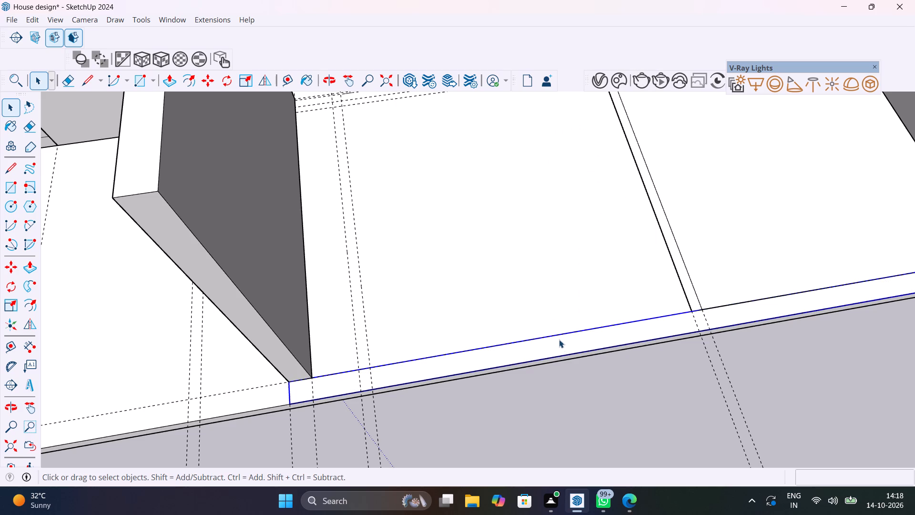
Inside the new outer wall group, extrude the strip up 10' 6 9/16" to match the neighbouring walls and leave the group.
double_click(562, 345)
left_click(562, 345)
key("p")
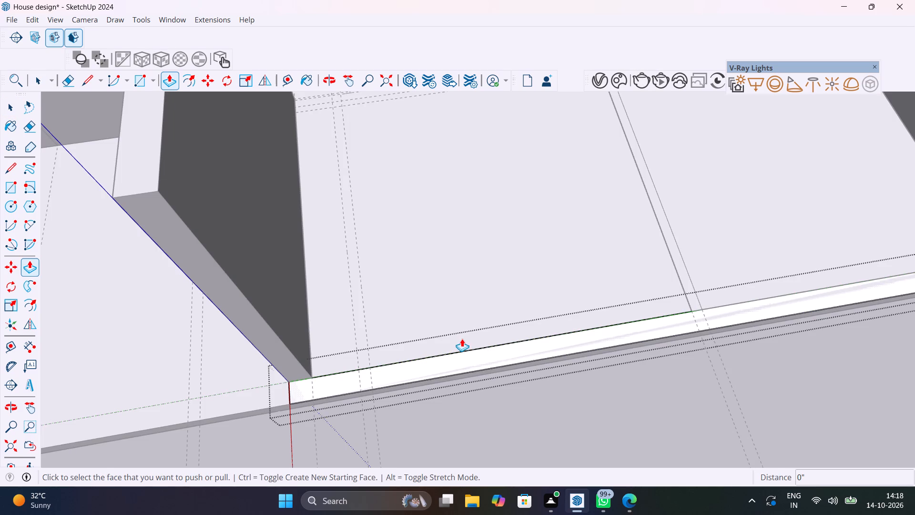
left_click(468, 358)
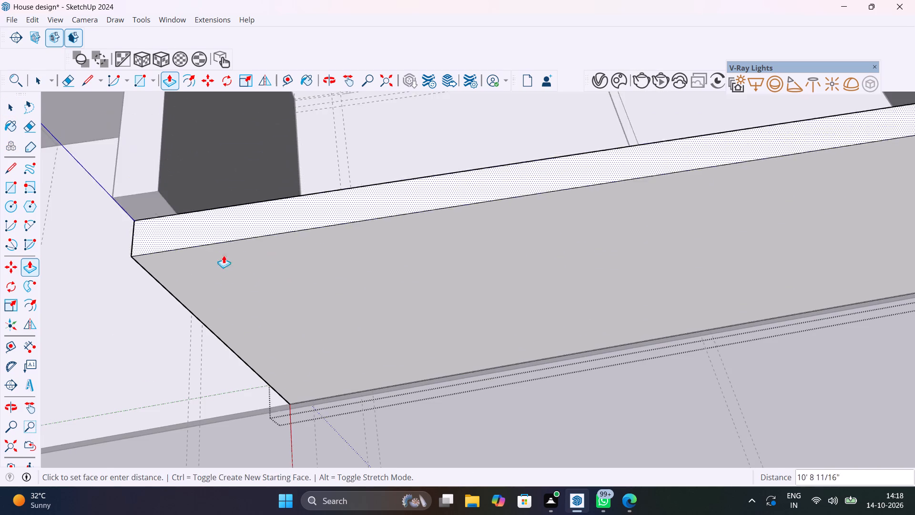
scroll(179, 228, "down", 1)
middle_click_drag(234, 260, 635, 233)
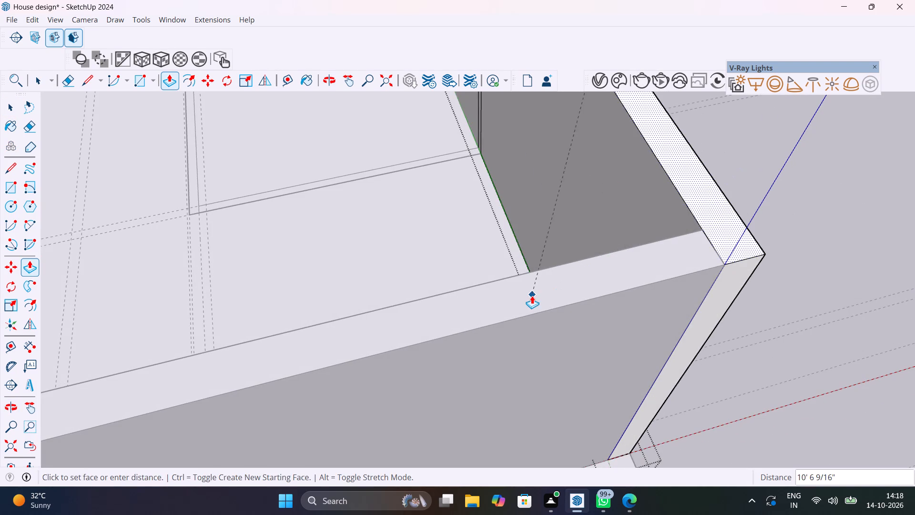
left_click(610, 280)
scroll(647, 312, "down", 9)
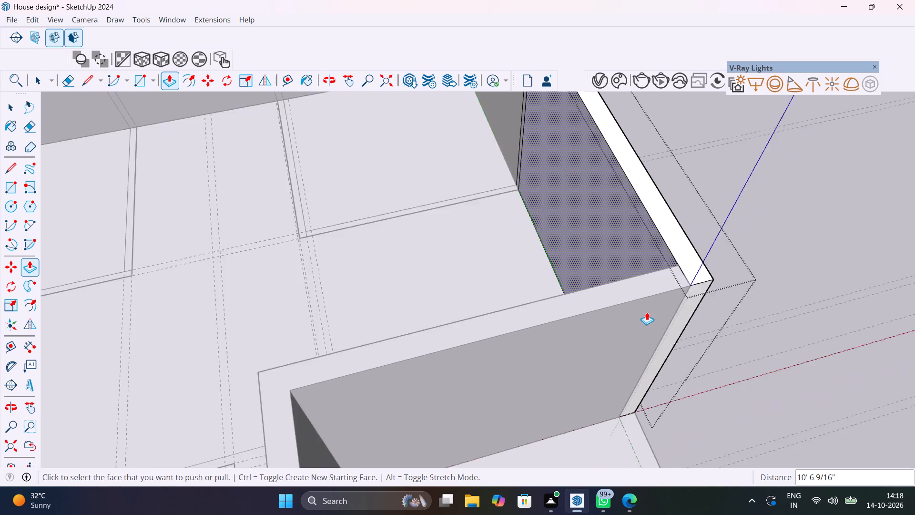
scroll(647, 312, "down", 3)
key("space")
left_click(818, 237)
Erase the short leftover edge and overlapping guide at the inner corner of the room between the back wall and long side wall.
scroll(691, 258, "down", 3)
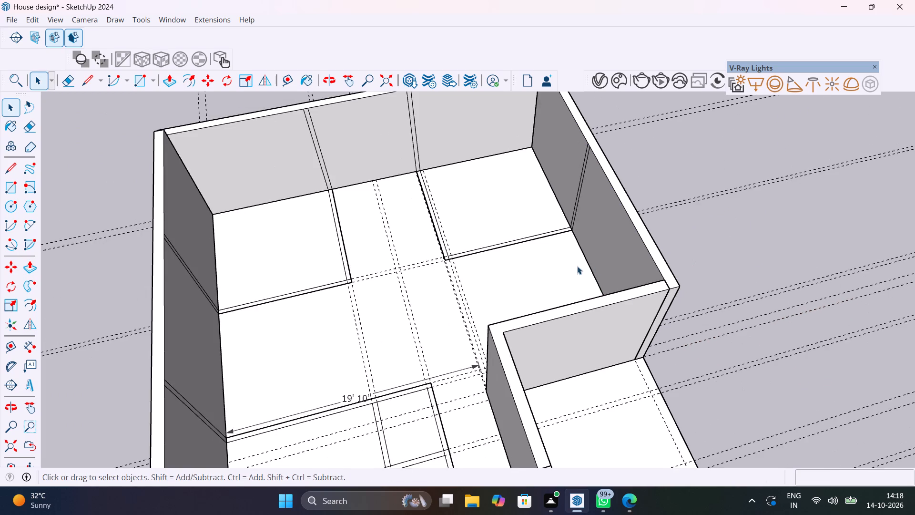
scroll(577, 266, "down", 5)
scroll(619, 270, "down", 1)
middle_click_drag(611, 269, 467, 362)
scroll(539, 221, "up", 2)
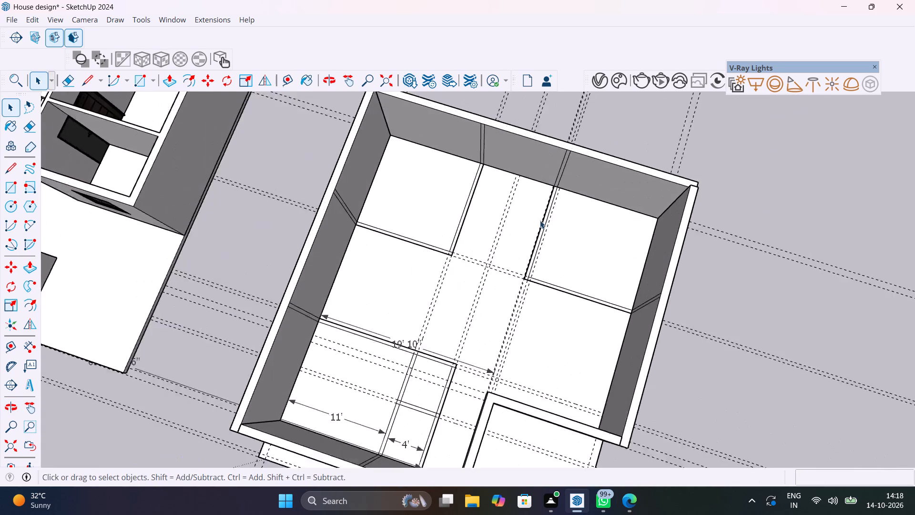
scroll(540, 220, "up", 8)
middle_click_drag(547, 267, 653, 268)
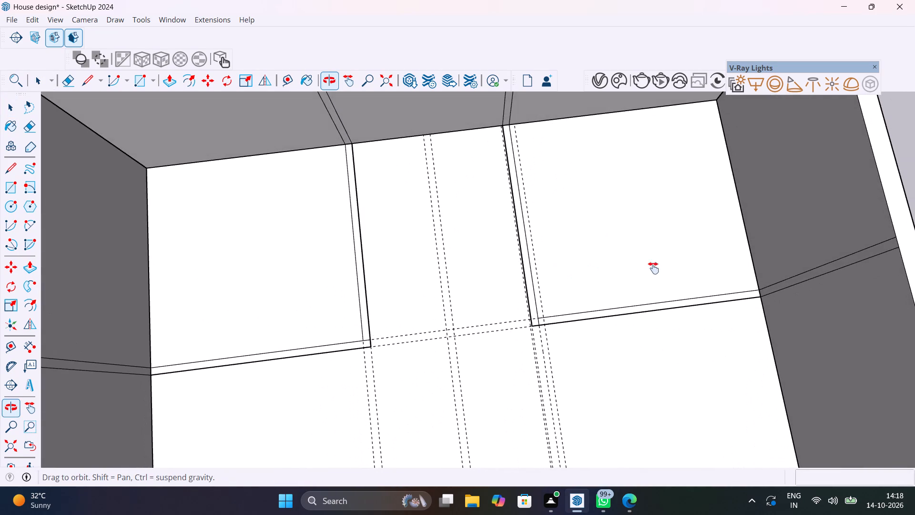
middle_click_drag(653, 268, 776, 301)
scroll(484, 377, "up", 9)
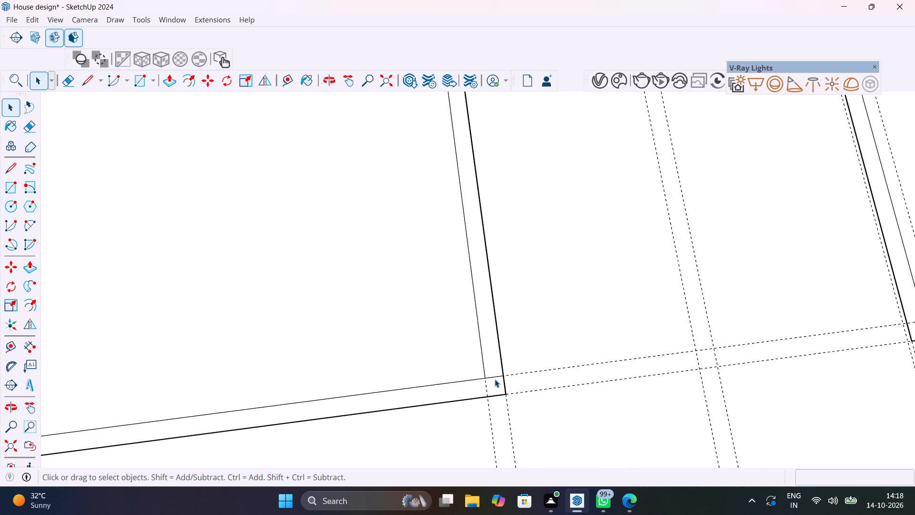
key("e")
left_click(494, 380)
left_click_drag(494, 380, 494, 375)
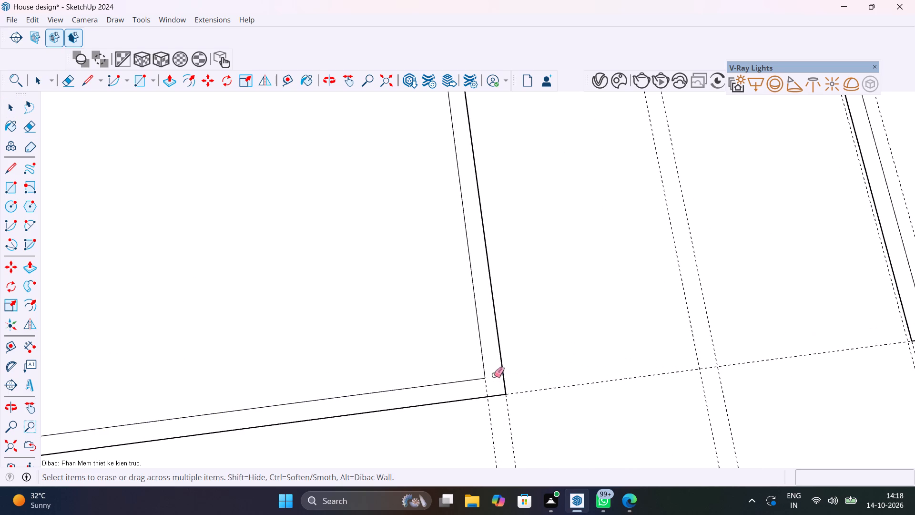
Make that room's merged L-shaped partition strip, face and edges, into its own group.
key("space")
double_click(494, 375)
right_click(494, 374)
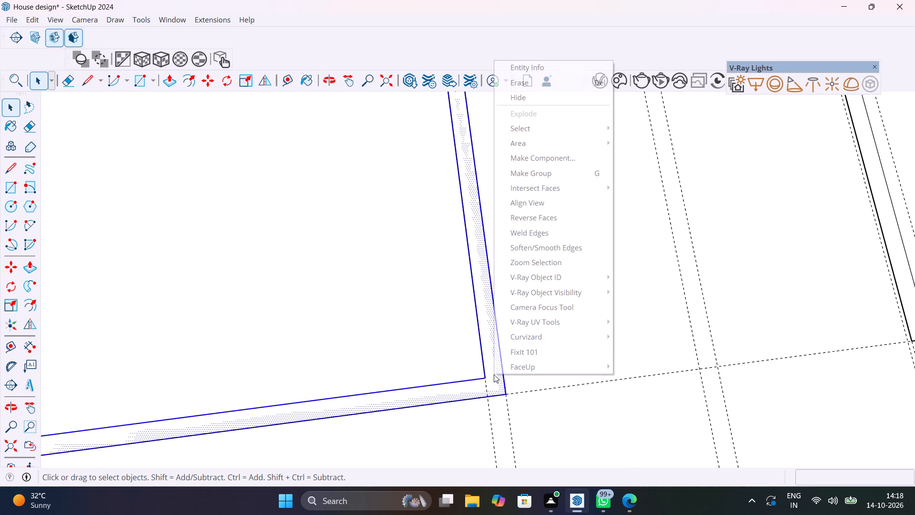
left_click(543, 173)
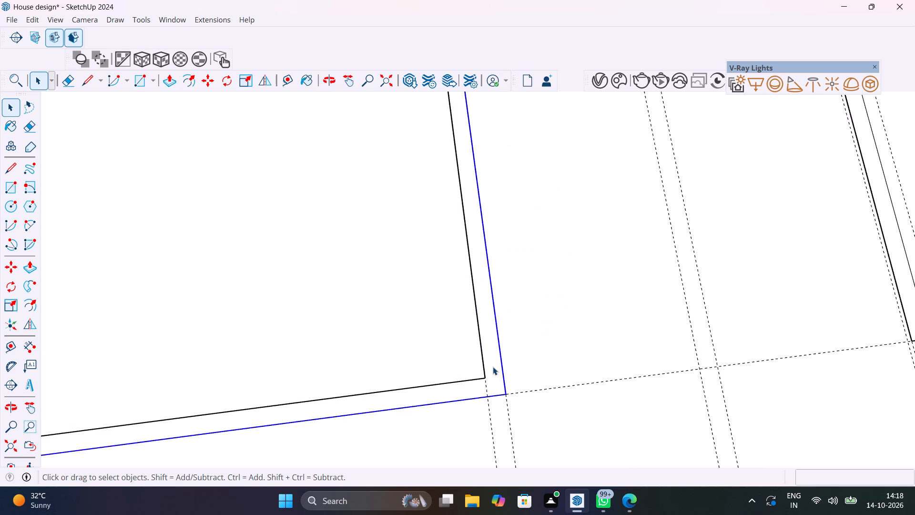
Inside the partition group, extrude the L-shaped strip up to the top of the long side wall and leave the group.
double_click(493, 367)
key("p")
left_click(493, 367)
scroll(455, 287, "down", 10)
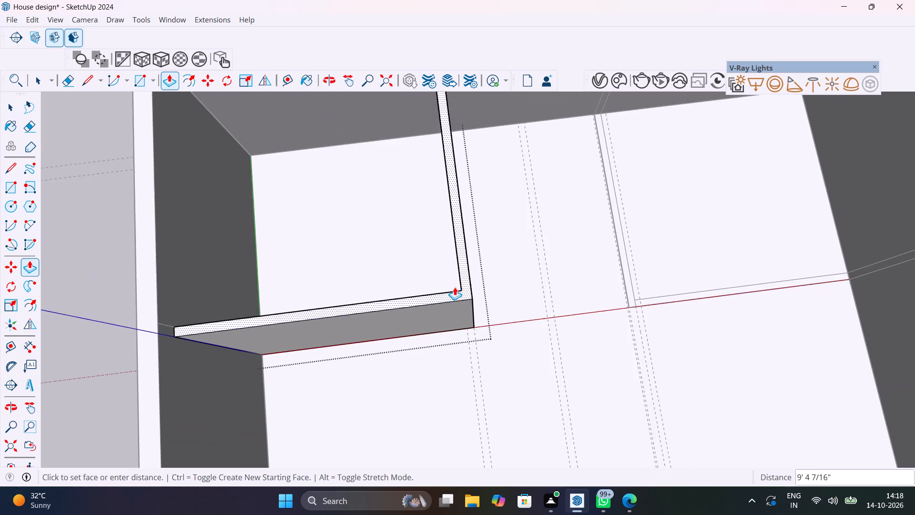
left_click(149, 400)
key("space")
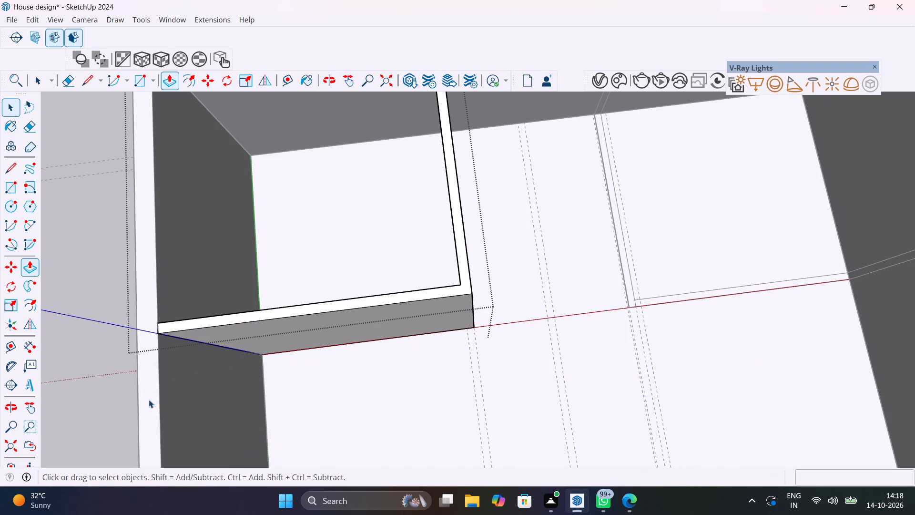
scroll(182, 418, "down", 13)
left_click(647, 304)
Erase the short leftover edge at the partition corner of the opposite back room, merging its two strips into one L-shaped face.
scroll(340, 343, "up", 9)
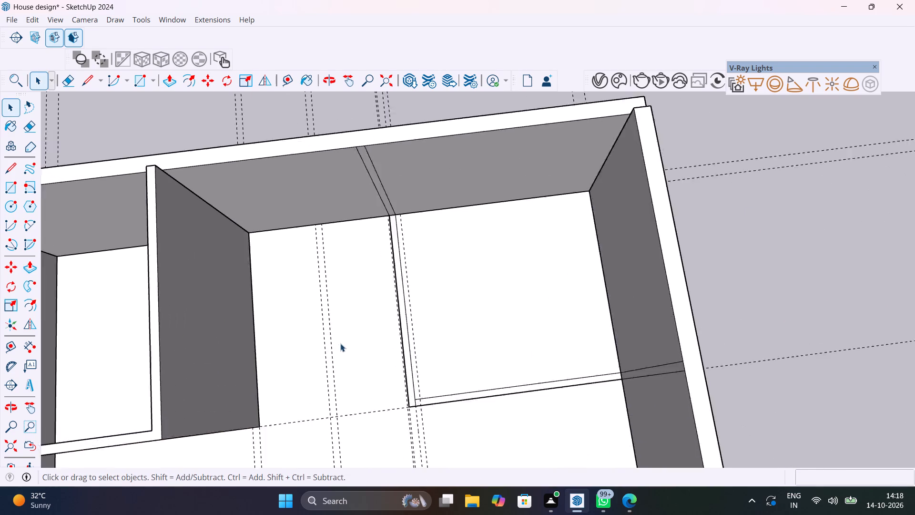
scroll(340, 343, "up", 2)
scroll(447, 426, "up", 9)
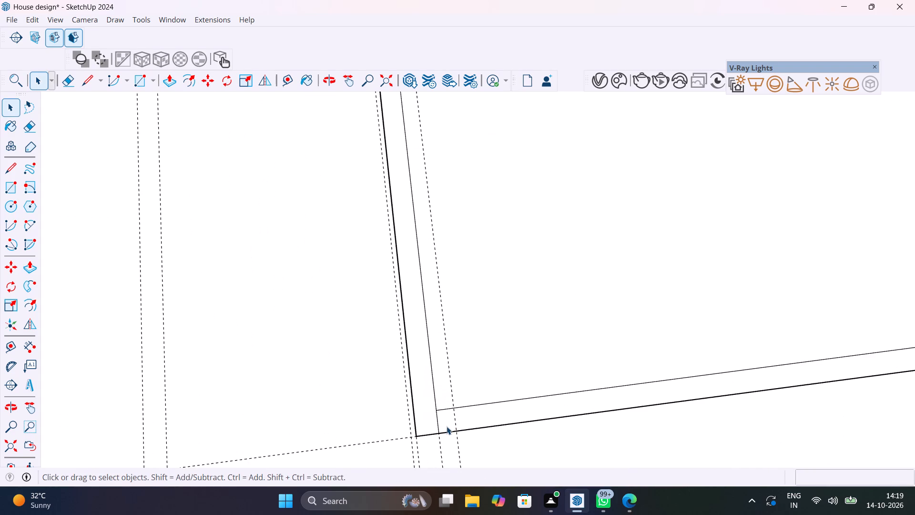
key("e")
scroll(447, 426, "up", 4)
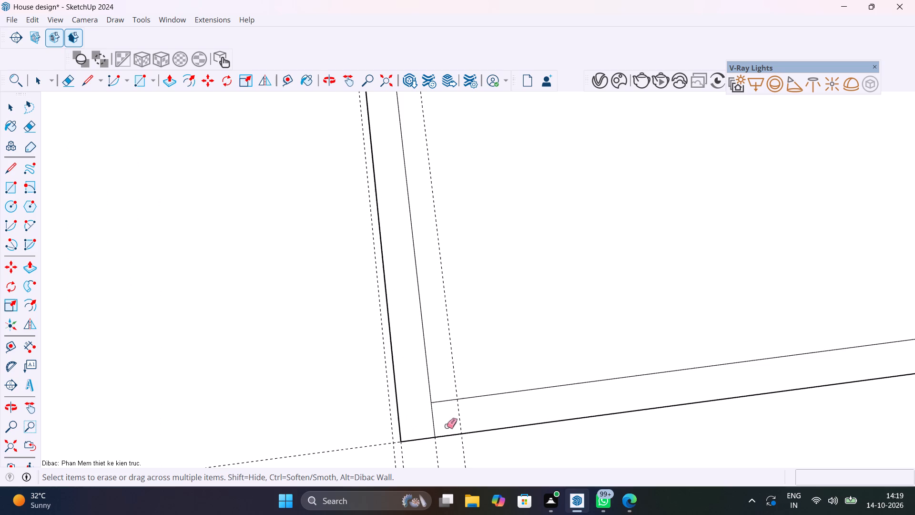
scroll(447, 426, "up", 3)
left_click(431, 422)
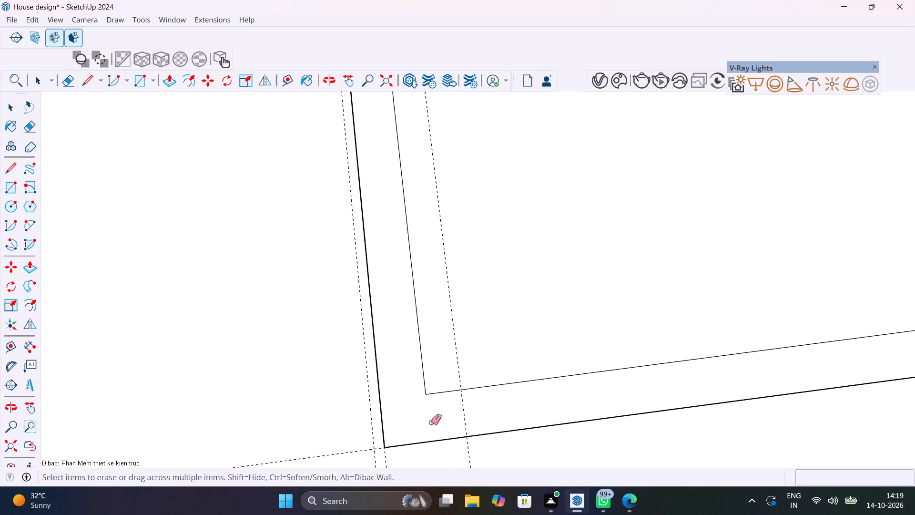
Make the opposite back room's L-shaped partition strip, face and edges, into its own group.
scroll(431, 422, "down", 7)
key("space")
double_click(431, 422)
right_click(431, 422)
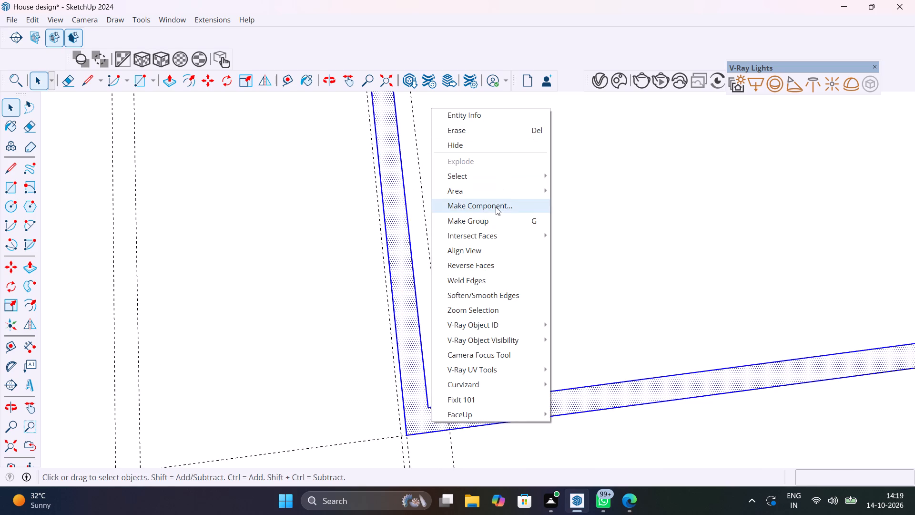
left_click(496, 222)
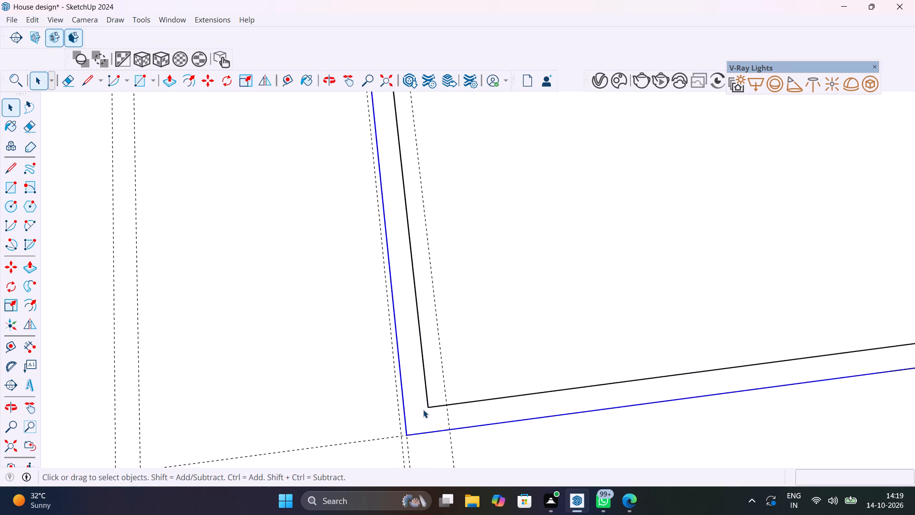
Inside the second partition group, extrude the L-shaped strip up 10' 6 9/16" to match the outer walls and leave the group.
double_click(423, 410)
key("p")
left_click(423, 410)
scroll(401, 381, "down", 6)
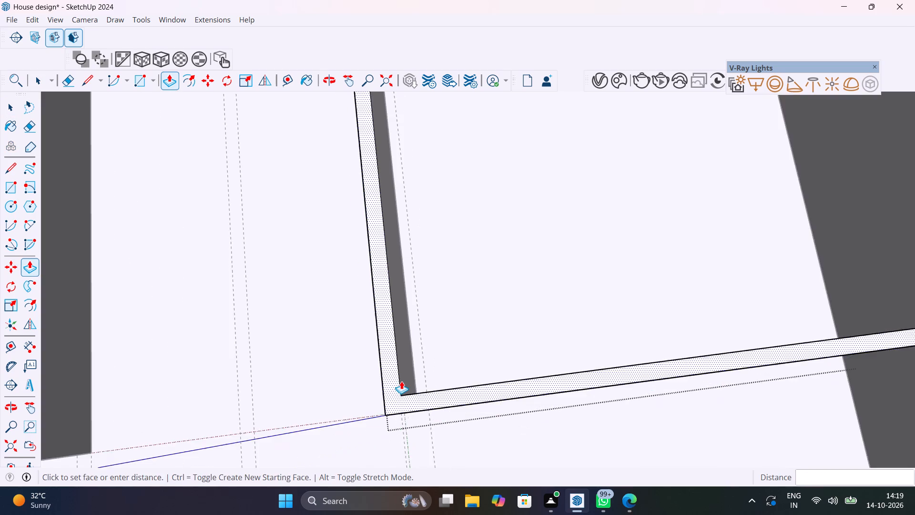
scroll(401, 381, "down", 9)
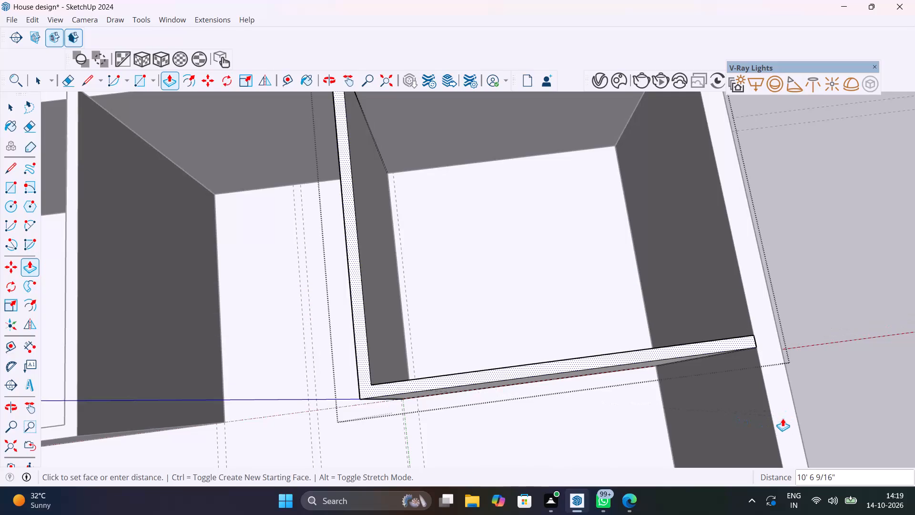
left_click(783, 418)
scroll(450, 370, "down", 6)
key("space")
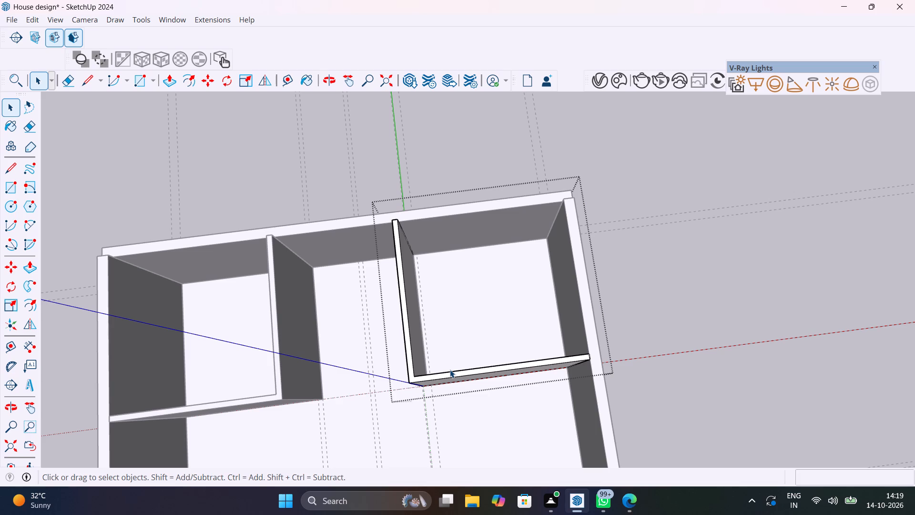
scroll(431, 419, "down", 7)
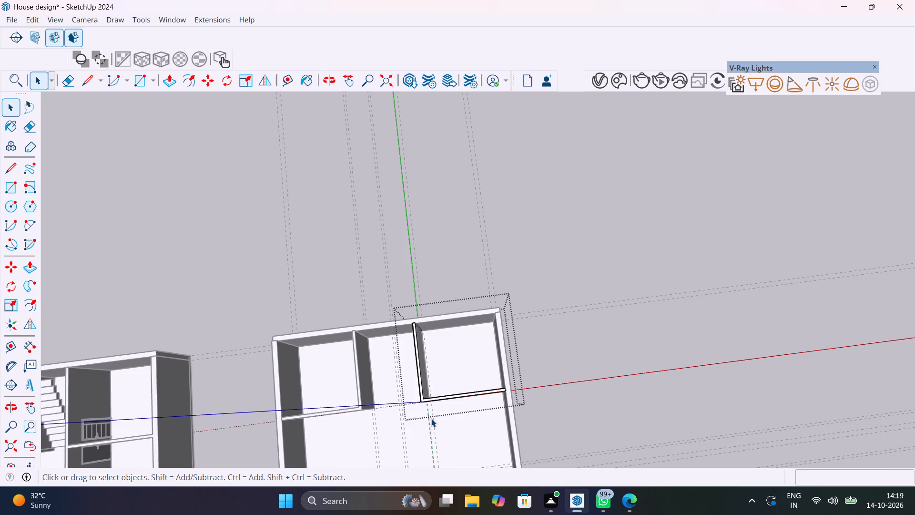
scroll(443, 410, "down", 1)
middle_click_drag(508, 339, 649, 234, "shift")
scroll(489, 397, "up", 6)
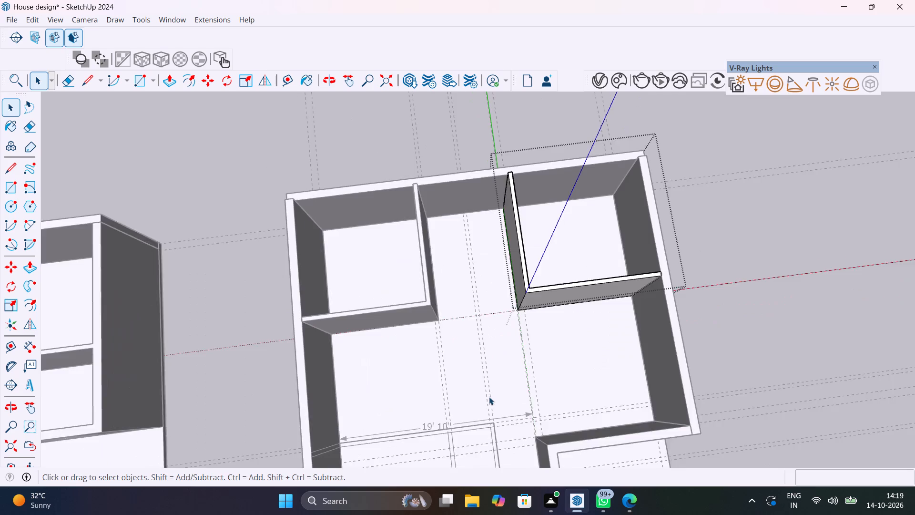
scroll(489, 397, "up", 4)
middle_click_drag(525, 391, 687, 218)
left_click(299, 237)
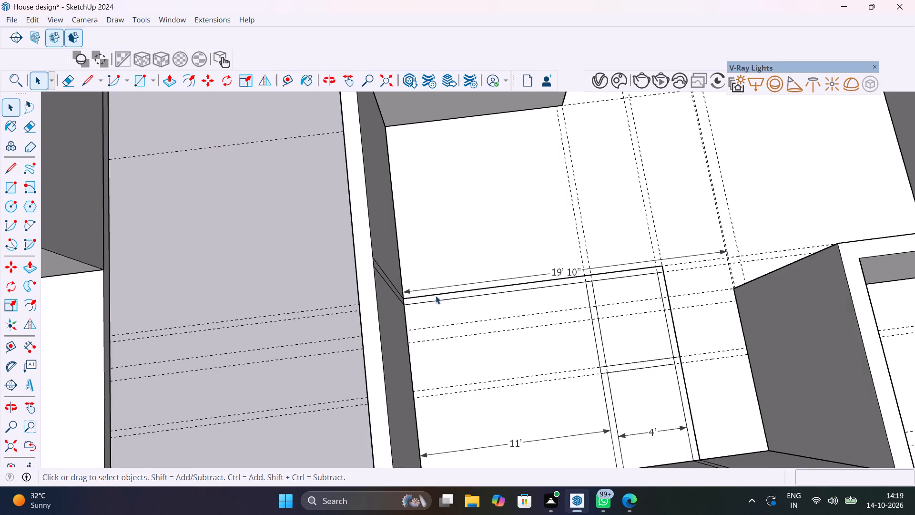
Erase the six short leftover edges where the front room's partition strips meet around the two small rooms, merging them into one face.
scroll(436, 296, "up", 4)
middle_click_drag(473, 293, 249, 244)
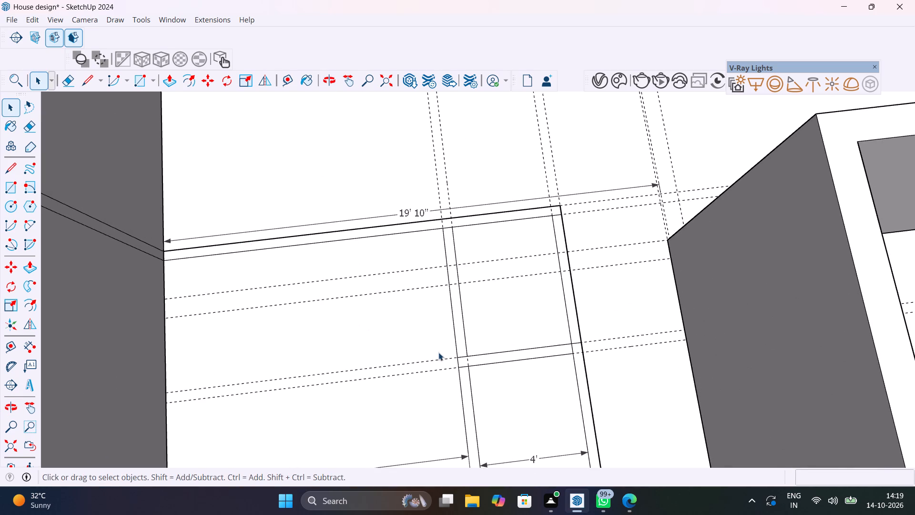
scroll(439, 353, "up", 9)
key("e")
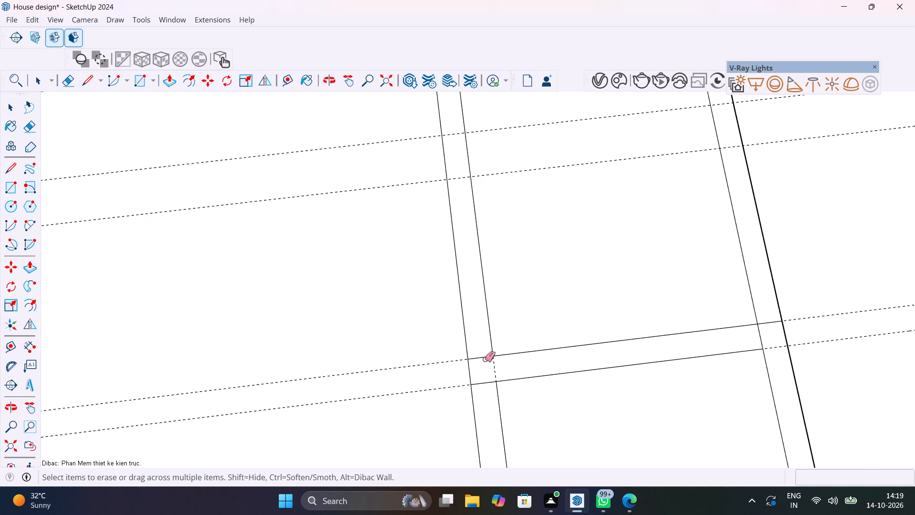
left_click(481, 357)
left_click(480, 382)
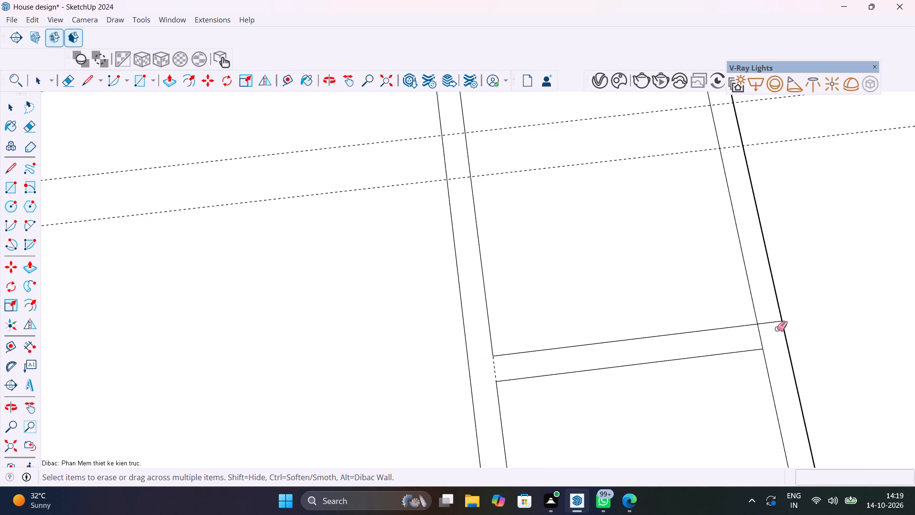
left_click(762, 337)
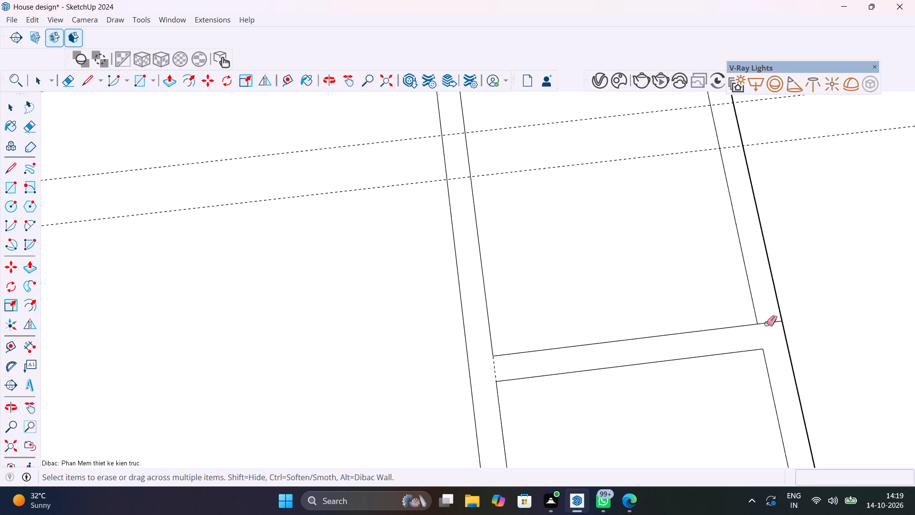
left_click(766, 323)
scroll(766, 324, "down", 13)
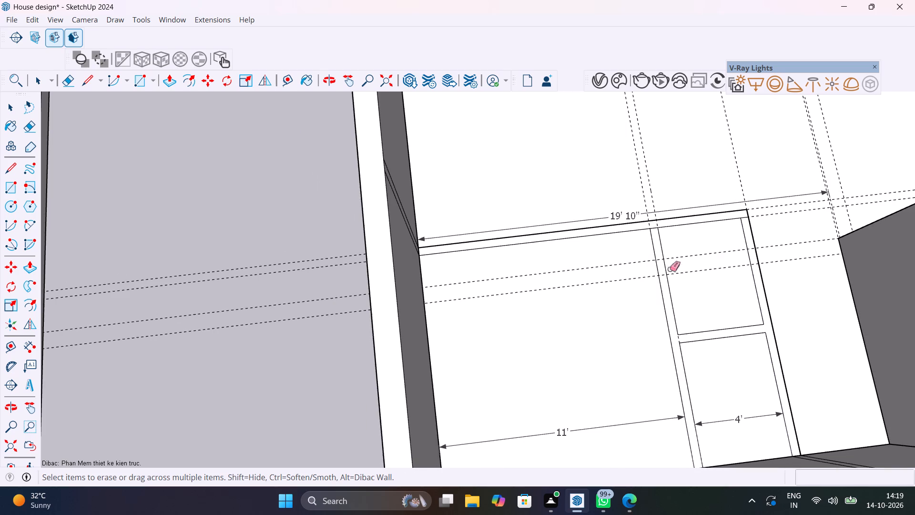
scroll(750, 219, "up", 9)
left_click(739, 216)
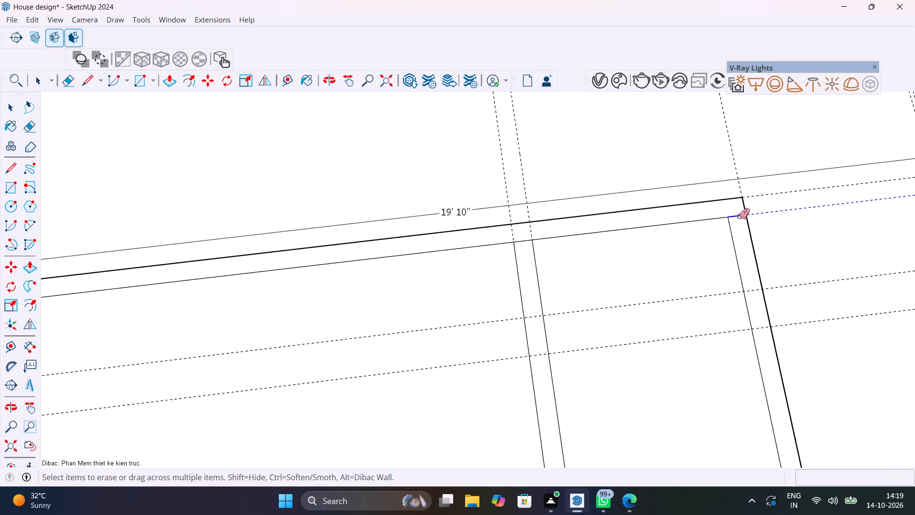
left_click(524, 240)
scroll(528, 263, "down", 4)
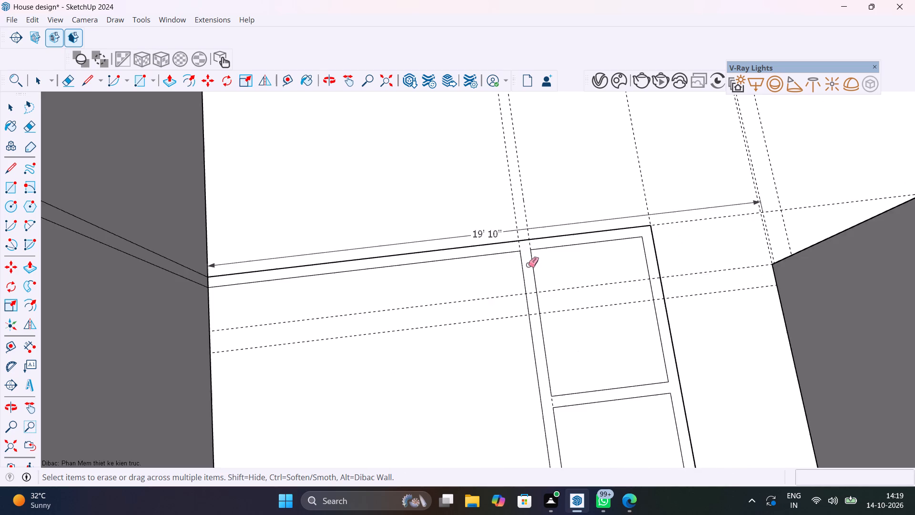
scroll(528, 265, "down", 7)
Make the front room's connected partition strips, face and edges, into their own group.
key("space")
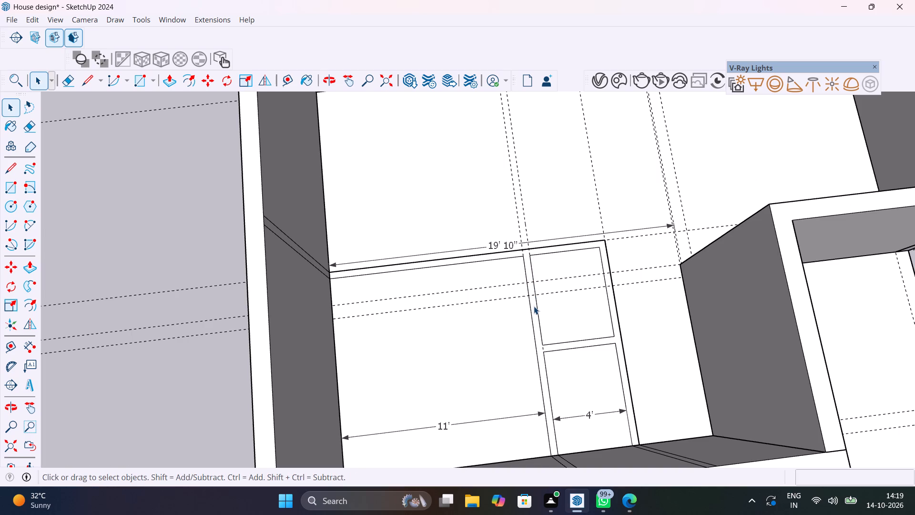
left_click(534, 307)
left_click(534, 307)
left_click(534, 307)
double_click(534, 307)
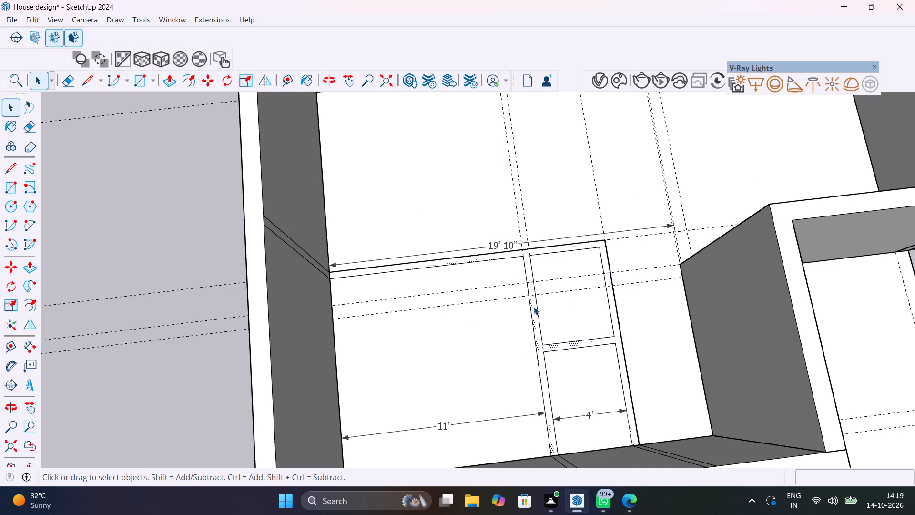
right_click(534, 307)
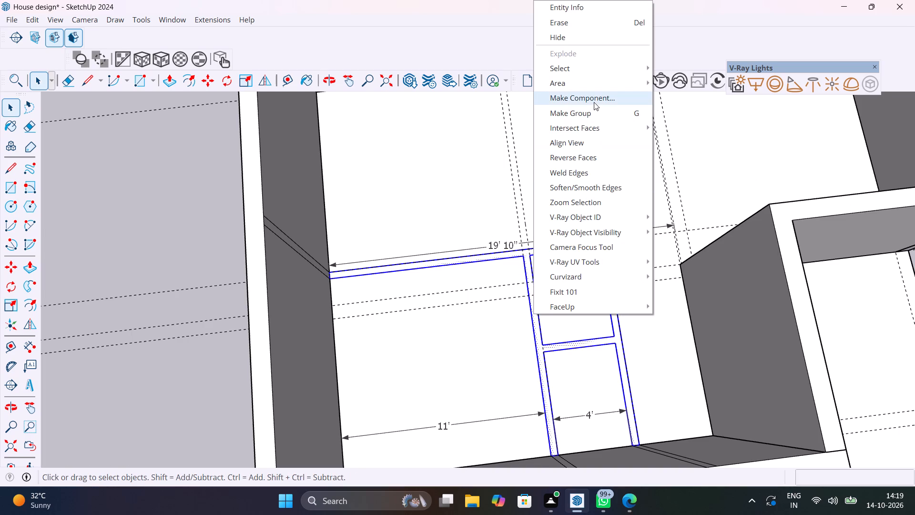
left_click(594, 111)
Inside the front partition group, extrude the strip face up to the top of the outer side wall and leave the group.
double_click(537, 334)
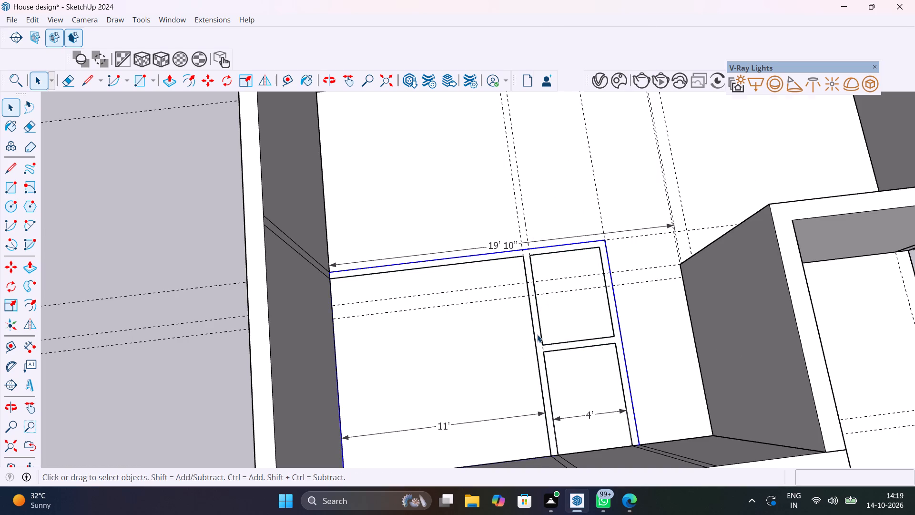
key("p")
left_click(537, 334)
scroll(538, 319, "down", 7)
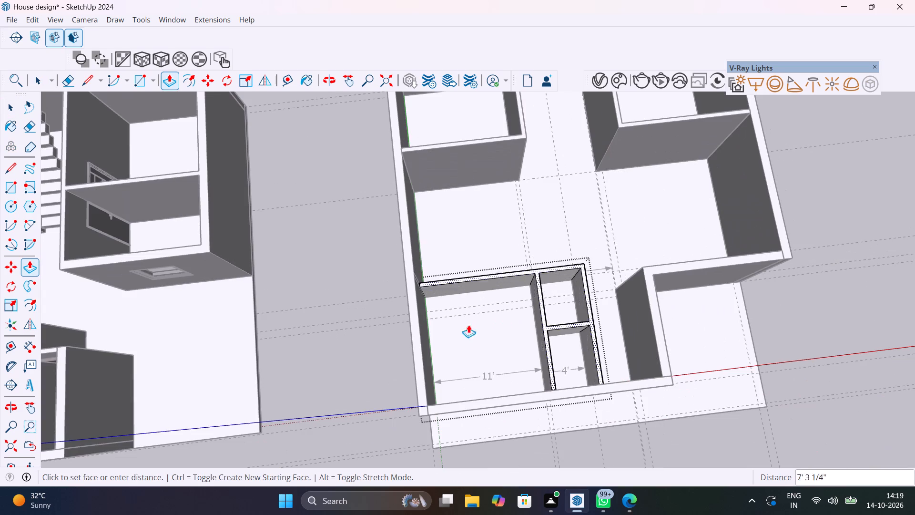
left_click(419, 372)
key("space")
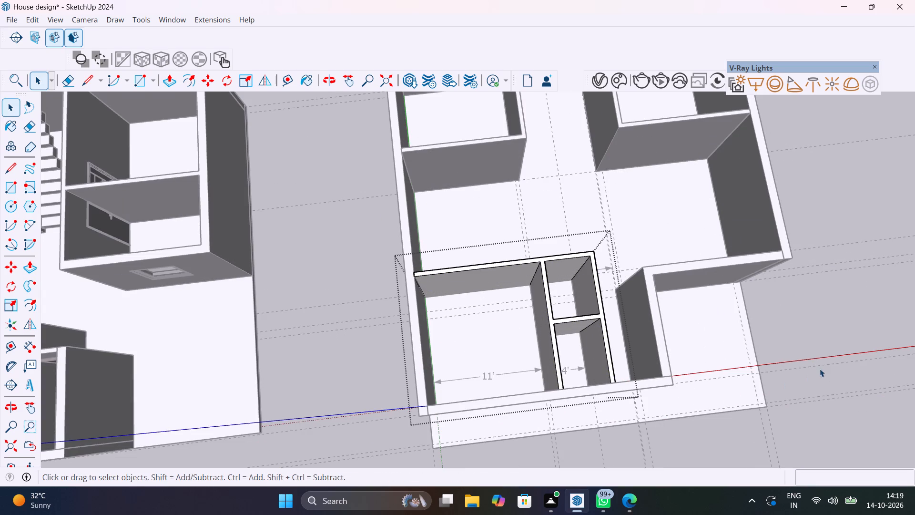
left_click(829, 338)
Delete all the construction guides from the model.
scroll(636, 329, "up", 4)
middle_click_drag(721, 344, 863, 184)
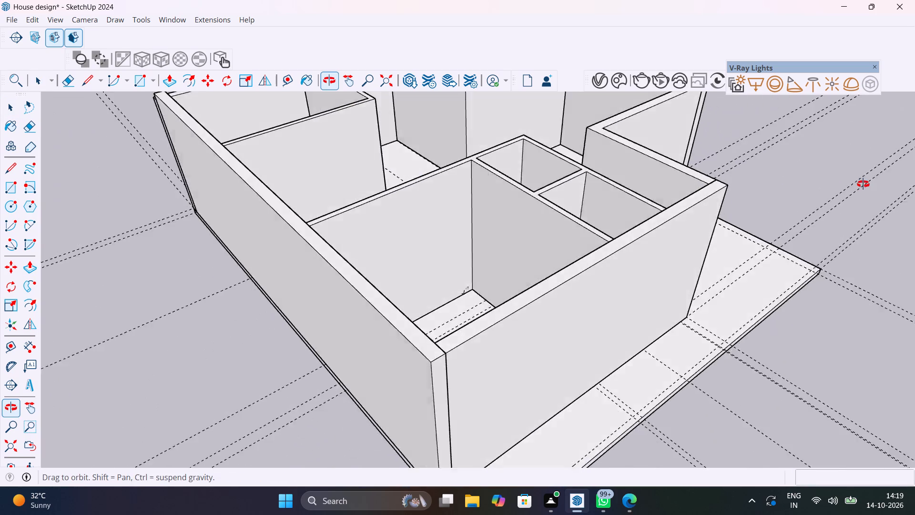
middle_click_drag(863, 184, 558, 184)
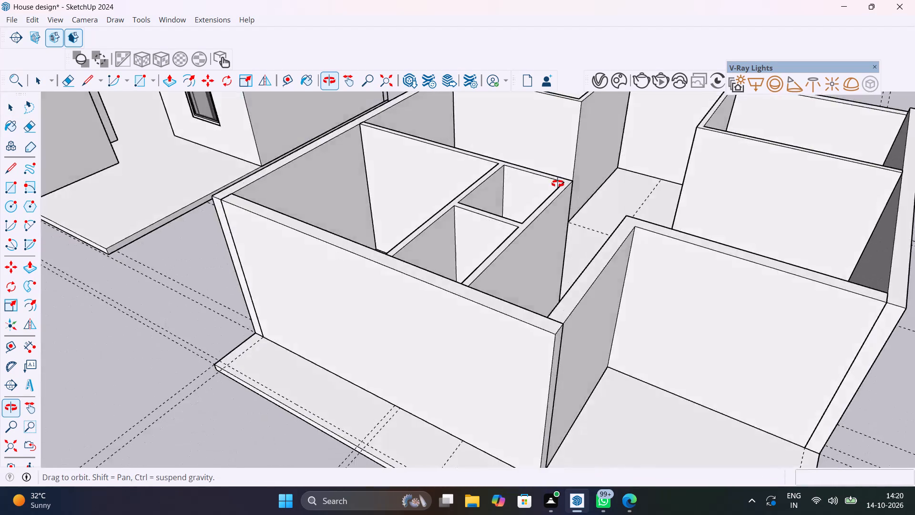
middle_click_drag(558, 184, 489, 196)
scroll(597, 258, "down", 6)
scroll(597, 258, "up", 1)
scroll(597, 258, "down", 5)
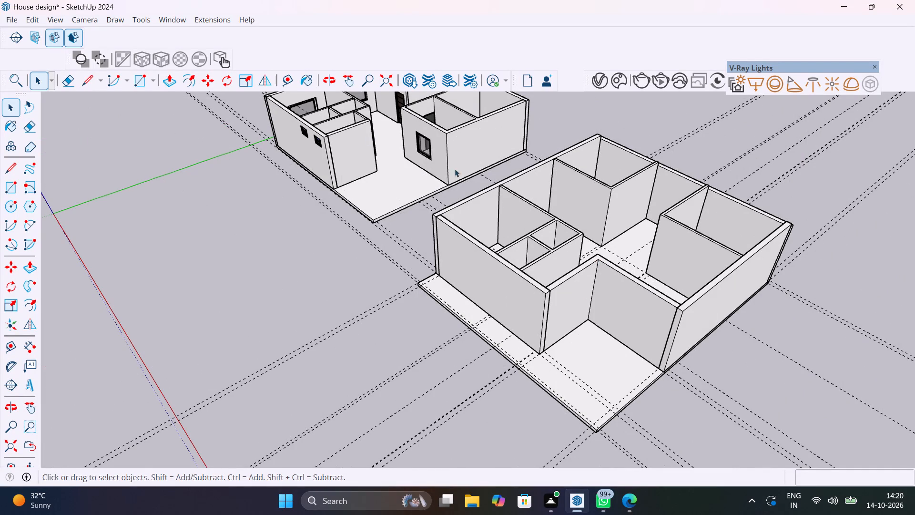
left_click(27, 19)
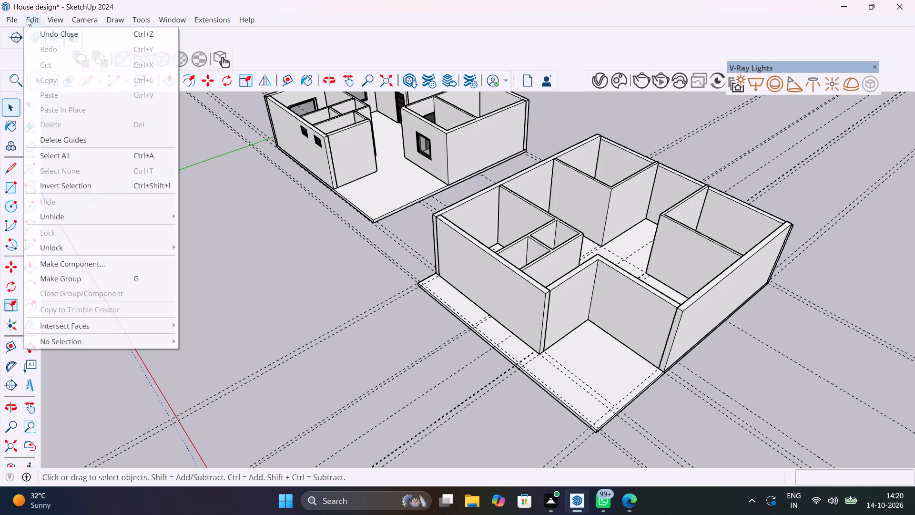
left_click(92, 143)
Delete the 11', 4' and 19' 10" dimensions around the front room and its two small rooms.
middle_click_drag(433, 272, 598, 406)
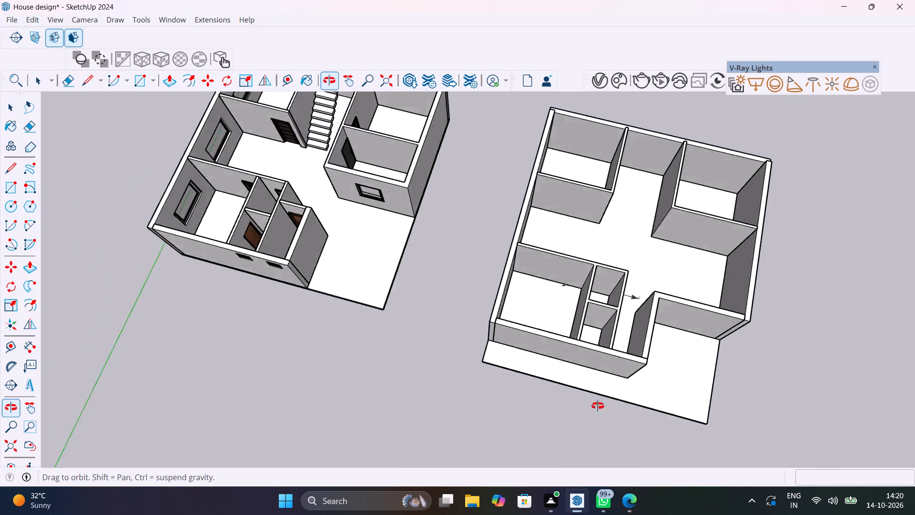
middle_click_drag(598, 406, 553, 469)
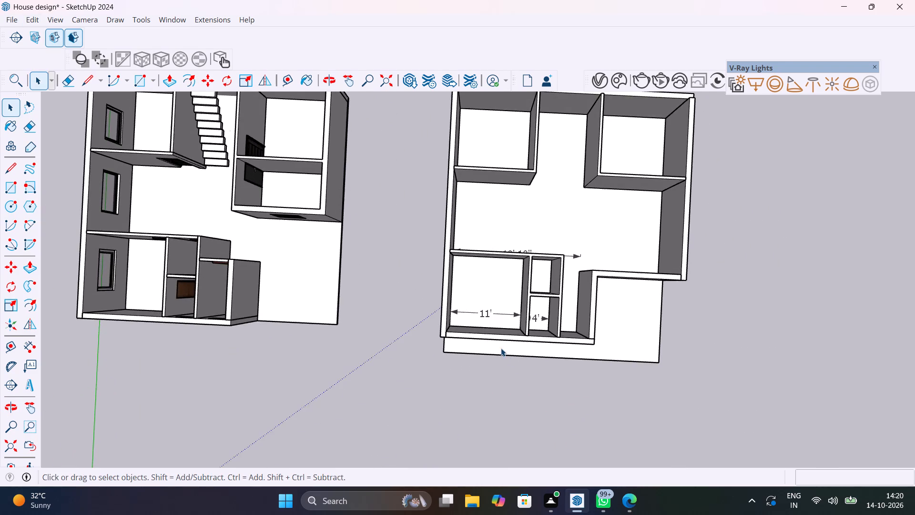
scroll(500, 343, "up", 5)
left_click(499, 293)
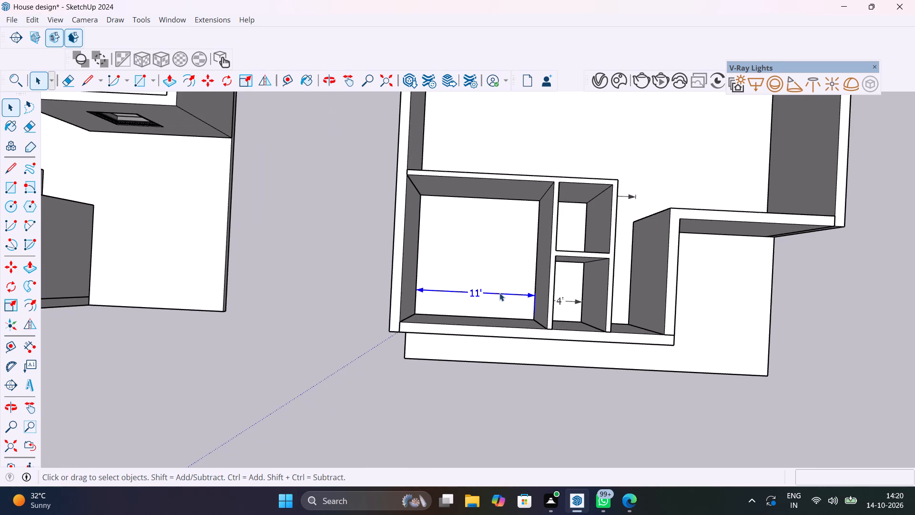
key("Delete")
left_click(561, 300)
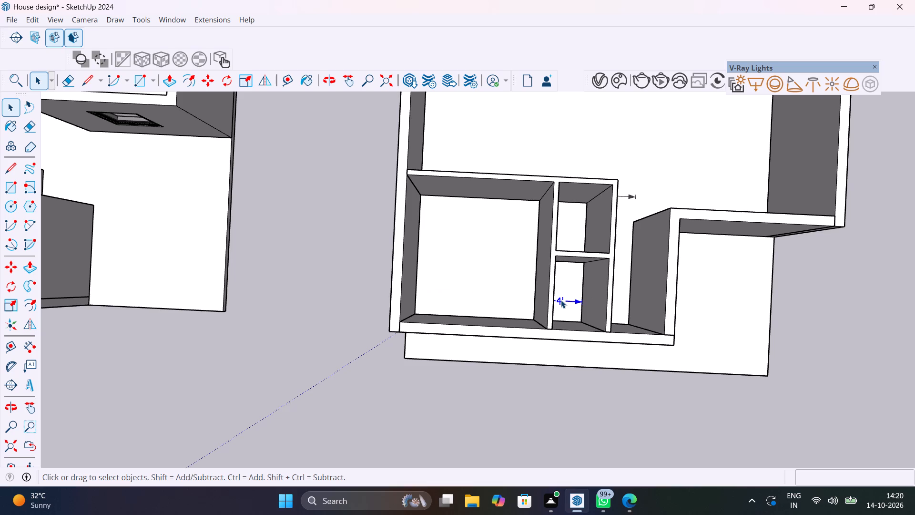
key("Delete")
left_click(622, 196)
key("Delete")
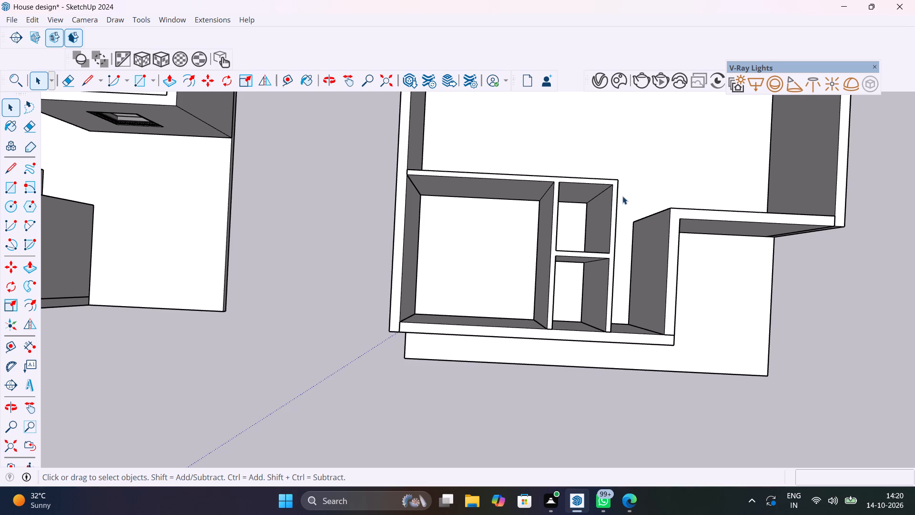
Place a guide on the hall floor 11' 10" in from the long side wall's inner base edge, parallel to that wall.
middle_click_drag(639, 227, 500, 205)
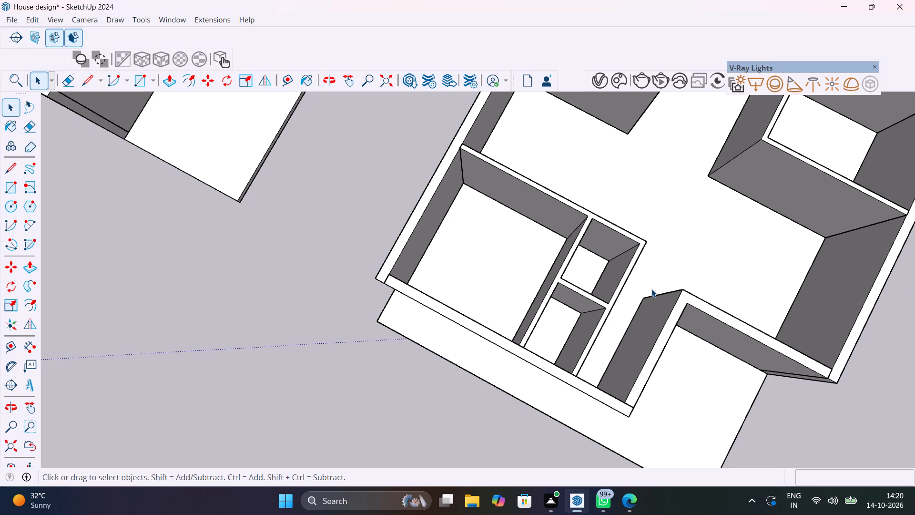
scroll(700, 256, "down", 6)
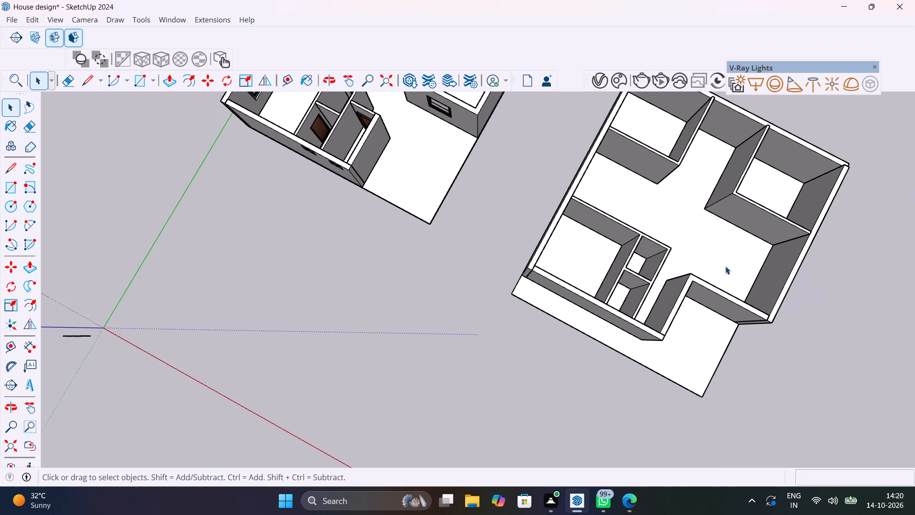
scroll(736, 253, "up", 6)
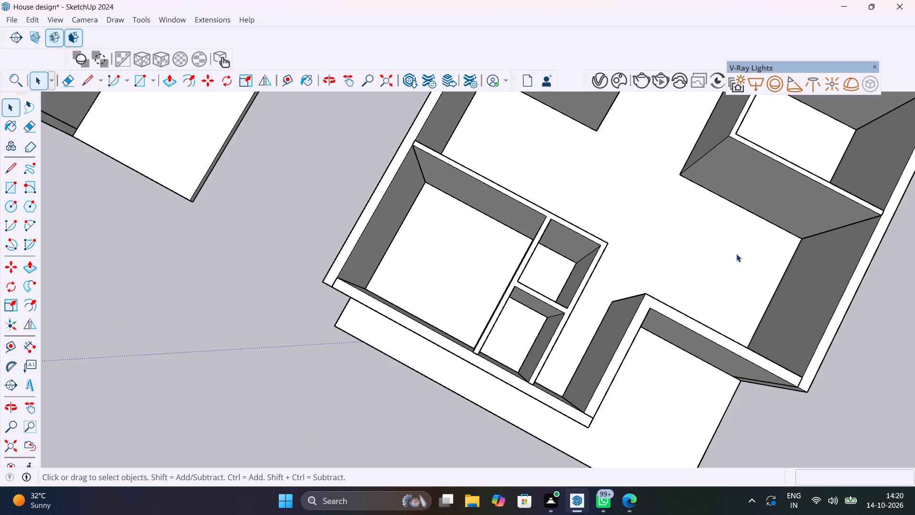
key("t")
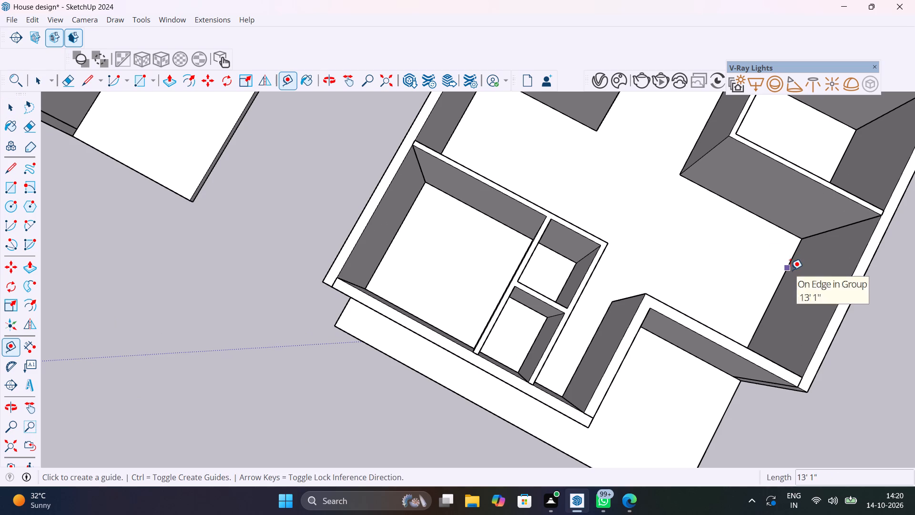
left_click(790, 270)
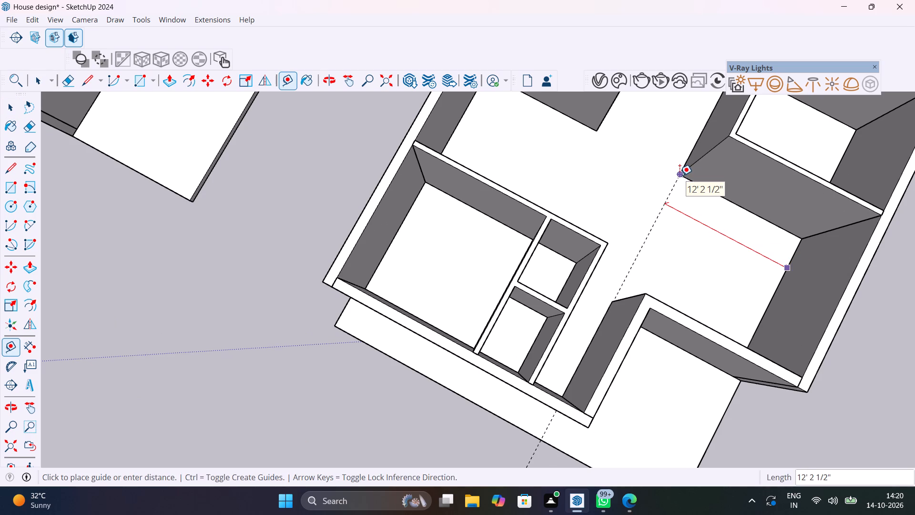
middle_click_drag(713, 180, 504, 117)
scroll(504, 117, "down", 8)
scroll(667, 269, "up", 5)
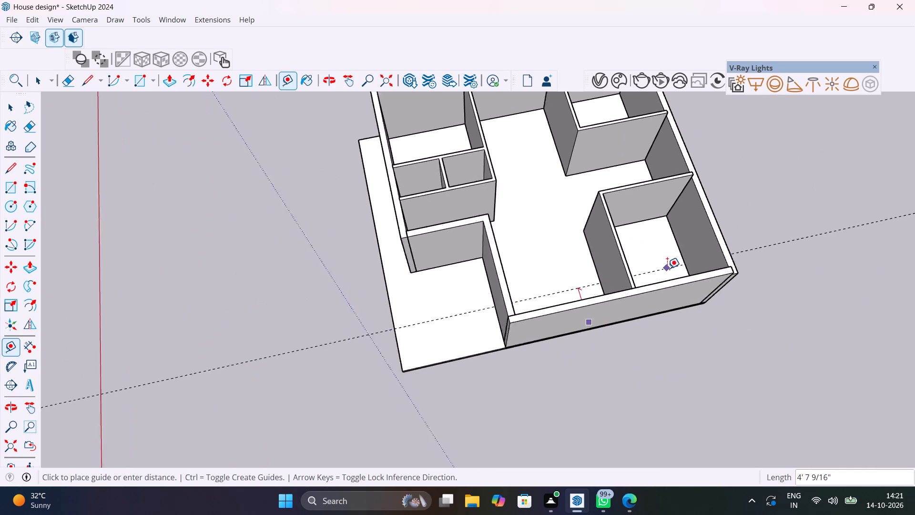
middle_click_drag(675, 255, 677, 358)
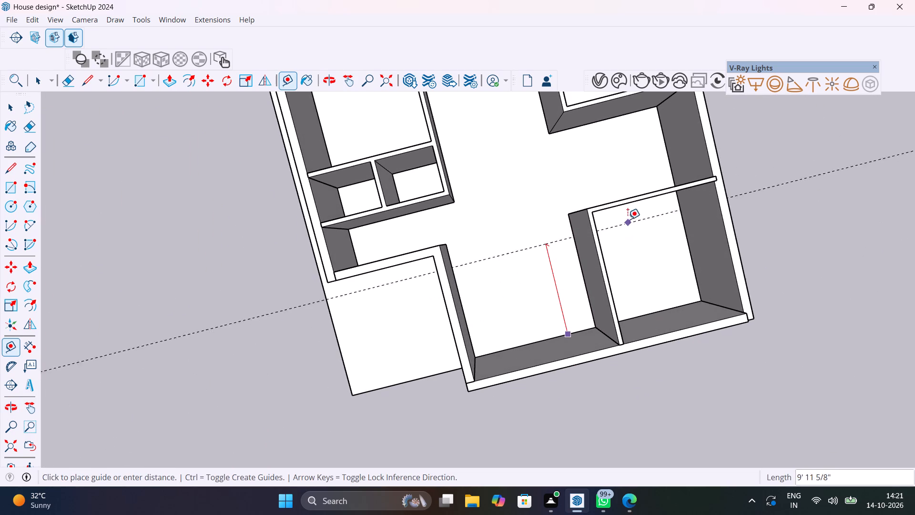
middle_click_drag(624, 208, 561, 80)
scroll(627, 229, "up", 4)
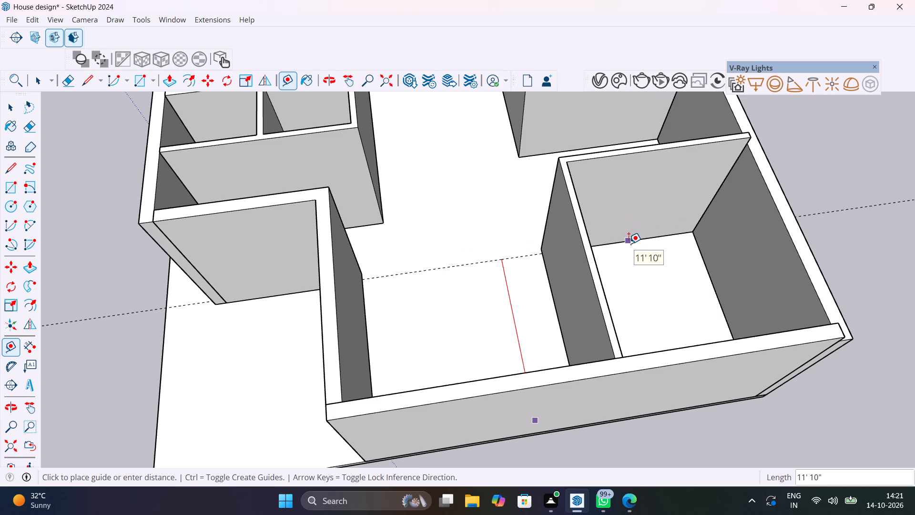
left_click(629, 244)
Place a second parallel guide 4 1/2" from the first, through the outer base corner of the back room's partition.
middle_click_drag(408, 256, 785, 299)
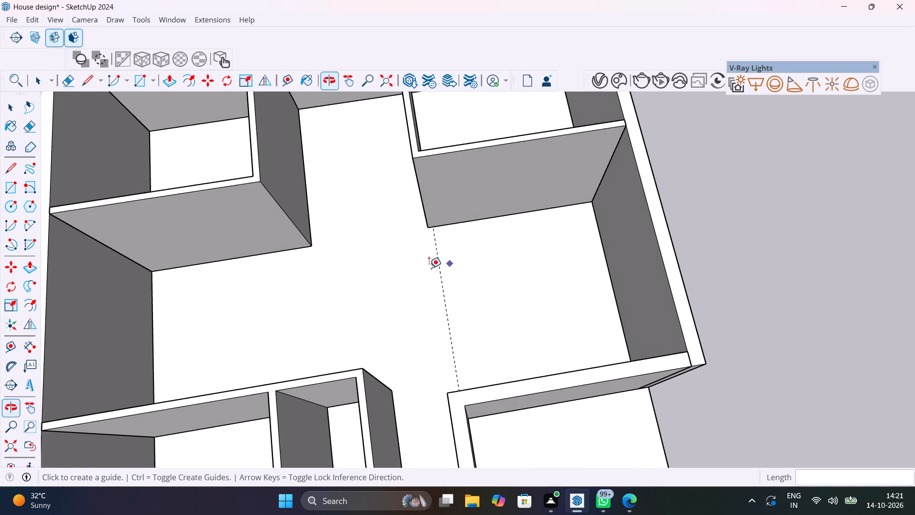
scroll(482, 299, "up", 6)
middle_click_drag(482, 307, 646, 238)
scroll(646, 238, "up", 1)
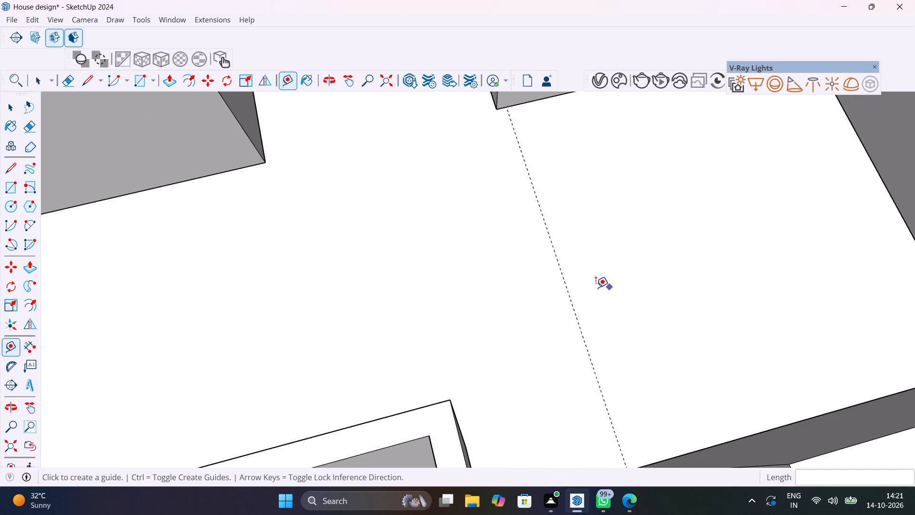
left_click(576, 314)
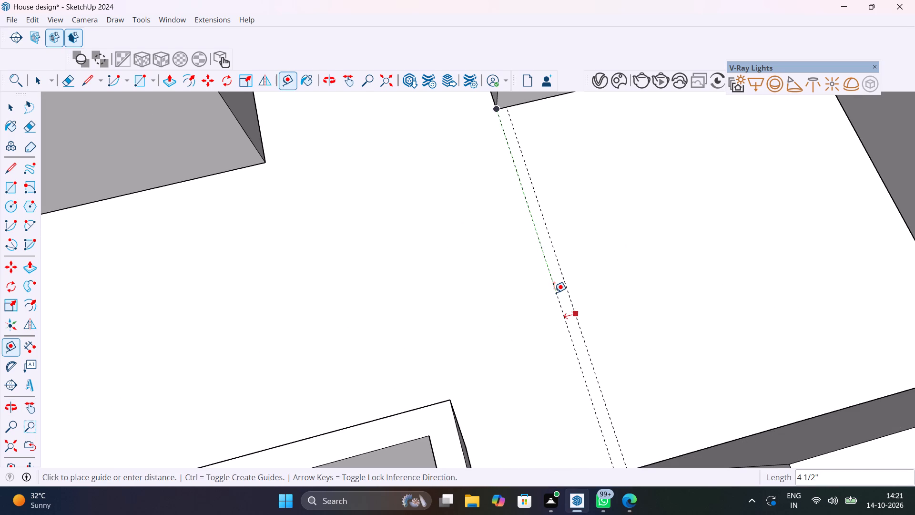
left_click(554, 292)
scroll(559, 294, "down", 6)
middle_click_drag(578, 350, 650, 312, "shift")
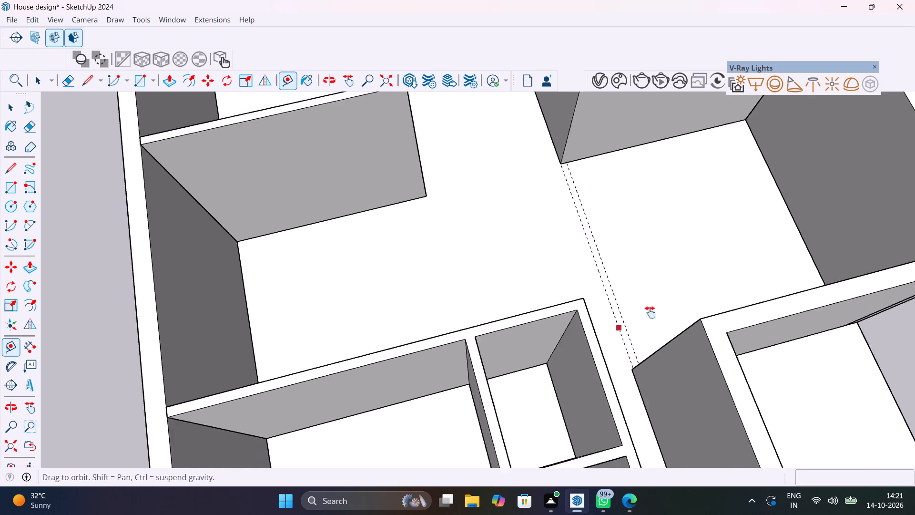
middle_click_drag(650, 312, 626, 260, "shift")
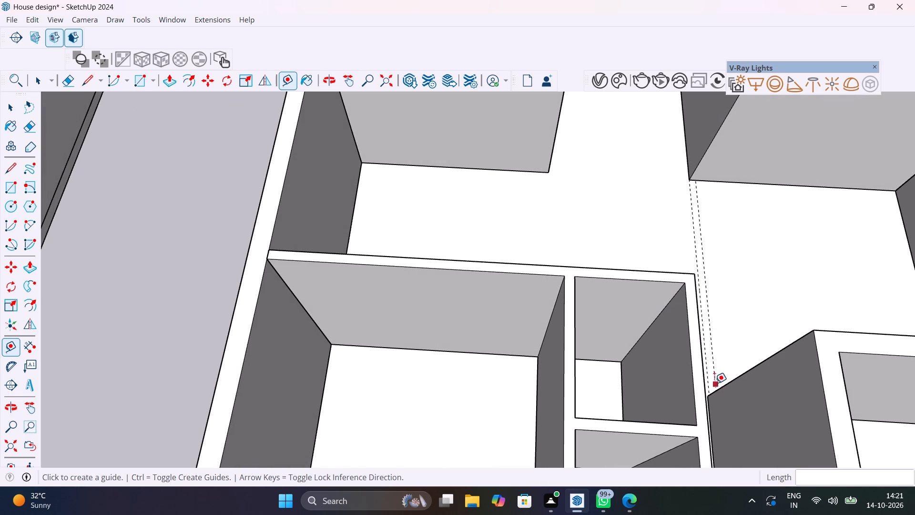
Delete the hall-floor guide nearer the long side wall, keeping the one through the back room partition's outer base corner.
middle_click_drag(715, 382, 407, 191)
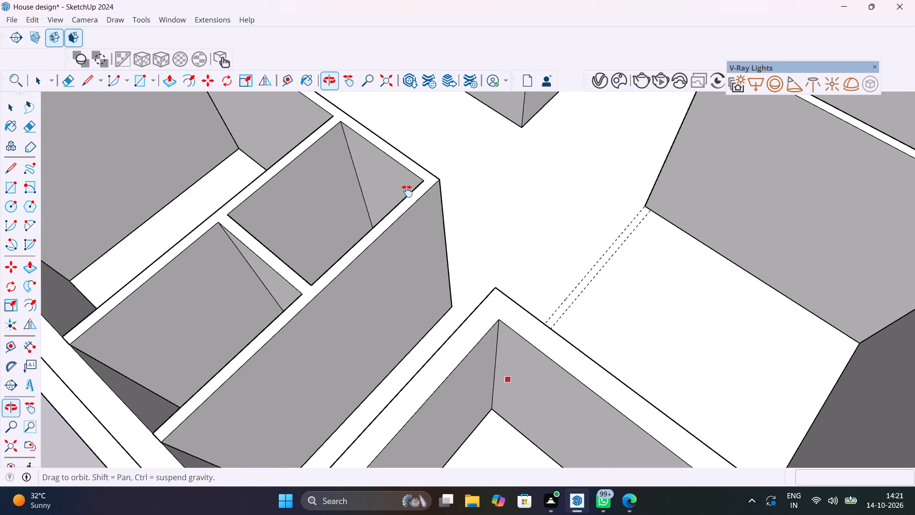
middle_click_drag(407, 191, 377, 164)
middle_click_drag(511, 177, 358, 113)
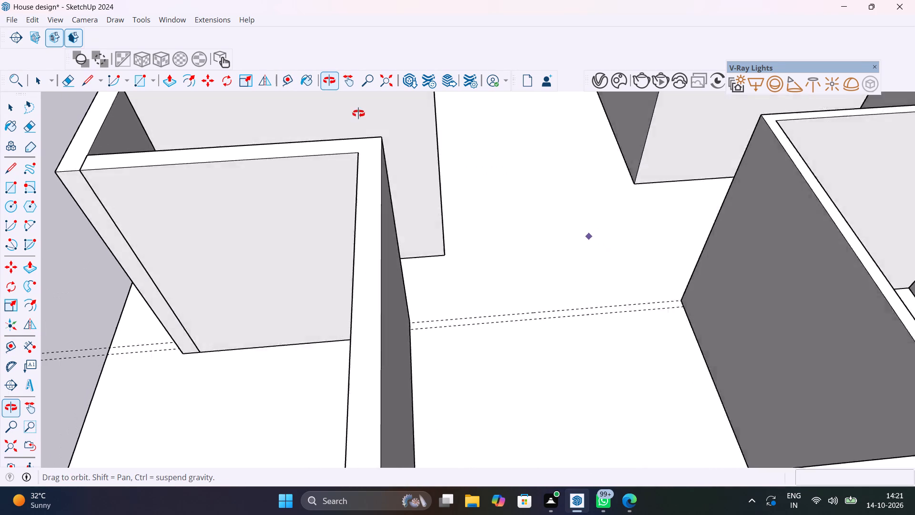
middle_click_drag(358, 113, 217, 161)
middle_click_drag(504, 322, 502, 320)
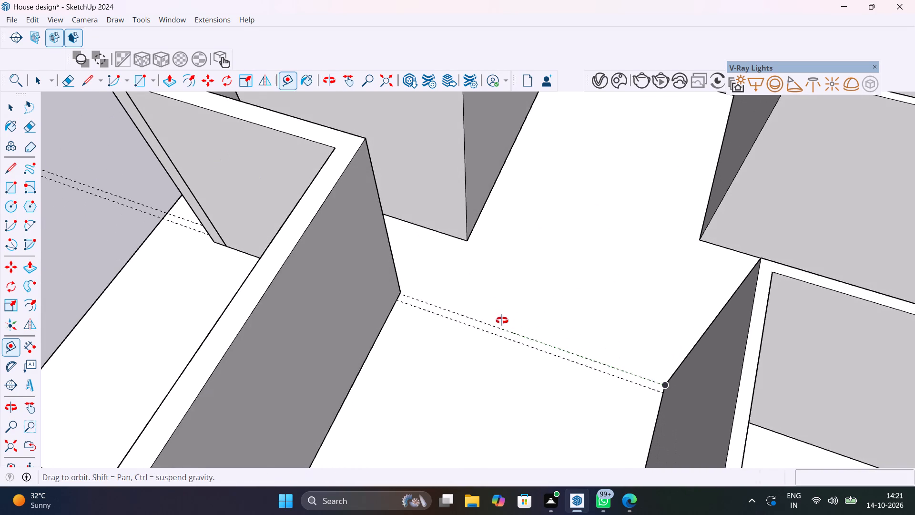
middle_click_drag(502, 320, 447, 225)
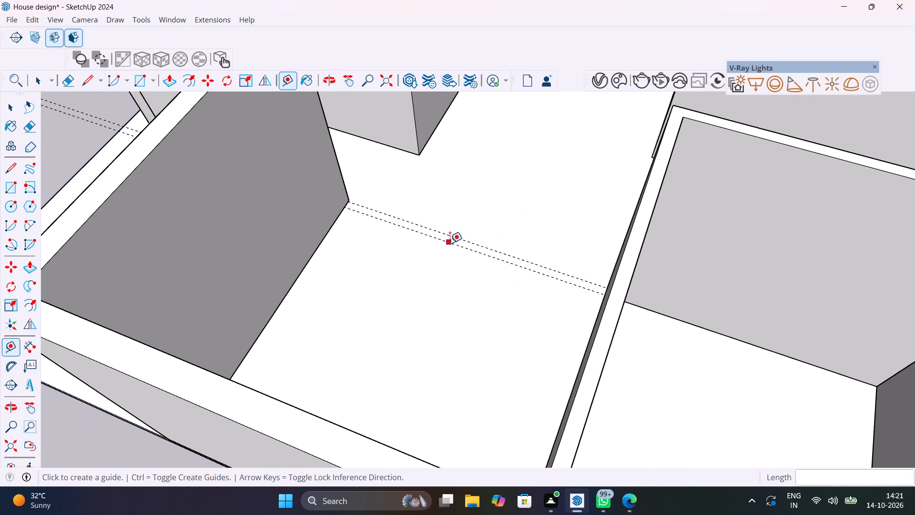
key("space")
left_click(450, 242)
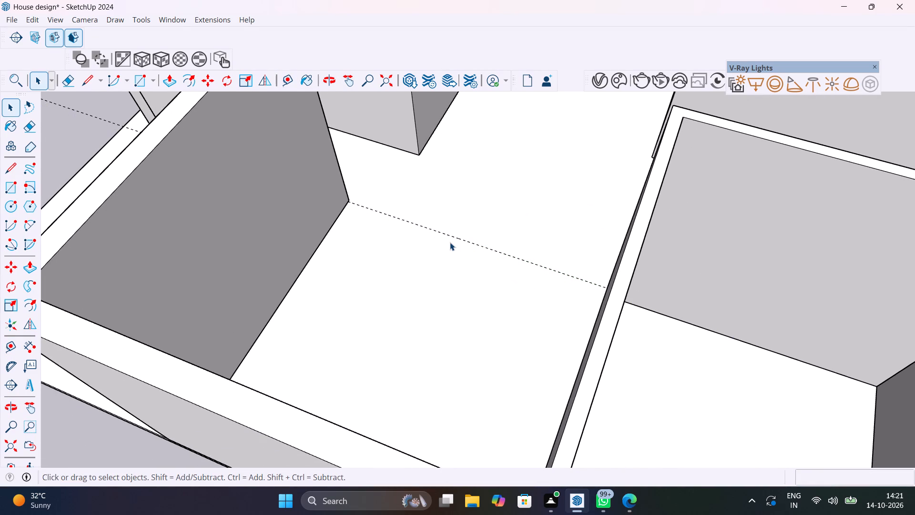
key("Delete")
Place a new parallel guide on the hall floor 11' 10" in from the long side wall's inner base edge.
key("t")
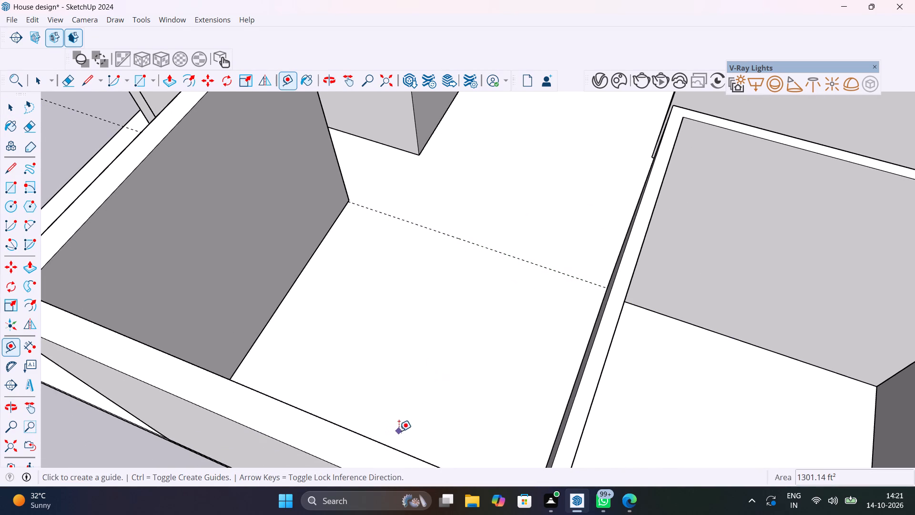
middle_click_drag(399, 430, 348, 485)
left_click(242, 428)
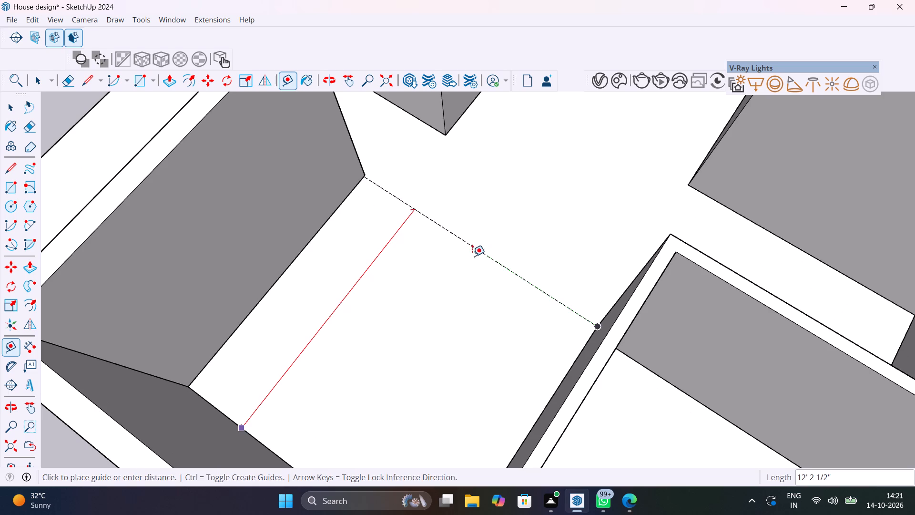
type("11'10\"")
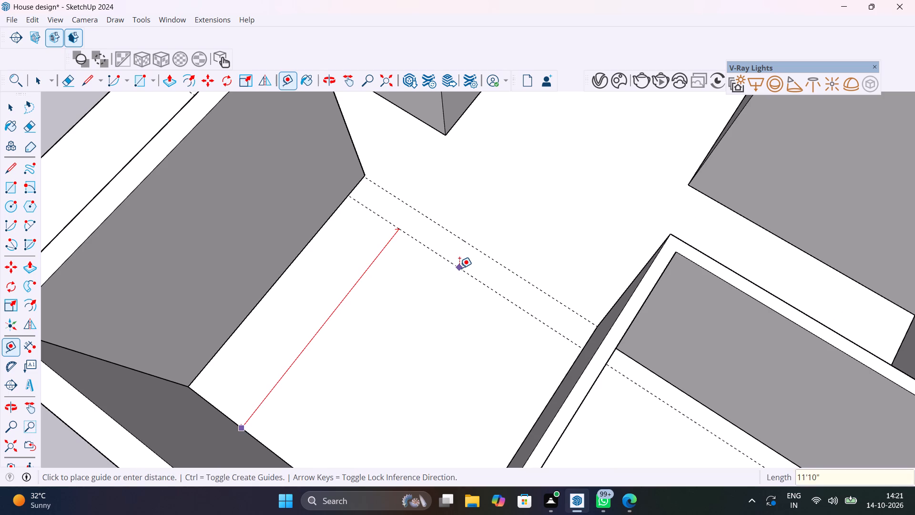
key("Return")
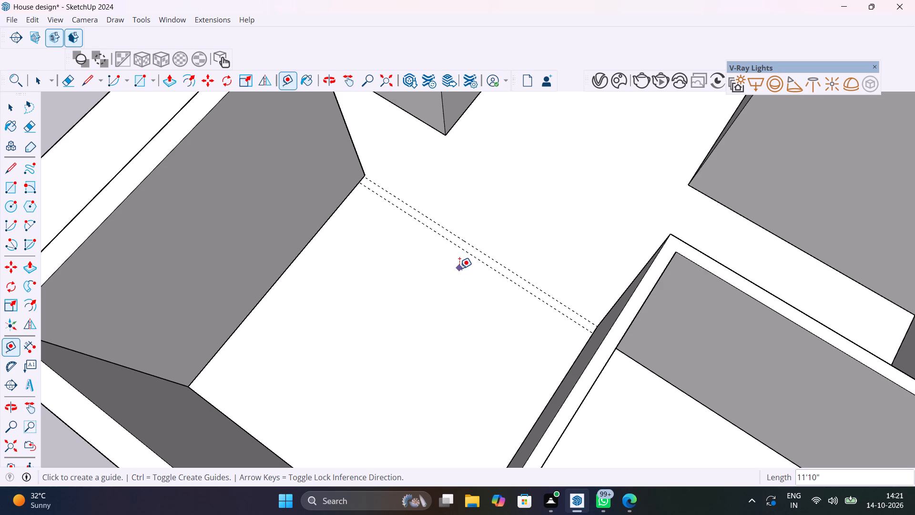
Draw a 4 1/2" by 13' 1" rectangle on the floor between the two guides, spanning the gap between the partition corners.
scroll(518, 319, "down", 1)
middle_click_drag(518, 318, 861, 311)
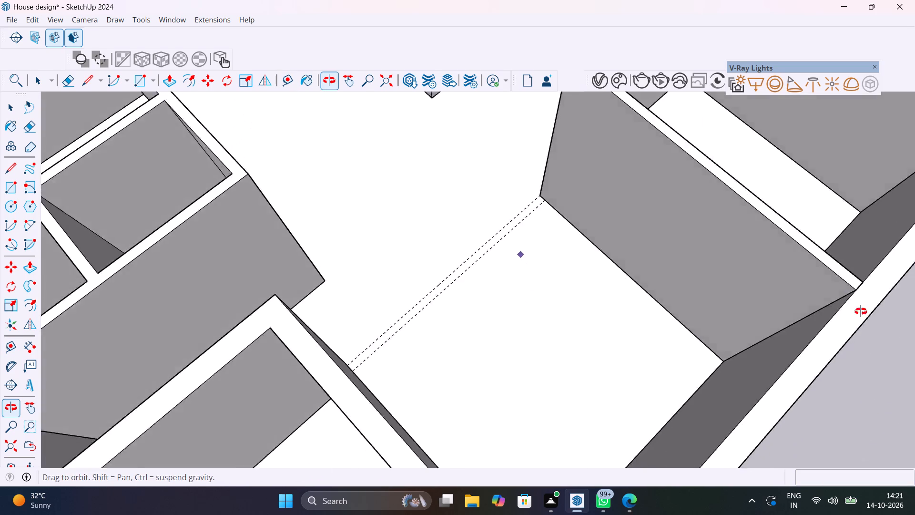
middle_click_drag(861, 311, 914, 293)
middle_click_drag(503, 321, 737, 371)
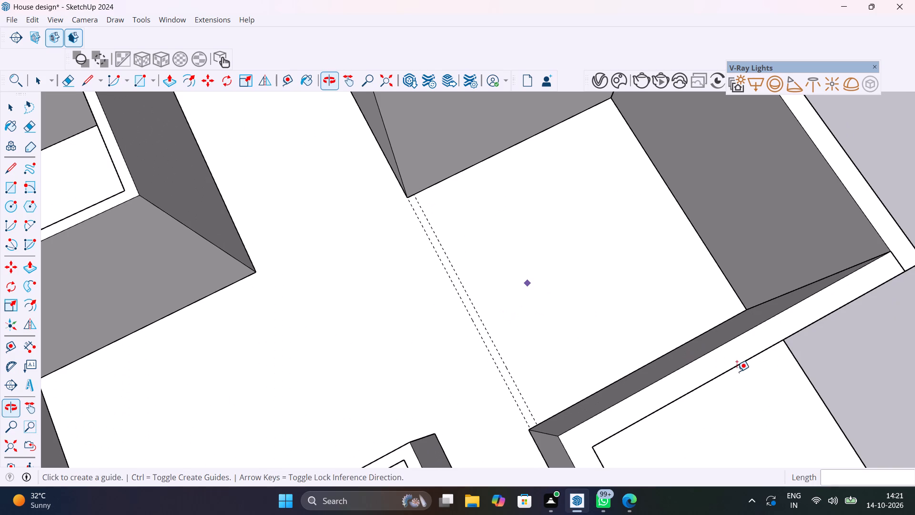
key("r")
left_click(537, 425)
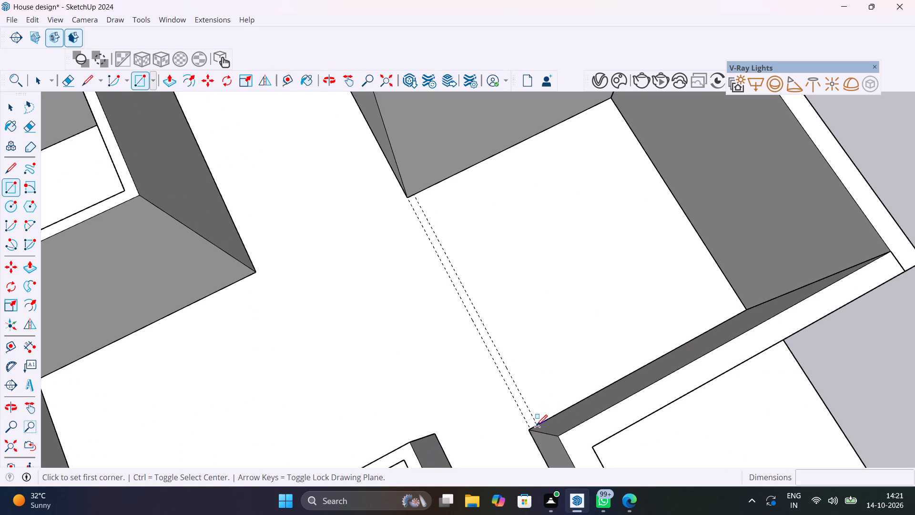
left_click(408, 201)
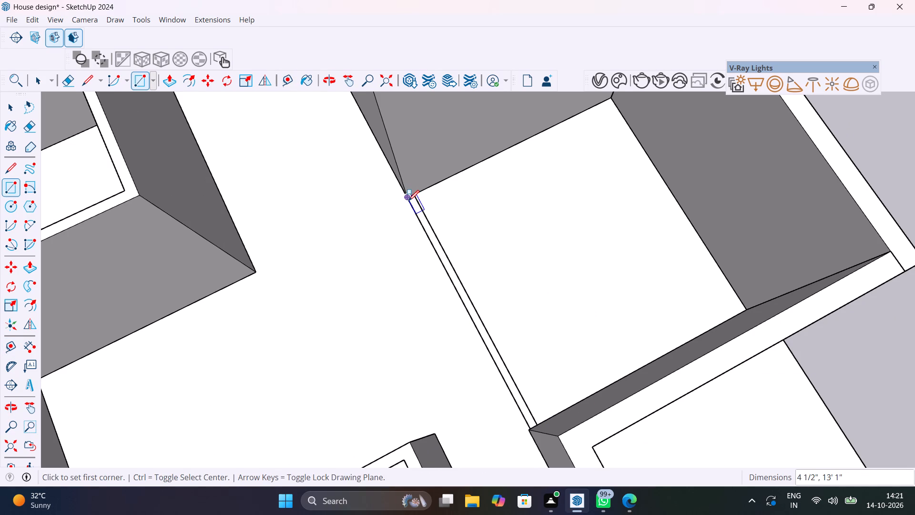
Make the thin floor rectangle with its edges a separate group.
key("space")
double_click(446, 267)
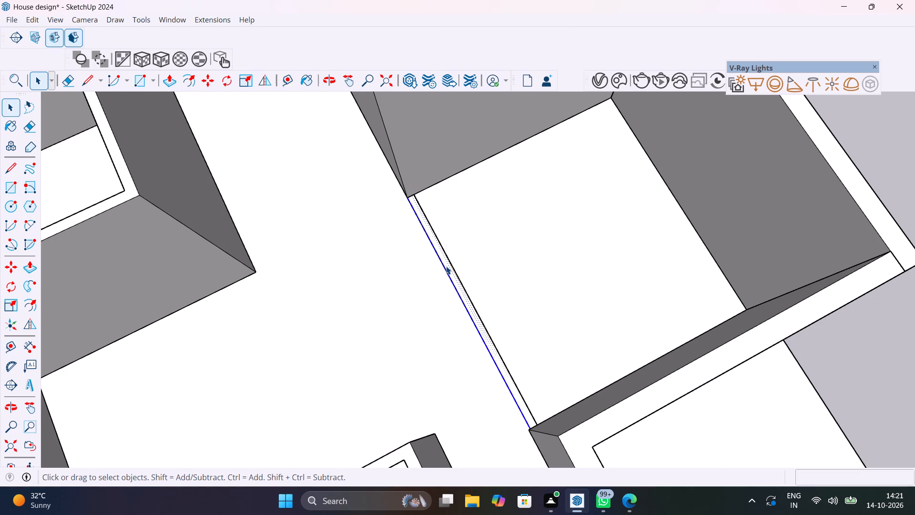
right_click(446, 266)
left_click(467, 118)
Extrude the grouped rectangle's face up to the top of the existing walls, closing off the side room, and exit the group.
double_click(460, 288)
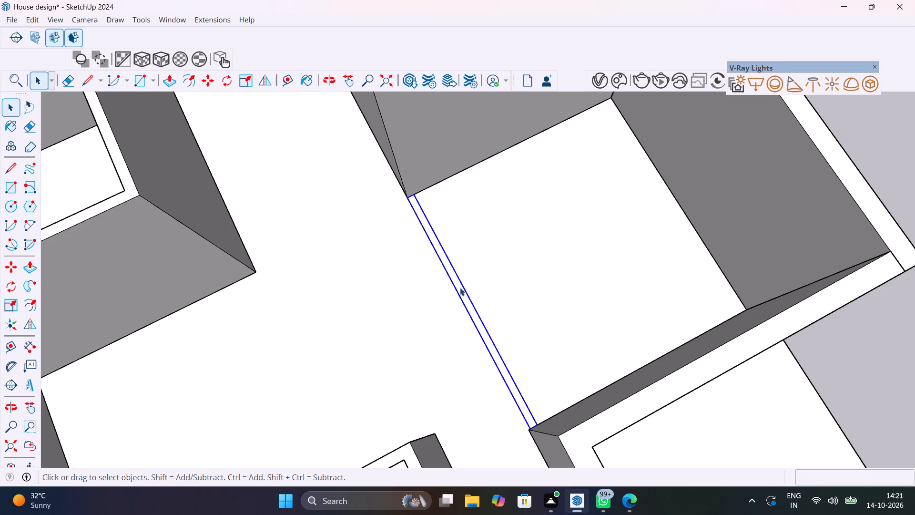
key("p")
left_click(460, 288)
scroll(440, 192, "down", 7)
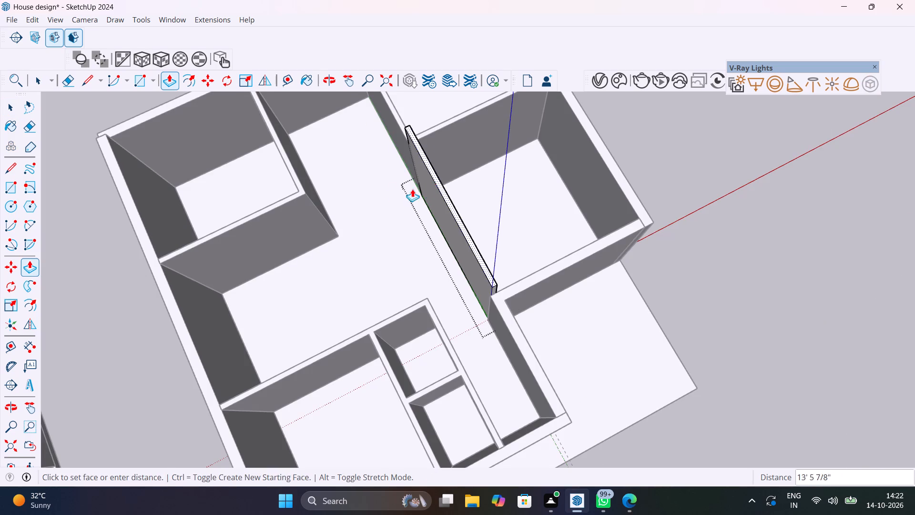
left_click(295, 192)
key("space")
left_click(789, 287)
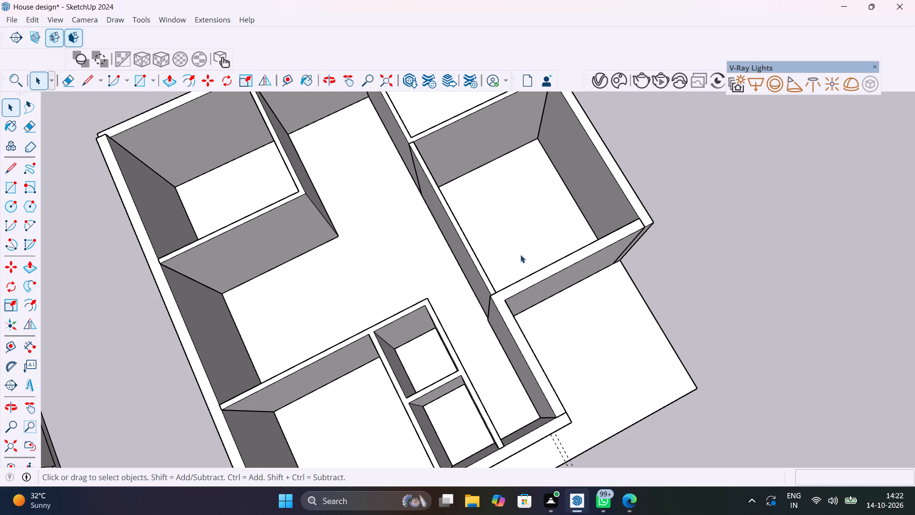
Examine the finished wall layout beside the detailed house that has the windows and staircase.
scroll(498, 286, "down", 5)
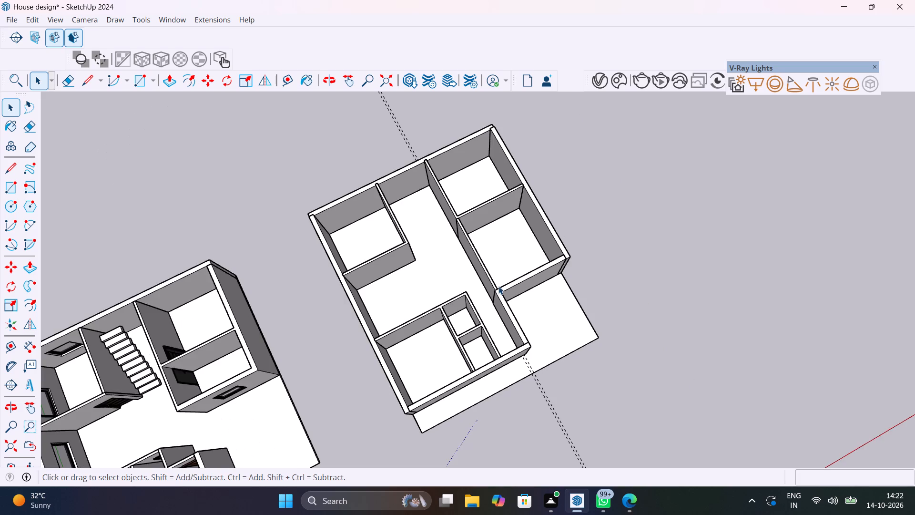
scroll(498, 286, "down", 3)
middle_click_drag(559, 301, 455, 192)
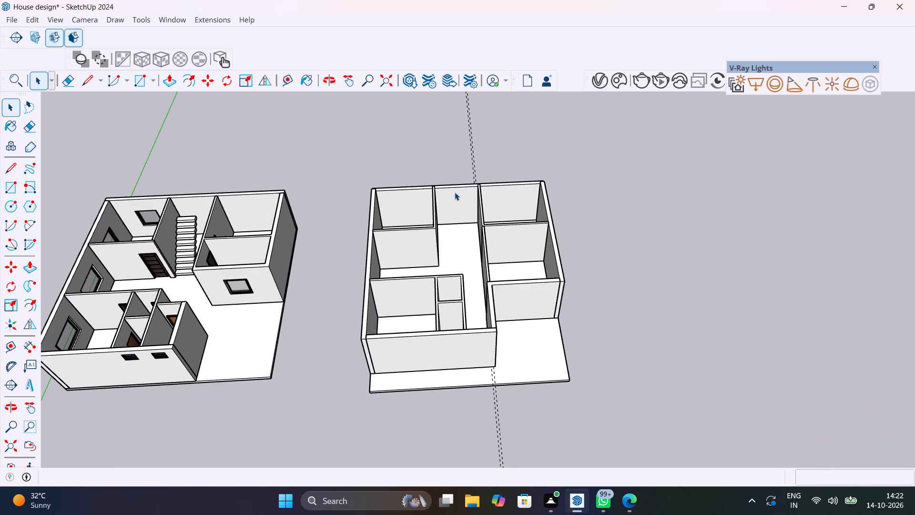
scroll(519, 215, "down", 5)
middle_click_drag(498, 287, 385, 258)
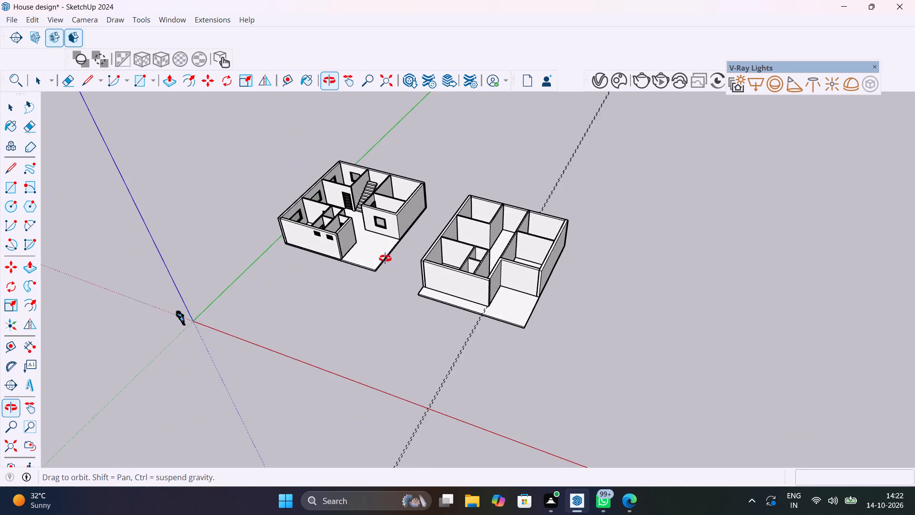
middle_click_drag(385, 258, 656, 244)
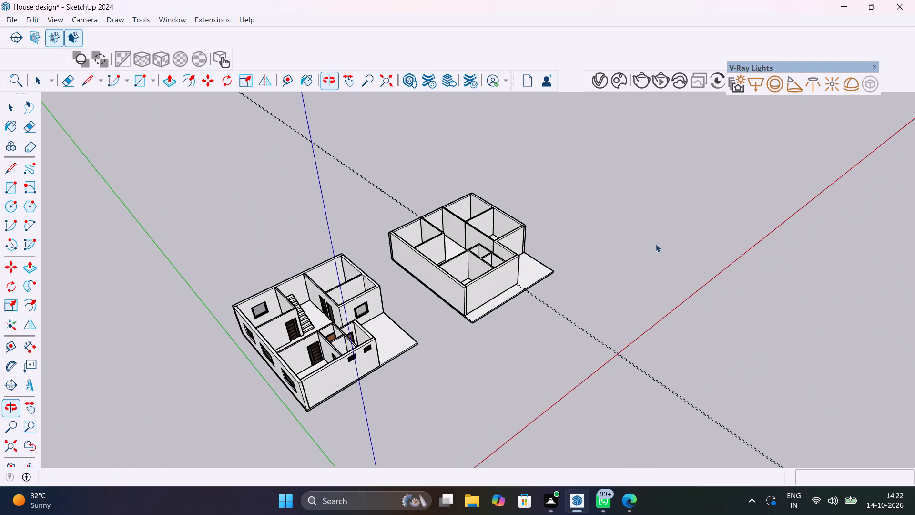
scroll(410, 302, "up", 4)
middle_click_drag(422, 293, 749, 278)
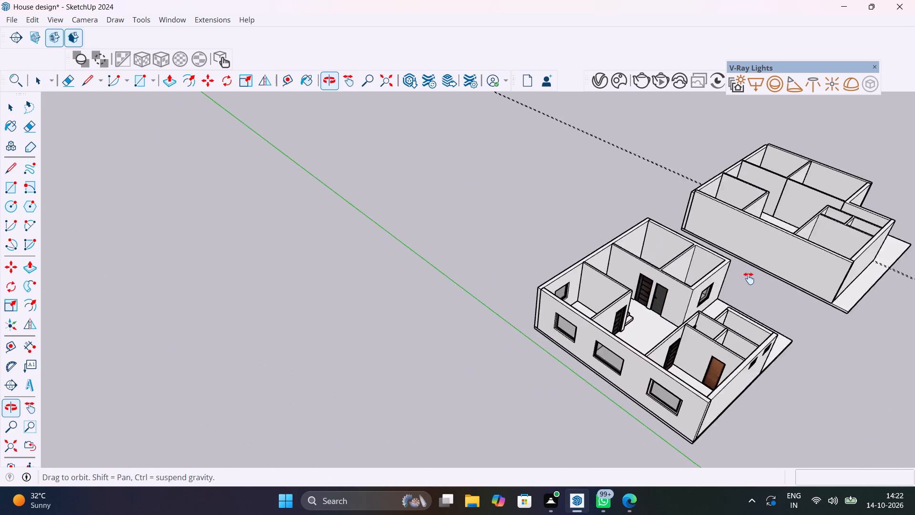
middle_click_drag(749, 278, 795, 294)
scroll(728, 246, "up", 6)
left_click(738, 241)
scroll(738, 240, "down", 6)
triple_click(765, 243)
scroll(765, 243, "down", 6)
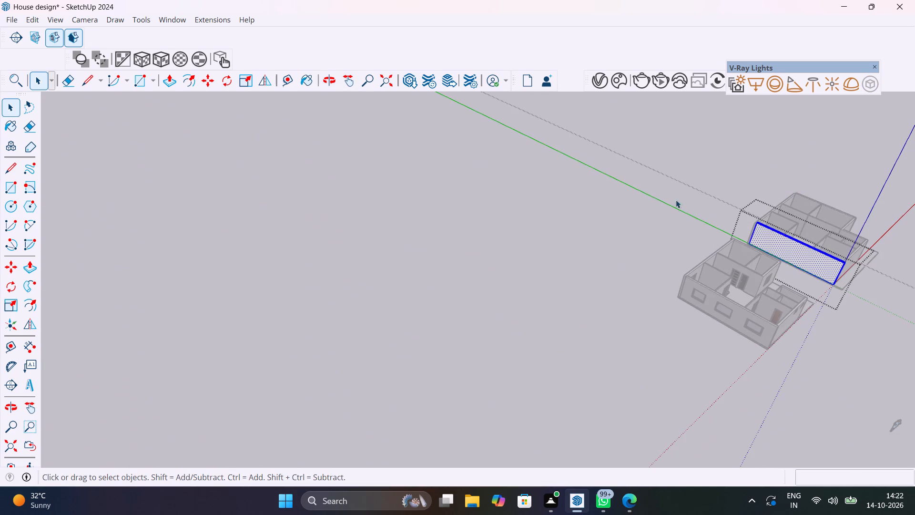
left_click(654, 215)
Copy the entire new floor with its slab and walls, by its slab corner, onto the top outer wall corner of the house with the staircase.
middle_click_drag(665, 243, 205, 112)
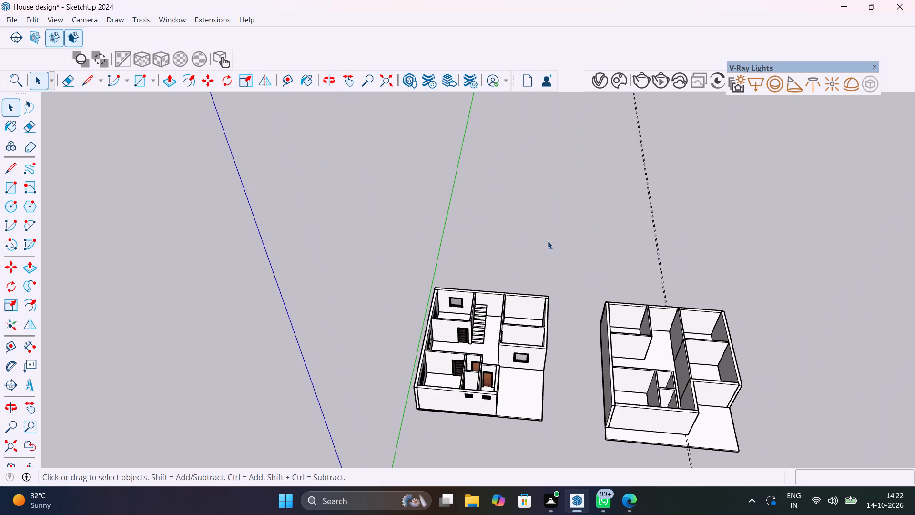
left_click_drag(586, 252, 821, 470)
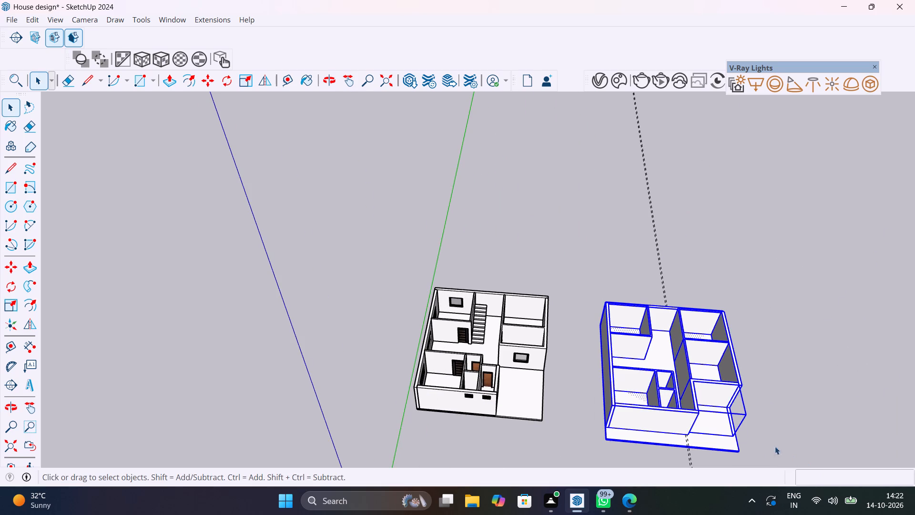
middle_click_drag(687, 407, 886, 463)
scroll(583, 213, "up", 6)
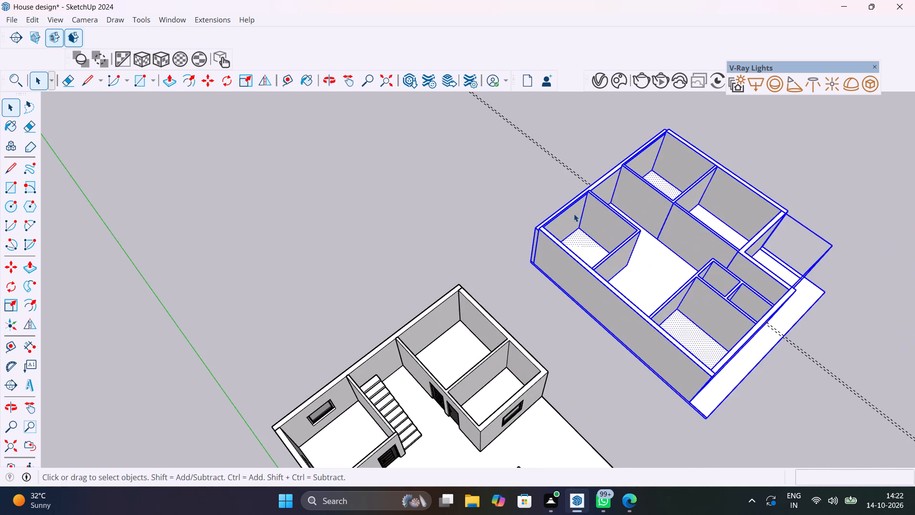
middle_click_drag(570, 216, 773, 219)
scroll(773, 219, "up", 1)
key("m")
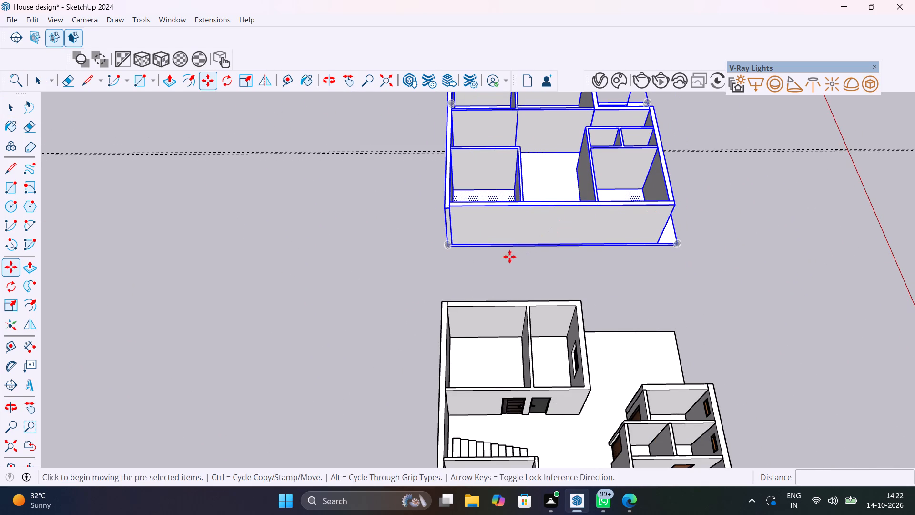
left_click(447, 252)
scroll(540, 230, "down", 7)
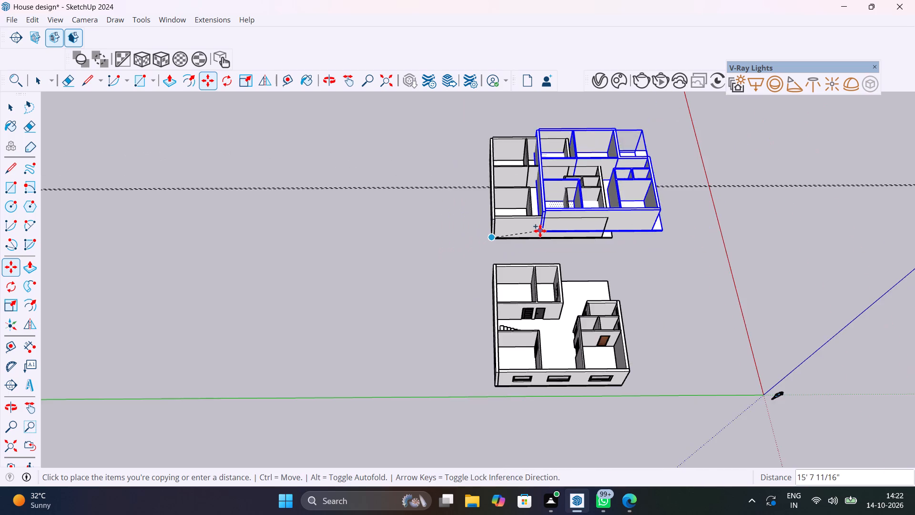
scroll(540, 231, "down", 6)
scroll(527, 307, "up", 20)
scroll(527, 307, "up", 2)
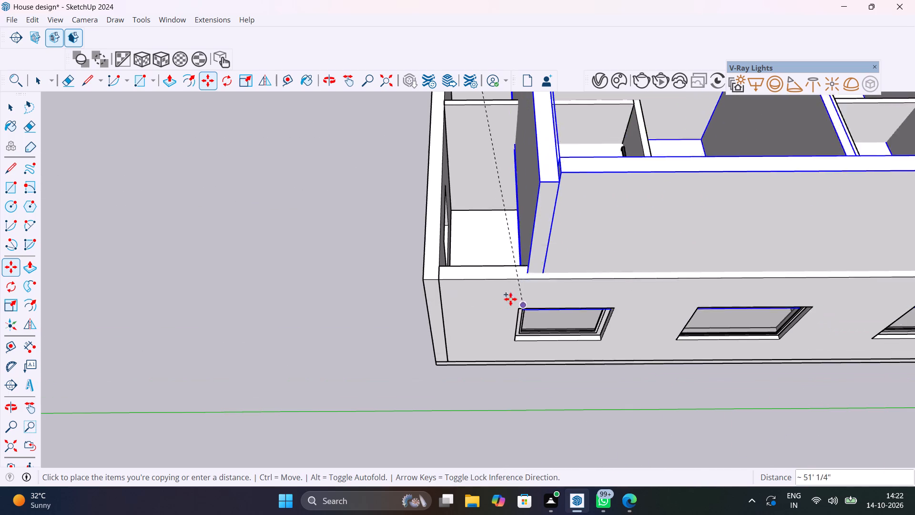
left_click(428, 278)
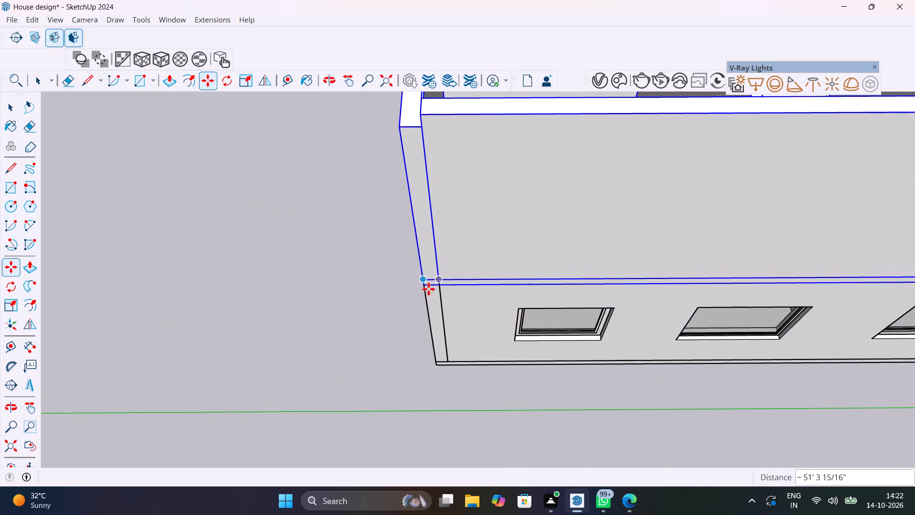
Examine from several sides how the copied storey sits on the house below, including its slab overhang and wall alignment.
scroll(454, 349, "down", 13)
middle_click_drag(527, 353, 210, 234)
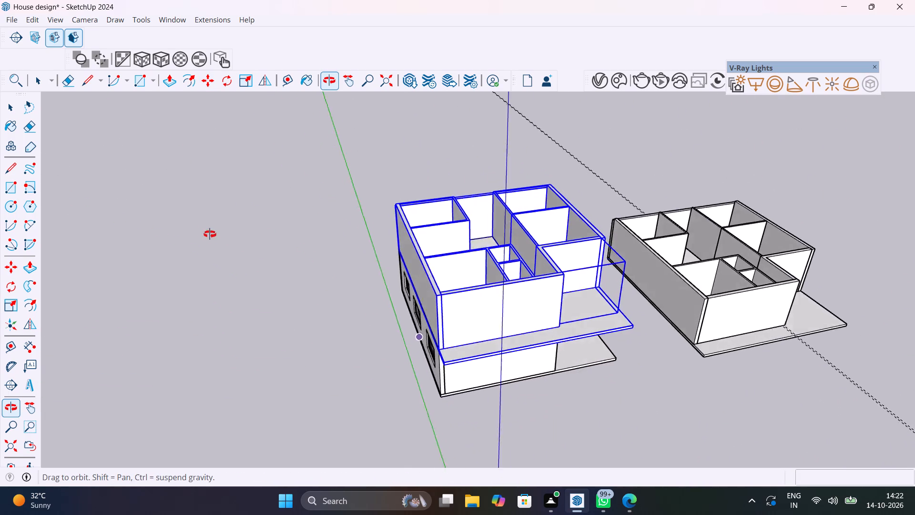
middle_click_drag(210, 234, 192, 222)
middle_click_drag(390, 330, 210, 209)
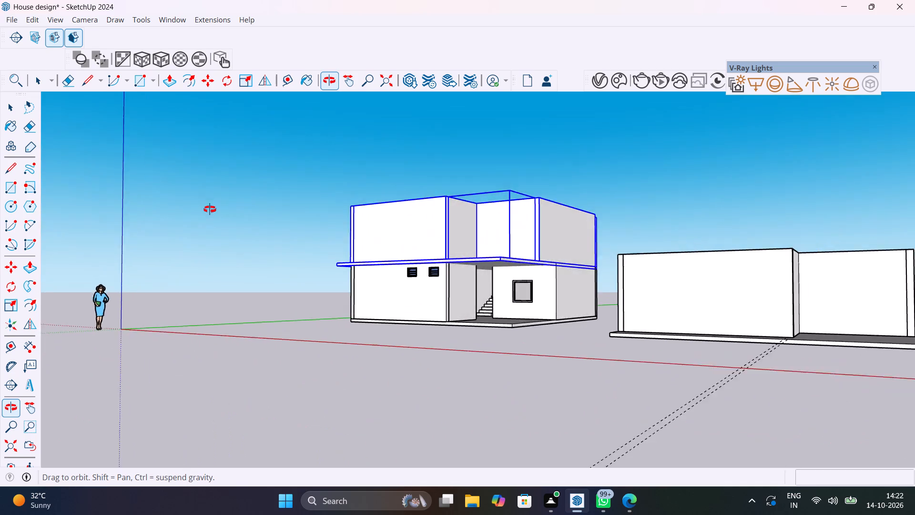
middle_click_drag(210, 209, 292, 309)
scroll(376, 326, "down", 1)
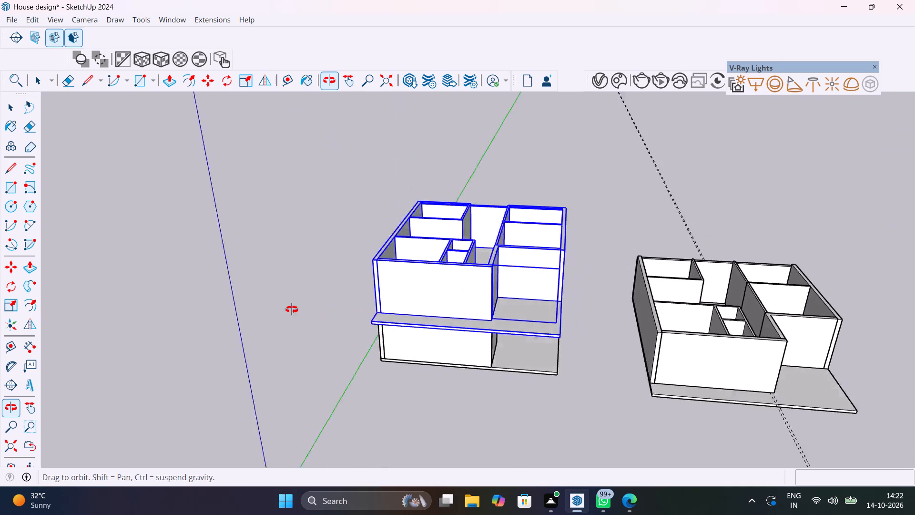
middle_click_drag(292, 309, 155, 293)
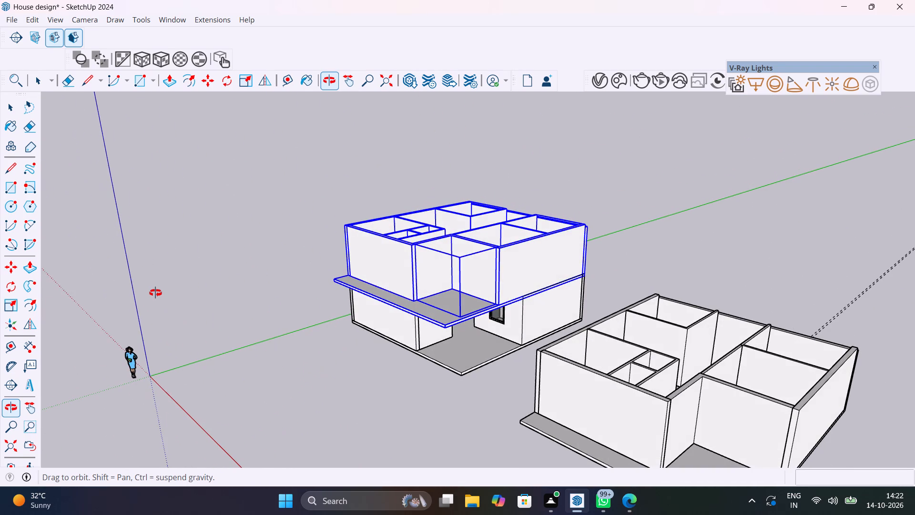
middle_click_drag(155, 293, 364, 266)
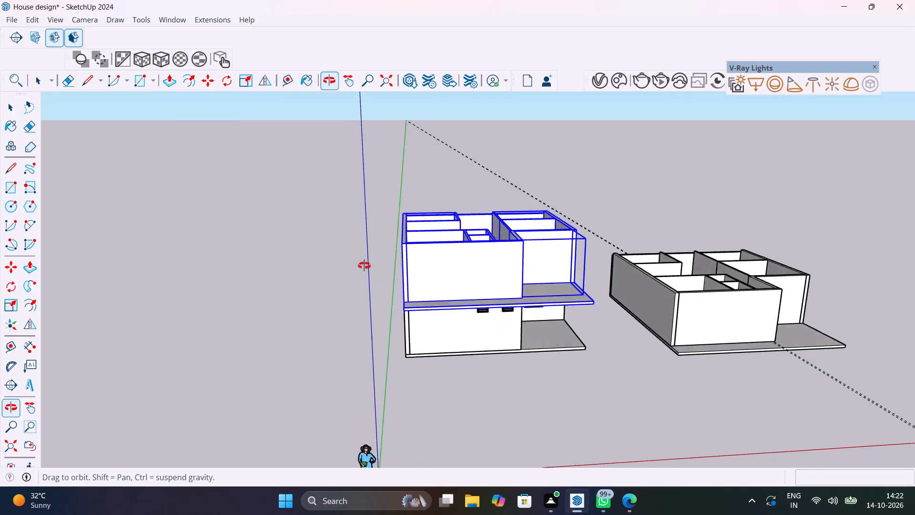
Undo the copy of the new floor that was stacked on the house with the staircase.
middle_click_drag(364, 266, 257, 356)
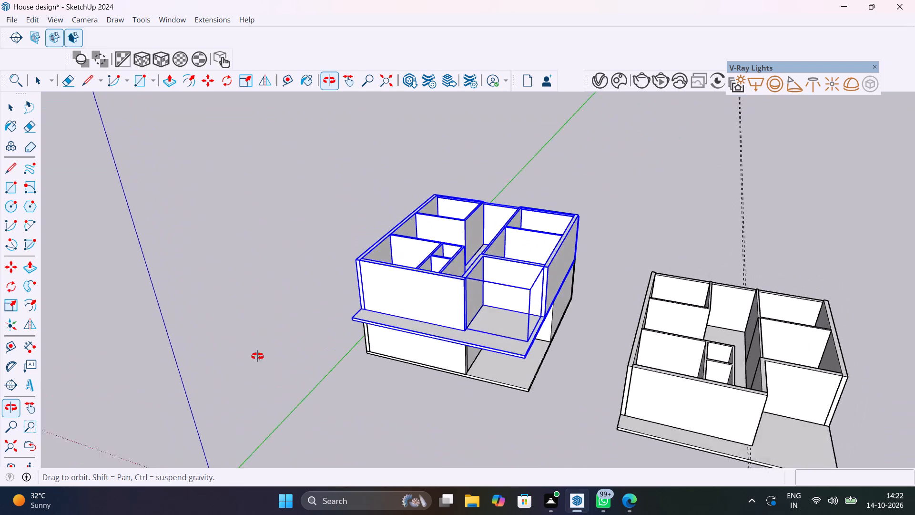
middle_click_drag(257, 356, 258, 365)
key("ctrl+z")
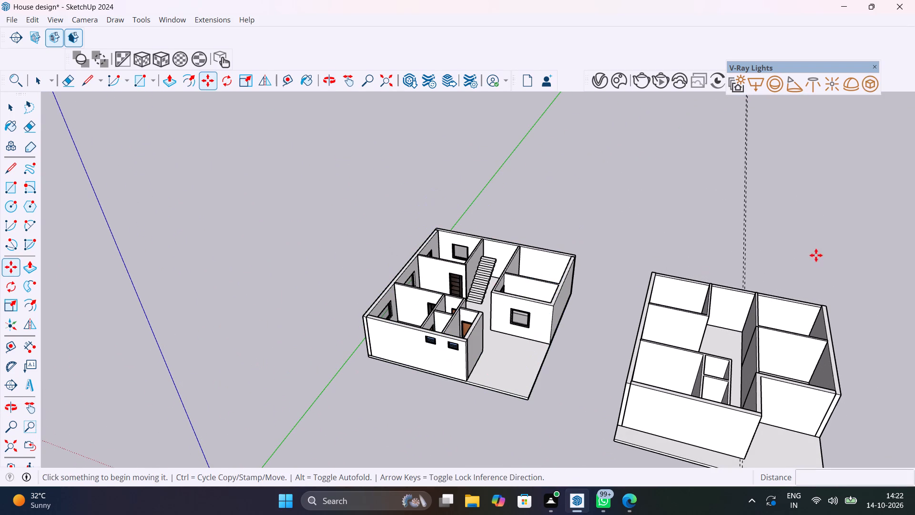
key("space")
Examine the new floor's room and corridor walls from several sides, comparing them with the house that has the staircase.
middle_click_drag(629, 239, 509, 152, "shift")
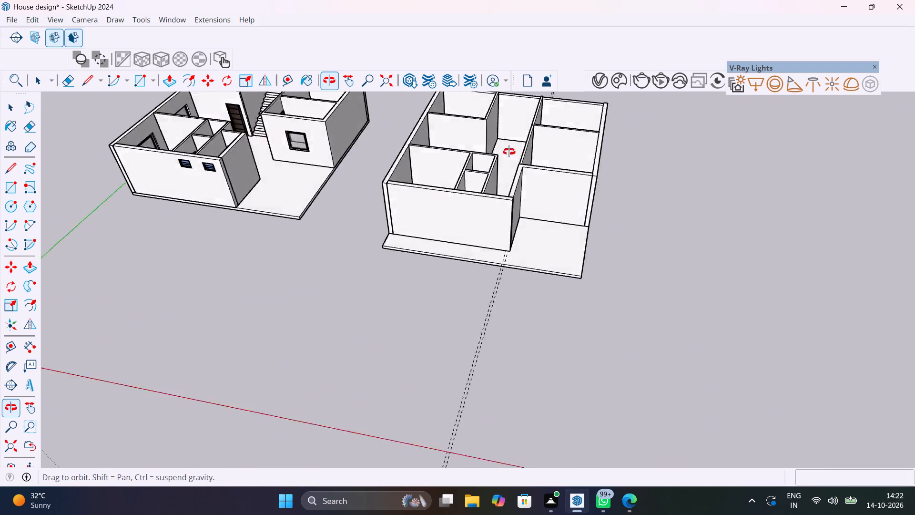
middle_click_drag(509, 152, 613, 130, "shift")
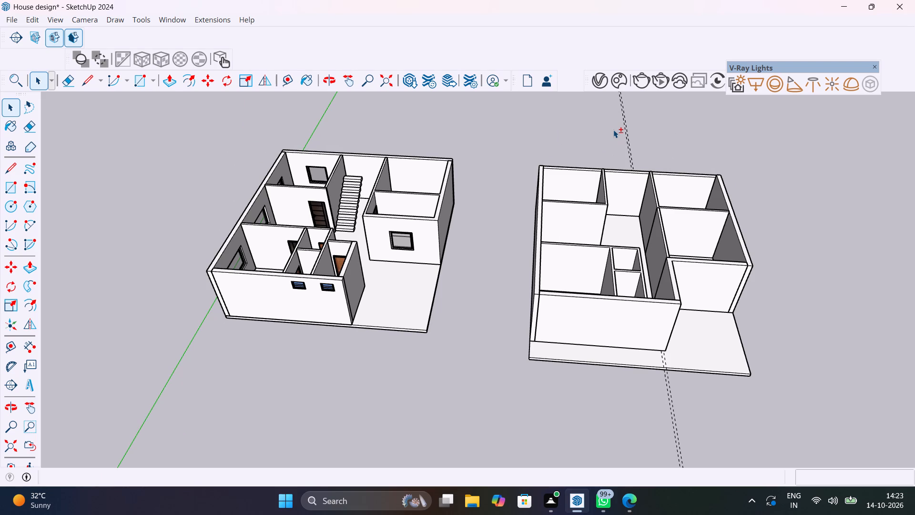
scroll(648, 239, "up", 9)
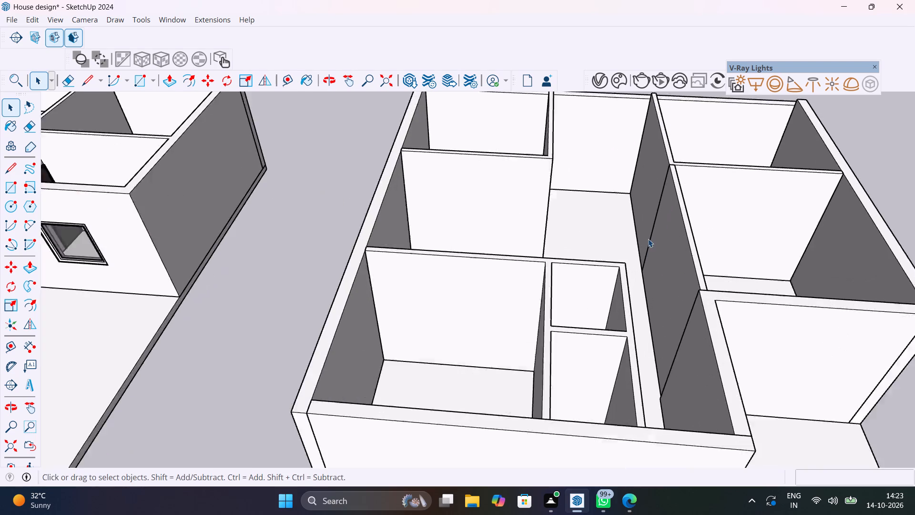
middle_click_drag(651, 246, 801, 278)
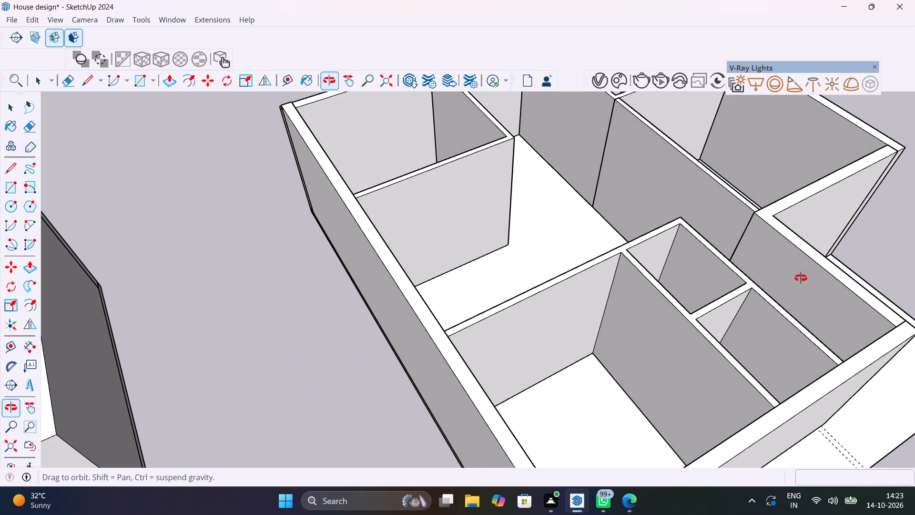
middle_click_drag(801, 278, 577, 257)
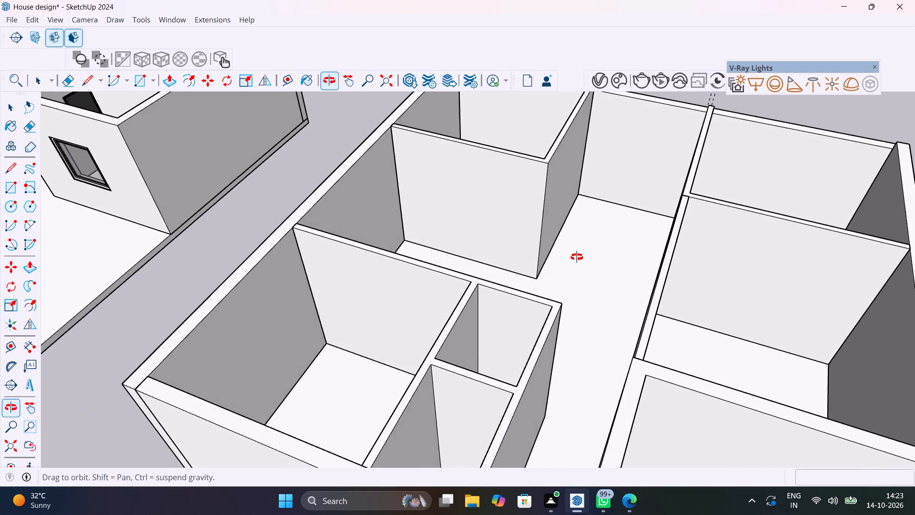
middle_click_drag(577, 257, 731, 307)
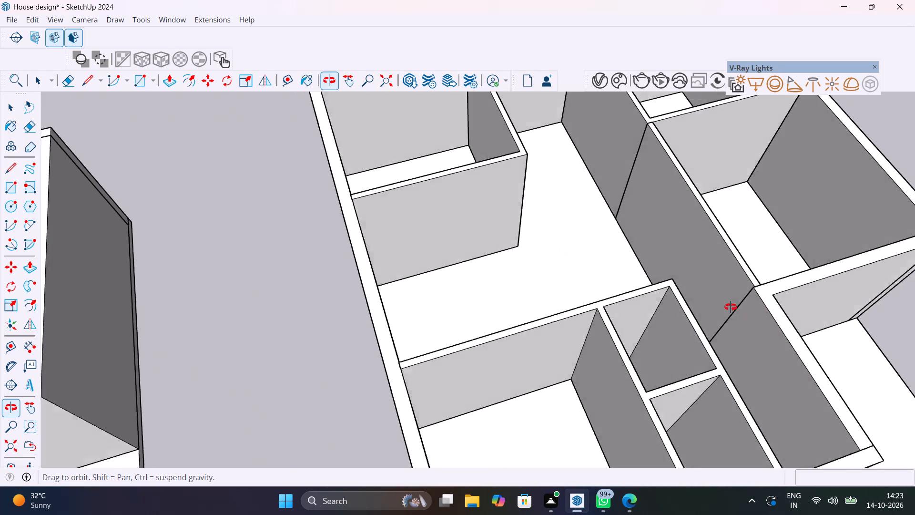
middle_click_drag(731, 307, 676, 299)
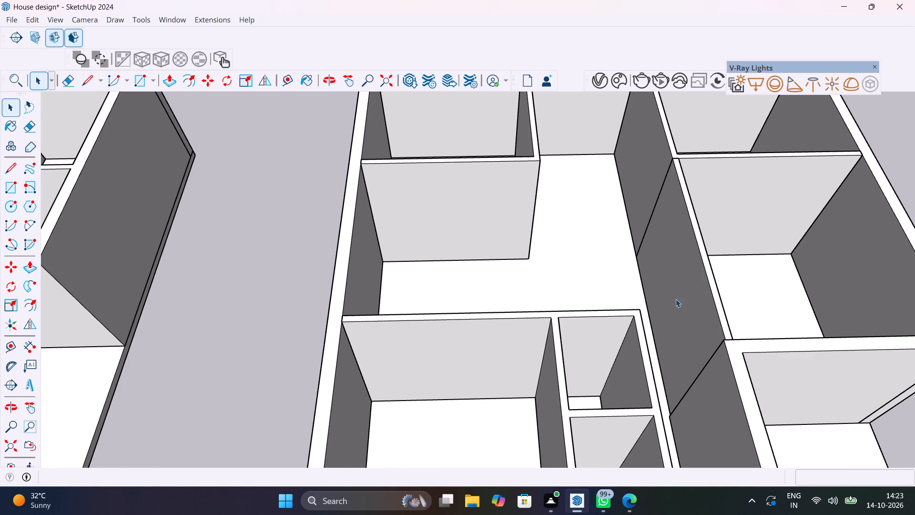
scroll(676, 299, "down", 6)
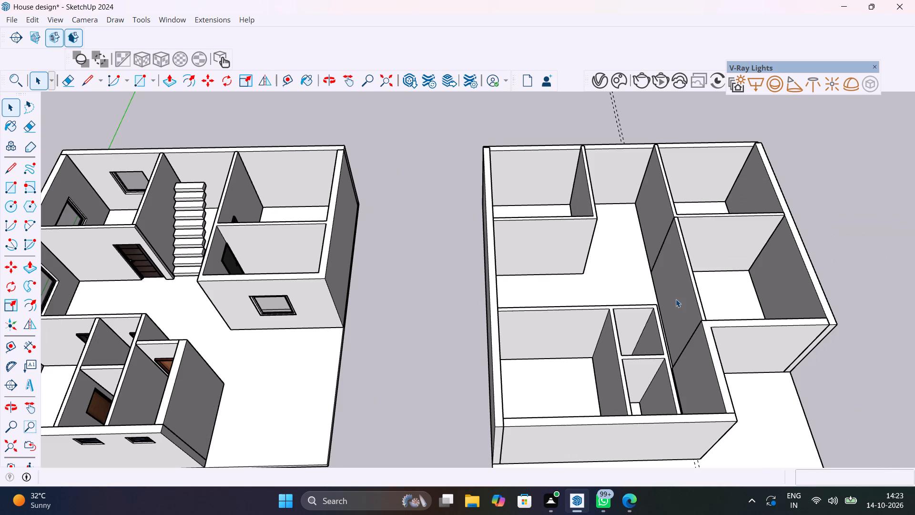
middle_click_drag(676, 299, 450, 272)
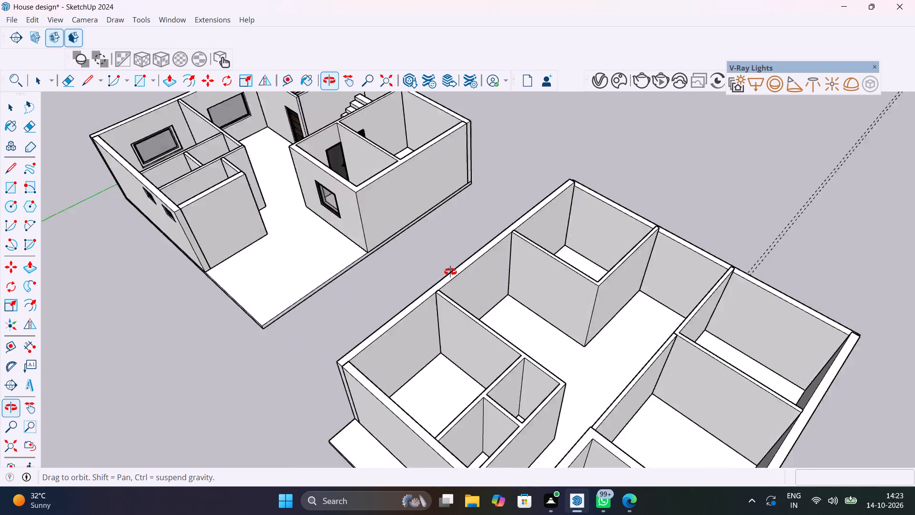
middle_click_drag(450, 272, 37, 252)
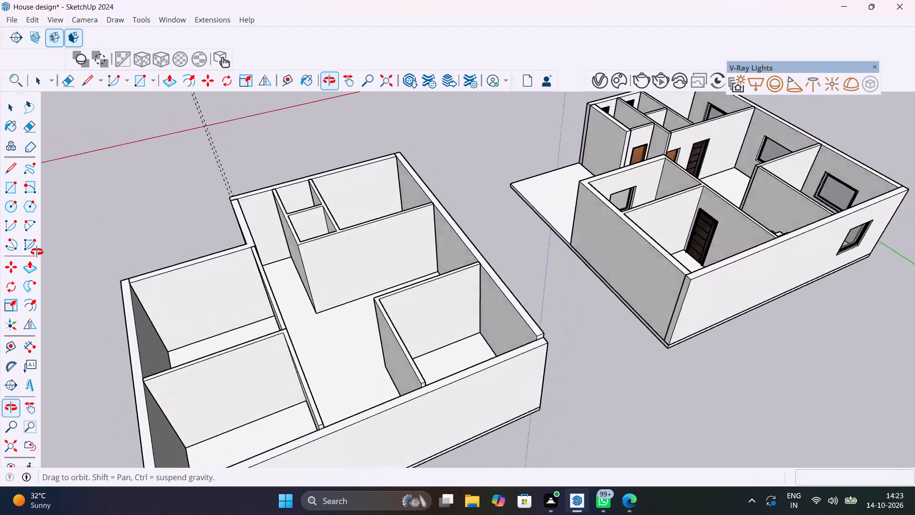
middle_click_drag(37, 252, 0, 253)
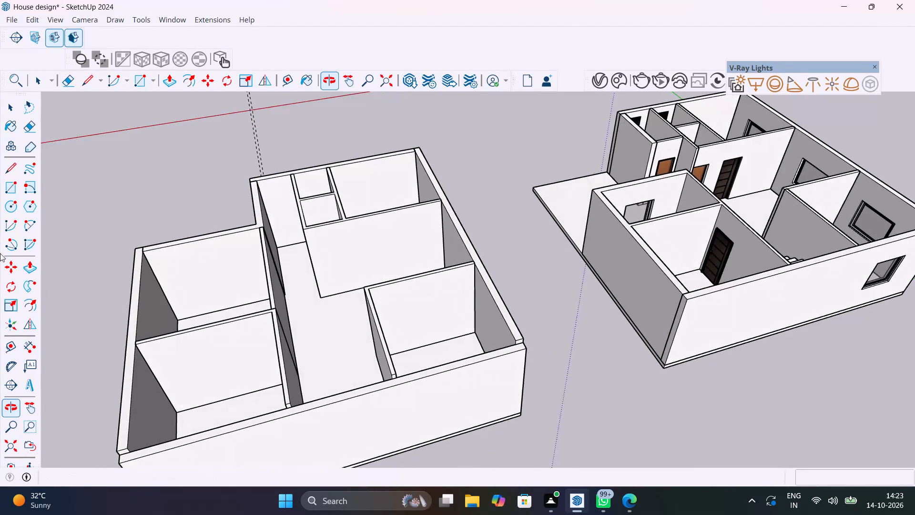
Delete the separate wall piece that closes off the side room from the corridor.
scroll(261, 316, "up", 10)
middle_click_drag(320, 322, 118, 319)
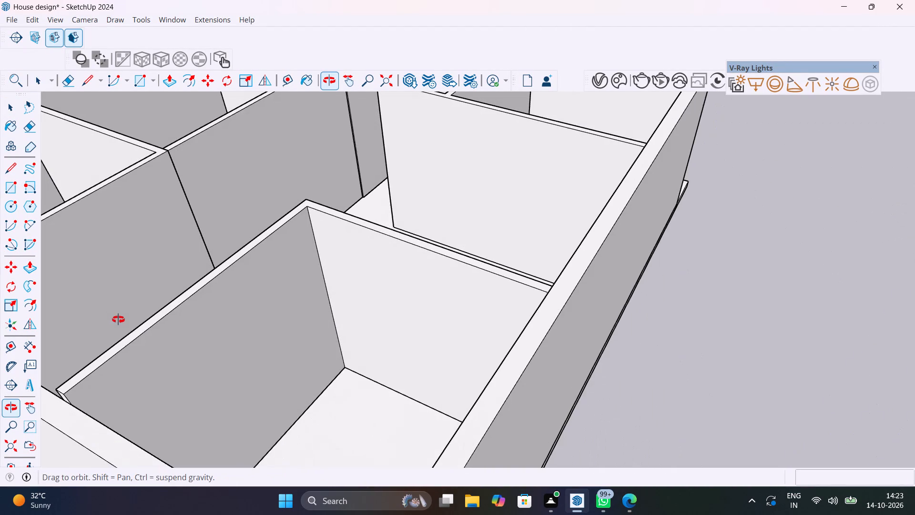
middle_click_drag(118, 319, 0, 439)
middle_click_drag(383, 255, 370, 419, "shift")
left_click(317, 334)
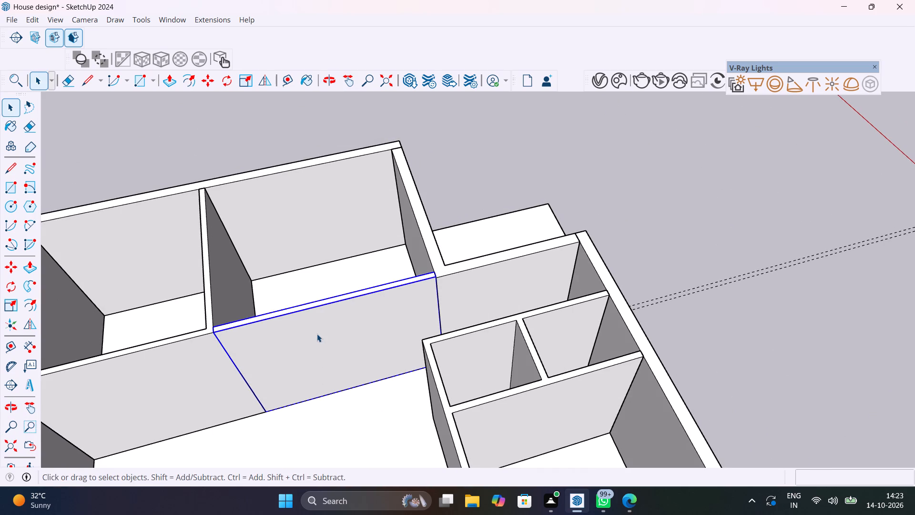
key("Delete")
Place a vertical guide on the remaining partition's face, about 4 9/16" in from its free end edge.
middle_click_drag(262, 365, 231, 363)
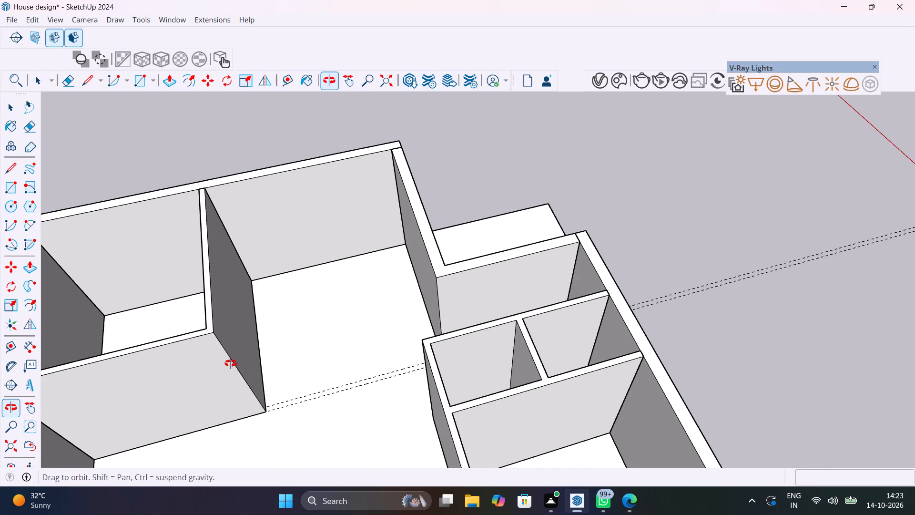
middle_click_drag(231, 363, 64, 407)
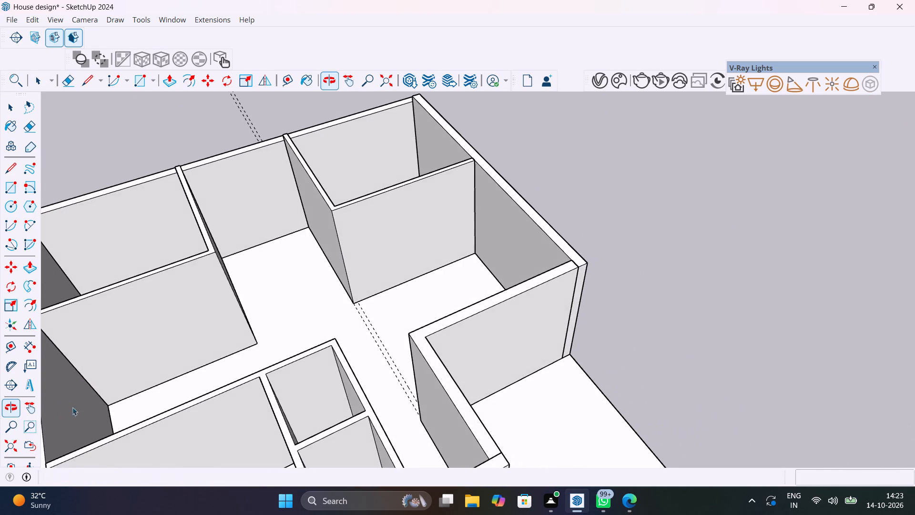
scroll(381, 272, "up", 6)
key("t")
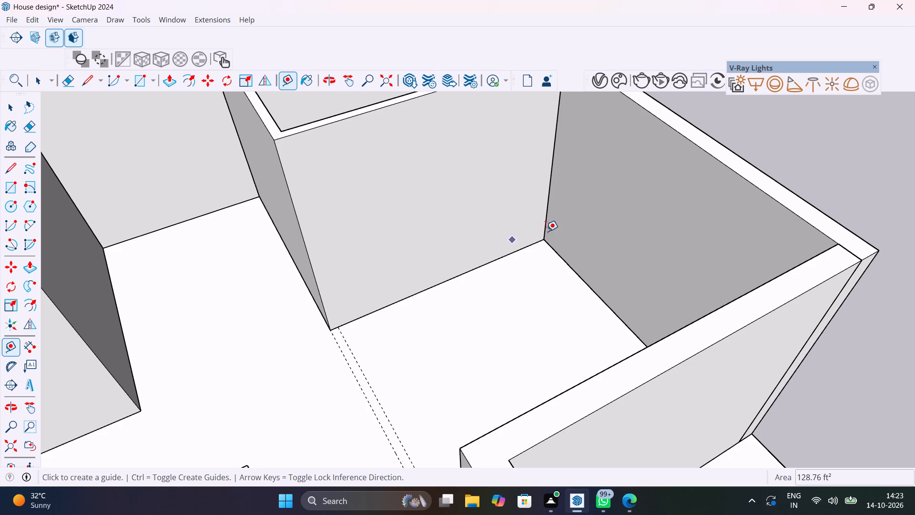
left_click(549, 175)
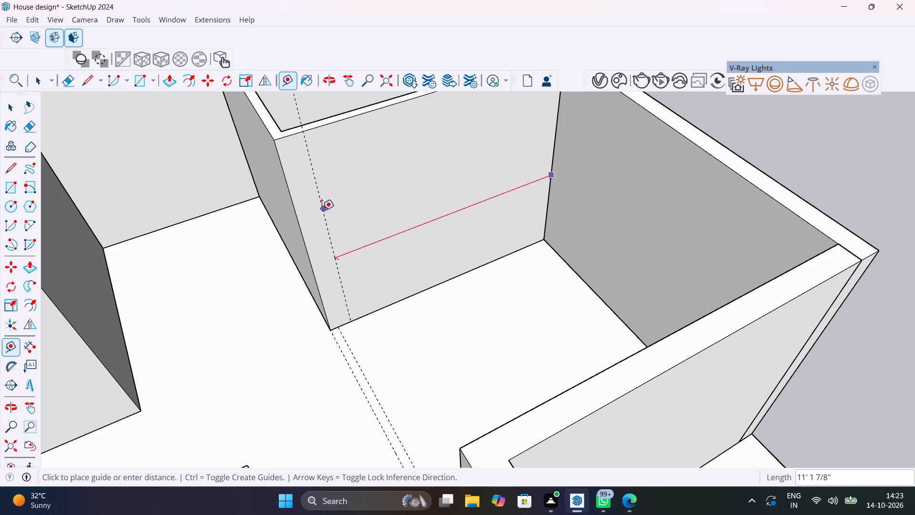
left_click(301, 228)
left_click(301, 228)
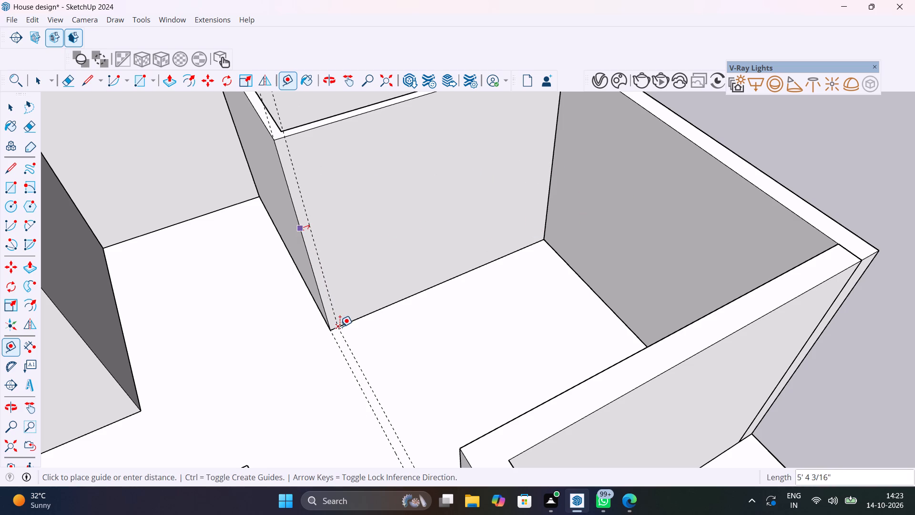
scroll(340, 327, "up", 8)
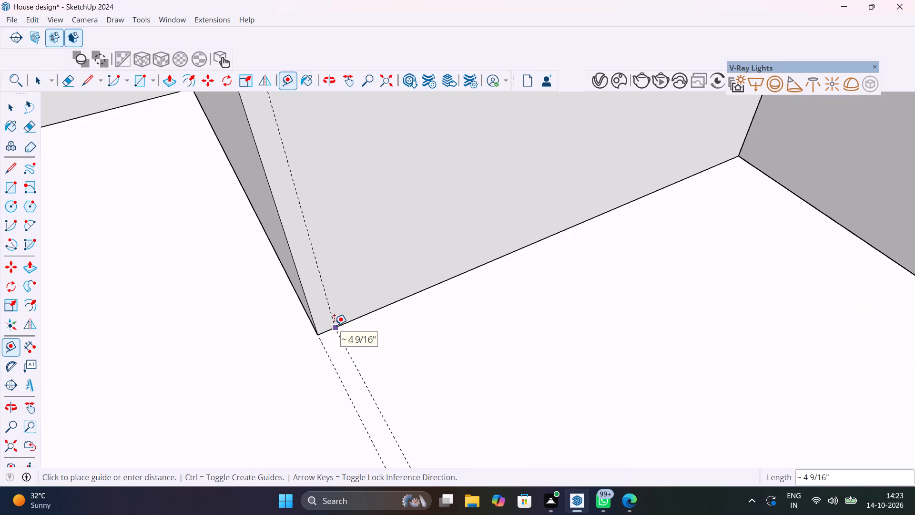
left_click(334, 325)
key("space")
Inside the partition wall's group, draw a full-height rectangle about 4 9/16" by 10' 6 9/16" between the end edge and the guide.
double_click(358, 278)
scroll(358, 278, "down", 5)
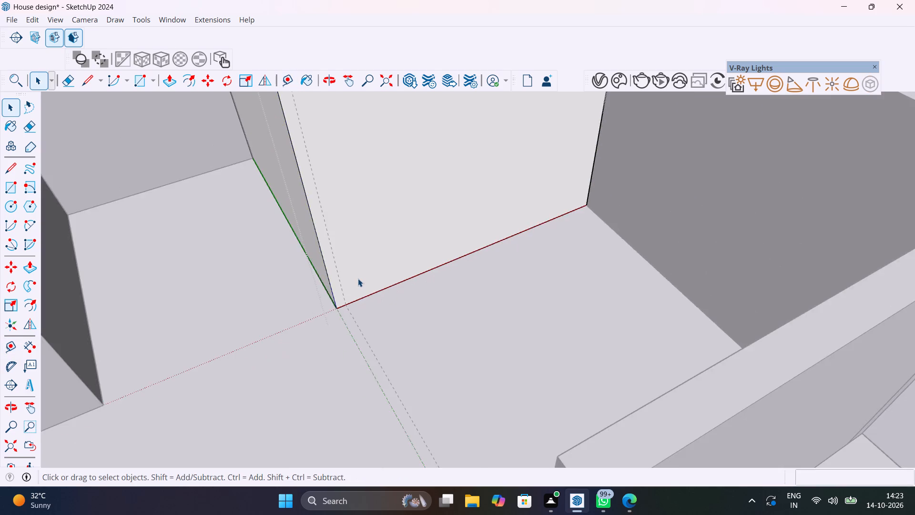
scroll(358, 278, "down", 10)
middle_click_drag(329, 257, 266, 235)
scroll(266, 235, "up", 1)
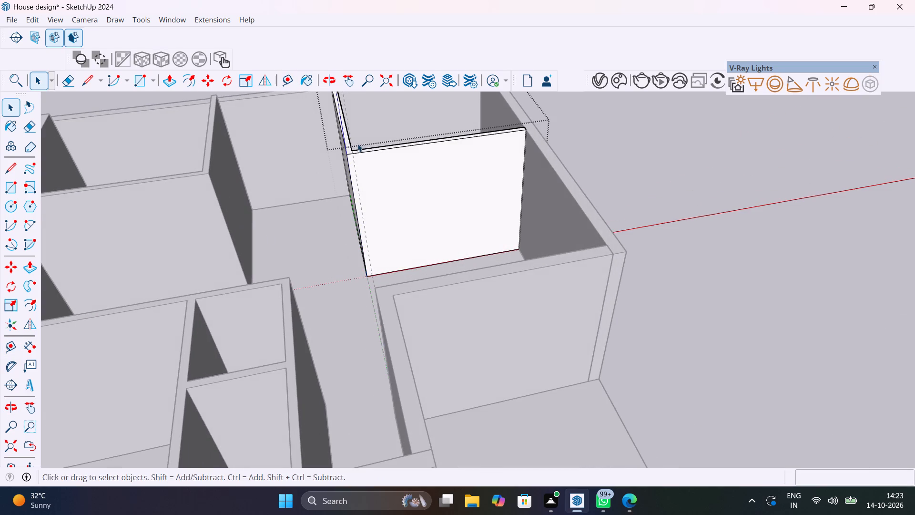
scroll(354, 151, "up", 13)
key("r")
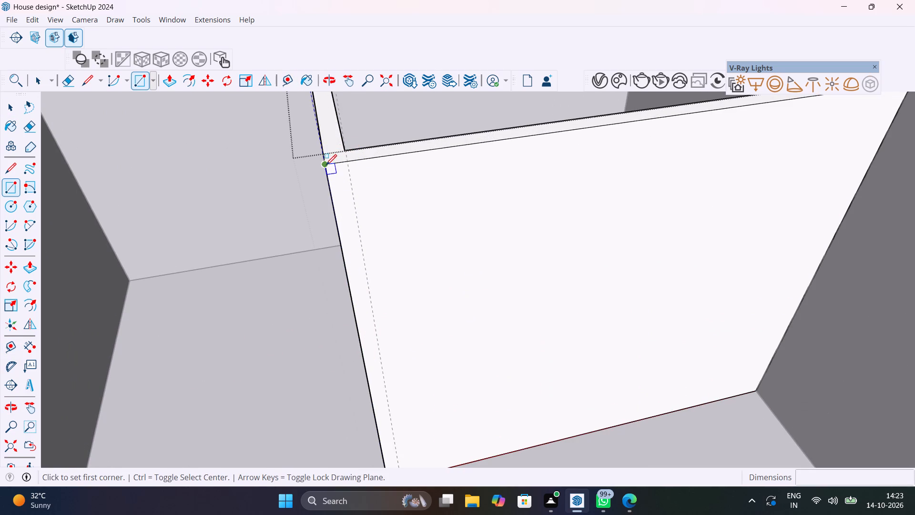
left_click(326, 165)
scroll(335, 239, "down", 12)
scroll(352, 312, "up", 8)
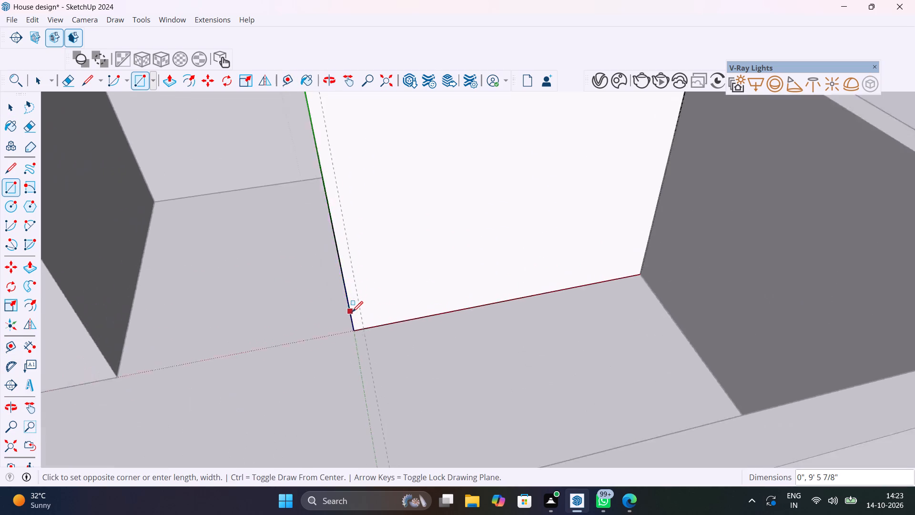
scroll(352, 312, "up", 7)
left_click(375, 344)
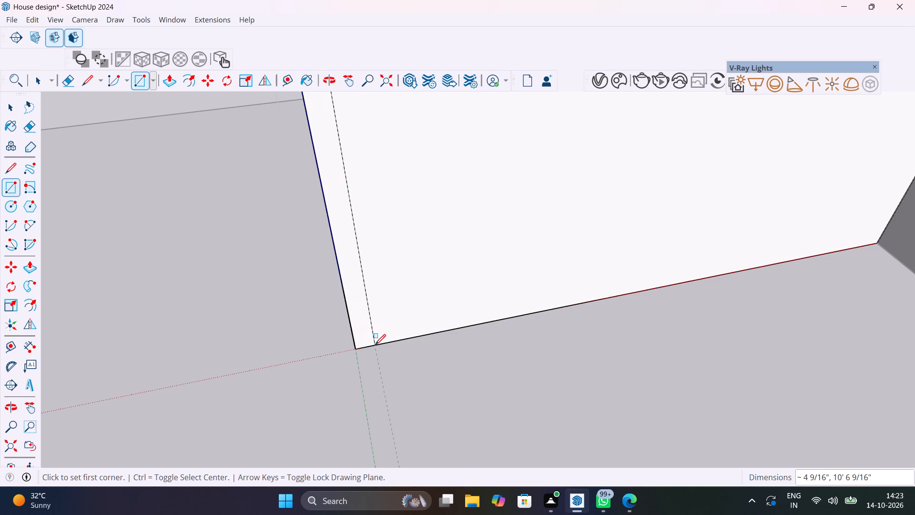
Extrude the narrow rectangle 13' 1" to the side room's outer wall, closing off the room along the corridor, and exit the group.
key("p")
left_click(364, 320)
scroll(381, 353, "down", 9)
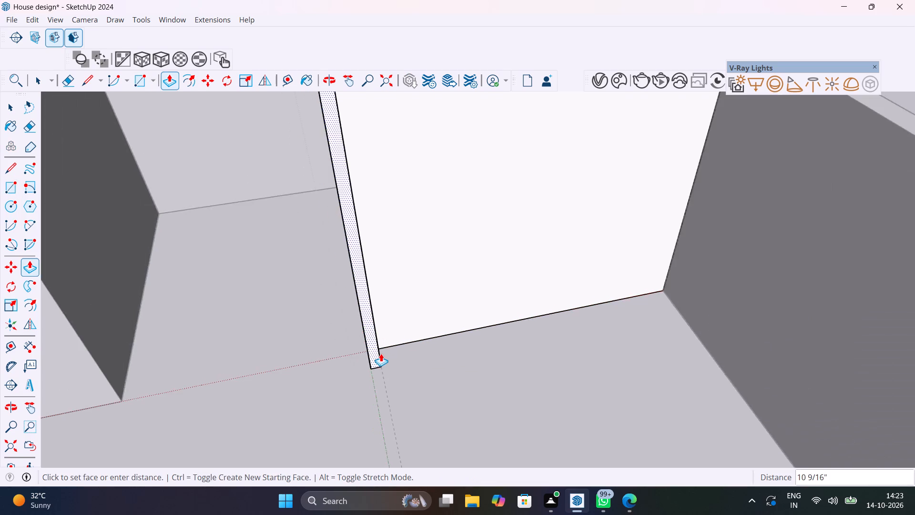
scroll(381, 353, "down", 4)
middle_click_drag(381, 354, 553, 346)
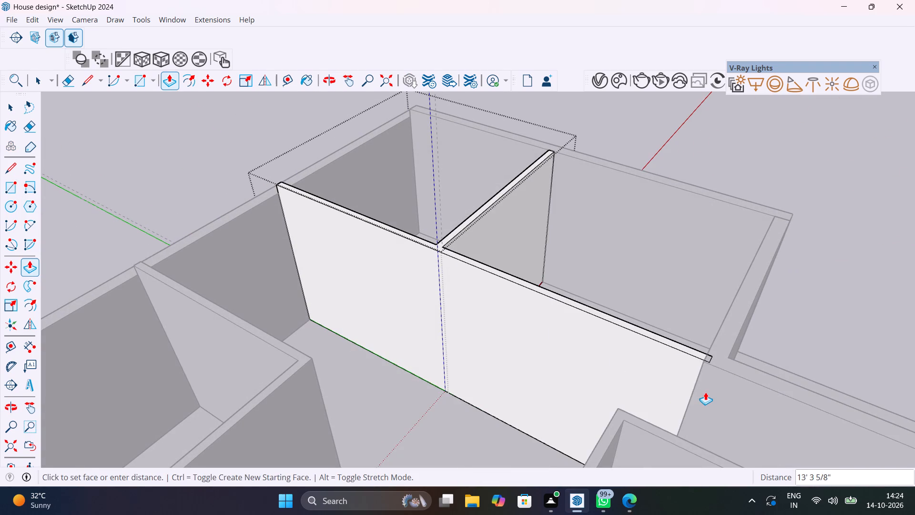
left_click(700, 371)
key("space")
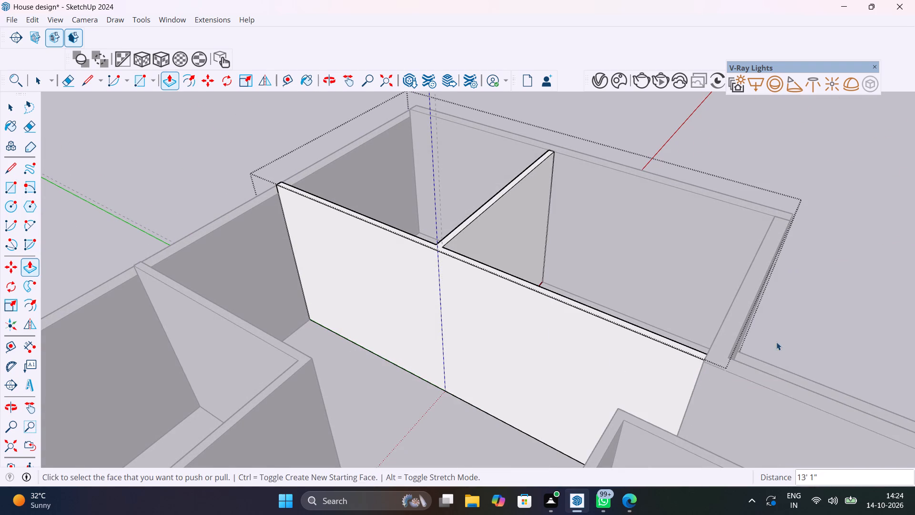
left_click(782, 335)
Examine the extended corridor wall from several sides, especially its joint with the side room's outer wall corner.
scroll(782, 335, "down", 6)
middle_click_drag(754, 339, 849, 348)
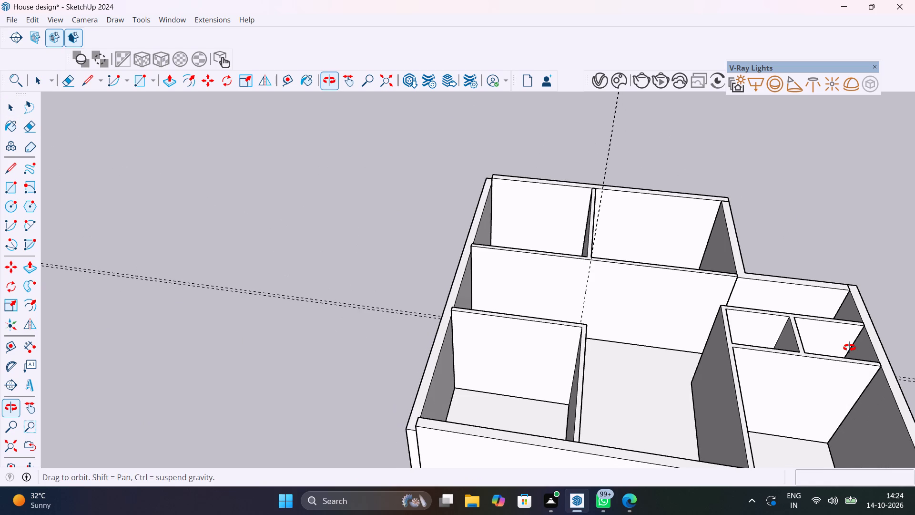
middle_click_drag(849, 348, 754, 336)
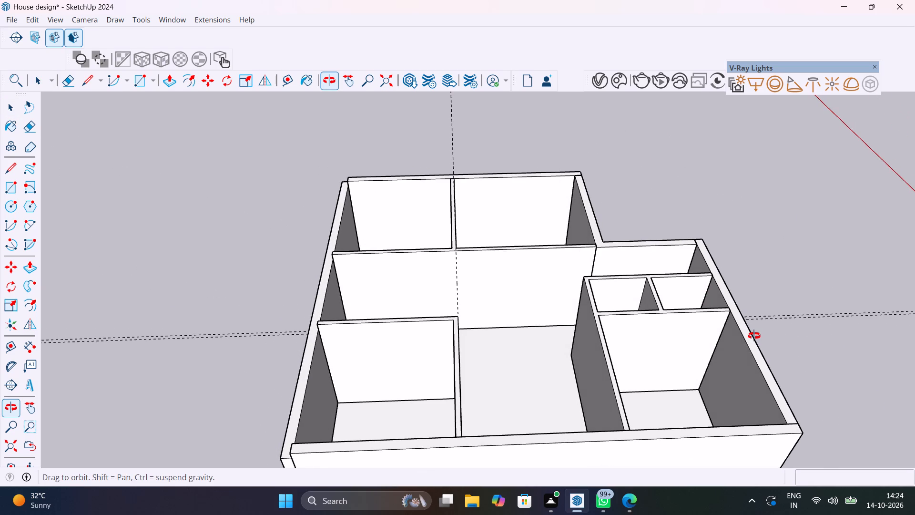
middle_click_drag(754, 336, 572, 405)
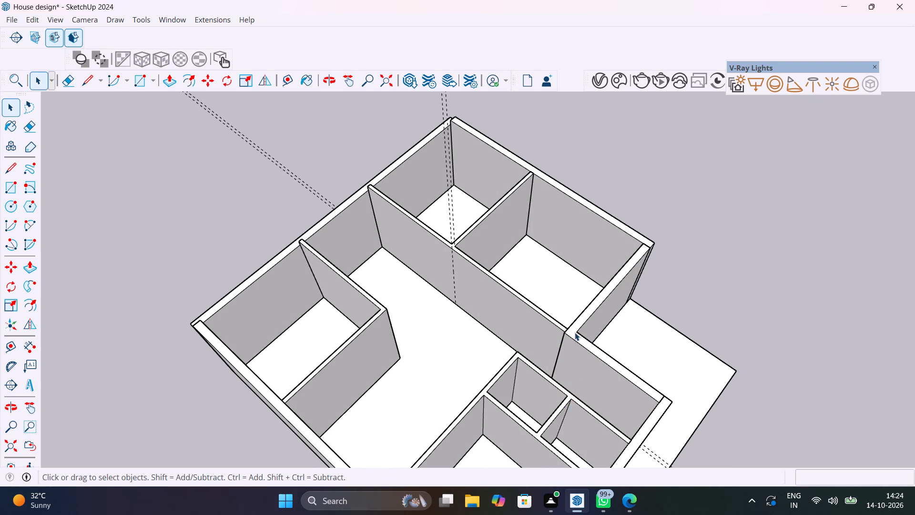
scroll(575, 332, "up", 15)
middle_click_drag(575, 332, 812, 326)
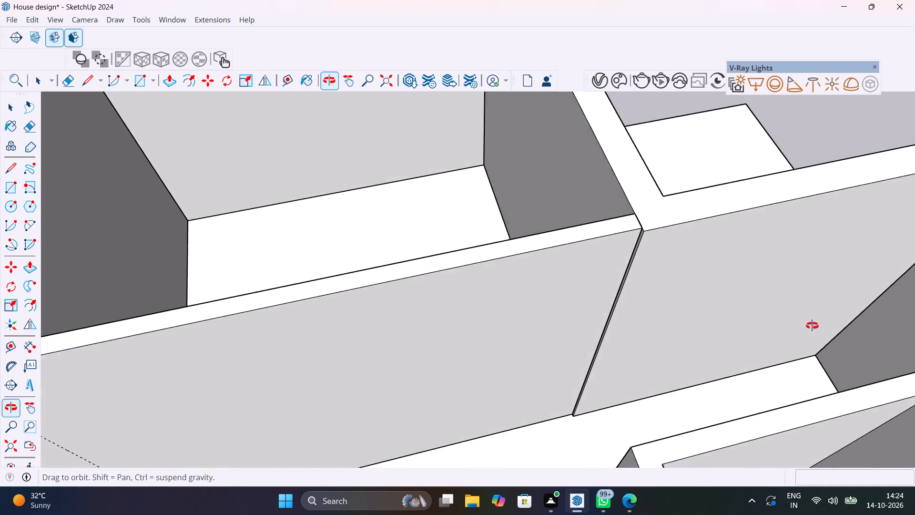
middle_click_drag(812, 326, 651, 287)
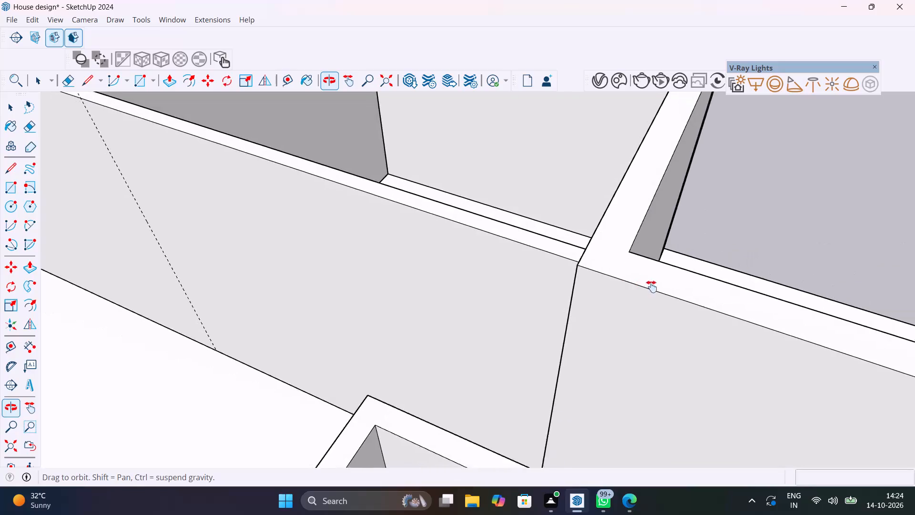
middle_click_drag(651, 287, 910, 332)
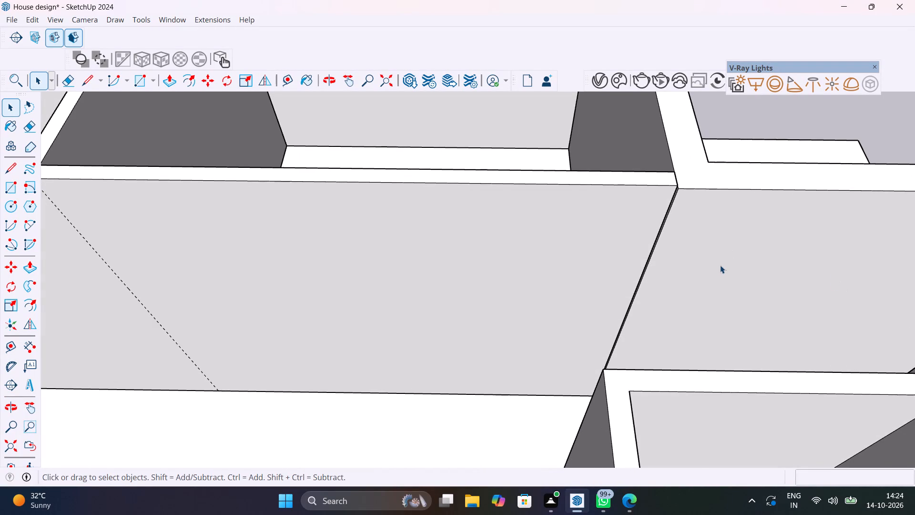
Place two guides across the corridor floor: one at the wall joint, 9' 5 1/2" from the end wall, and another offset 4.5" toward it.
middle_click_drag(741, 276, 607, 322)
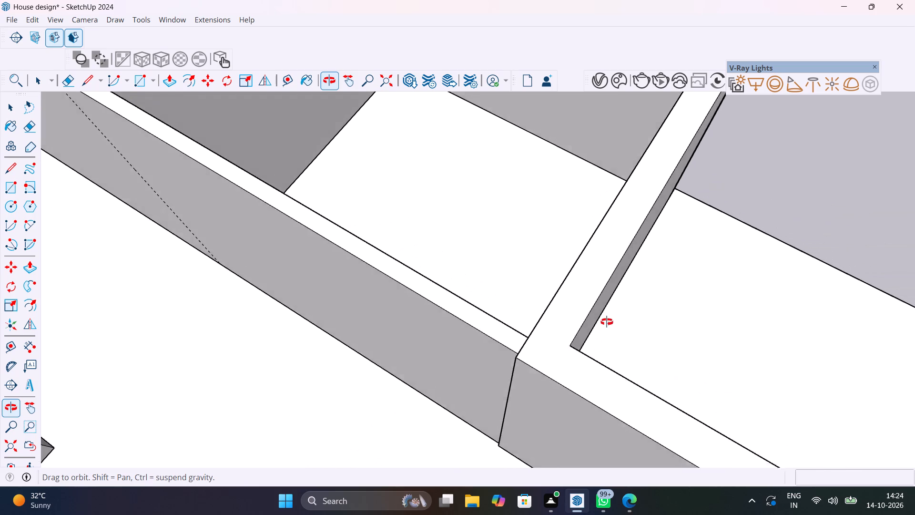
middle_click_drag(607, 322, 606, 324)
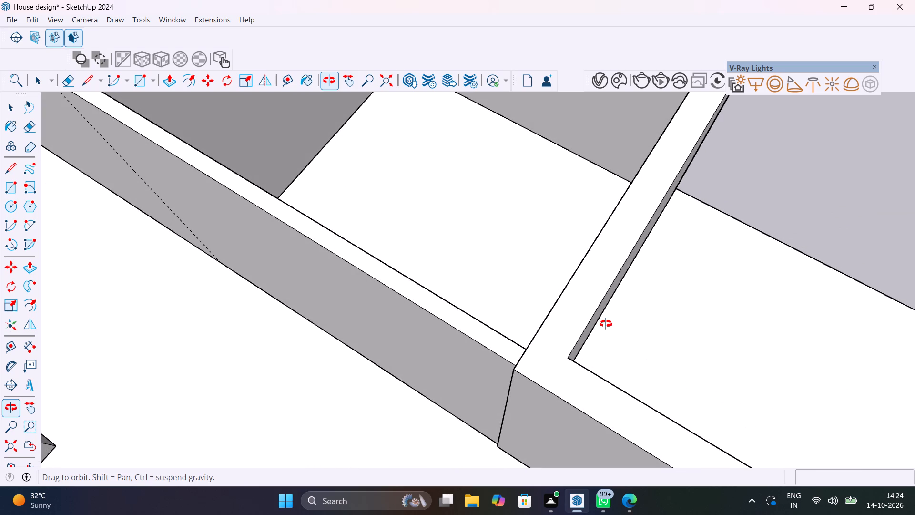
middle_click_drag(606, 324, 637, 321)
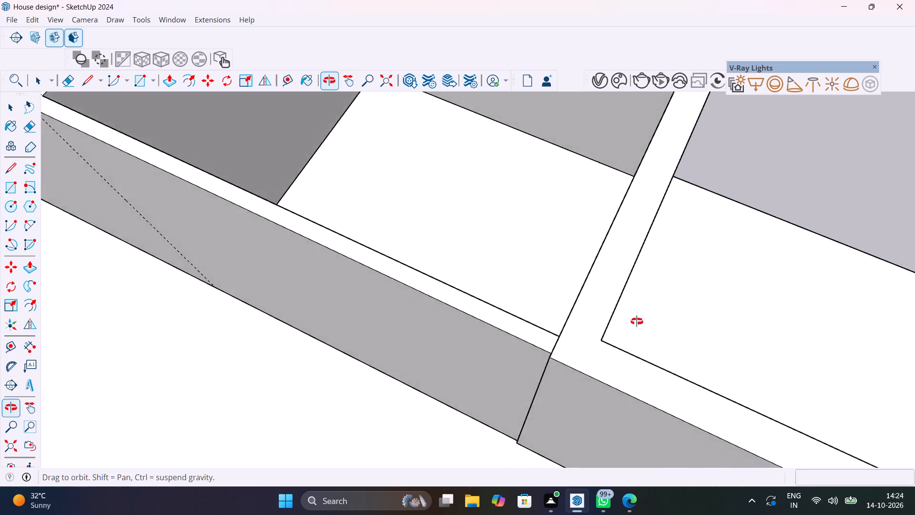
middle_click_drag(637, 321, 716, 323)
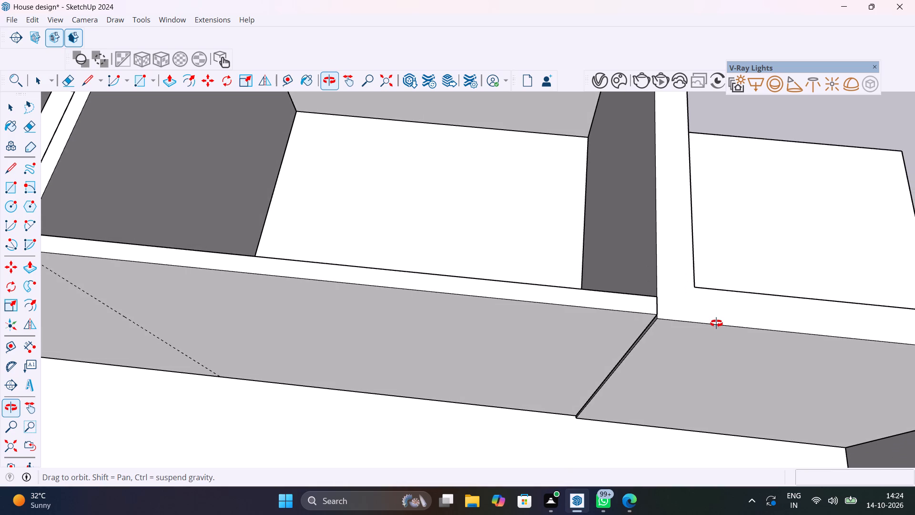
middle_click_drag(716, 323, 668, 277)
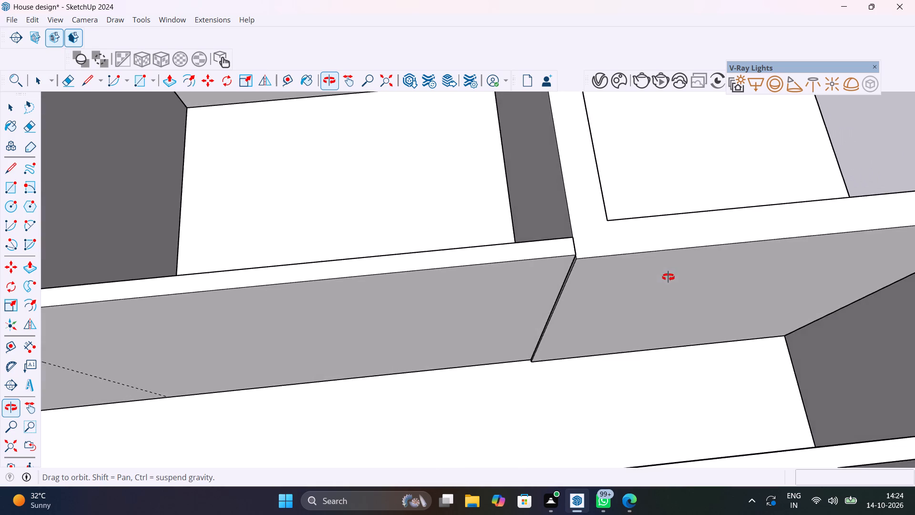
middle_click_drag(668, 277, 606, 276)
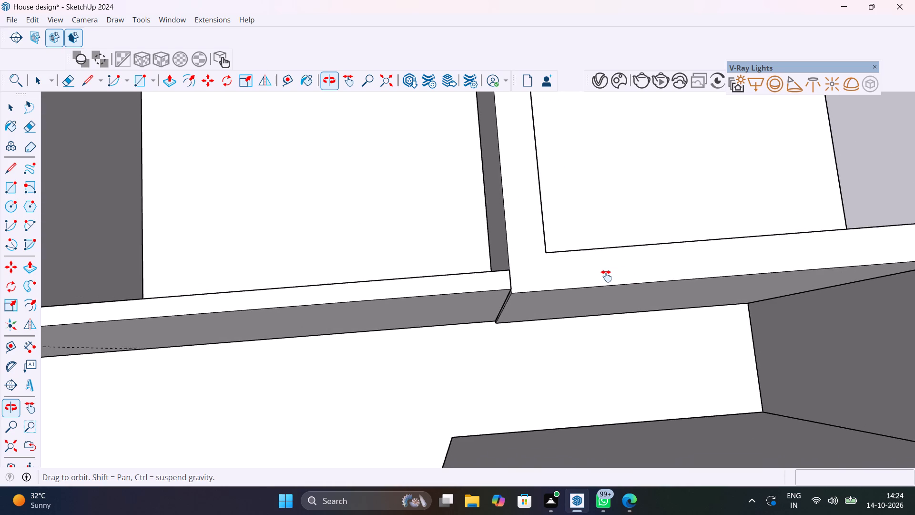
middle_click_drag(606, 276, 602, 268)
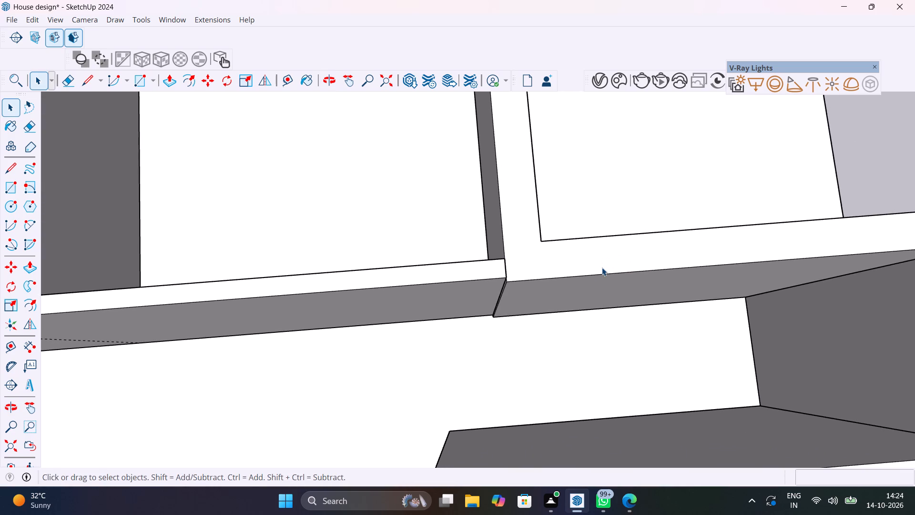
key("t")
left_click(749, 342)
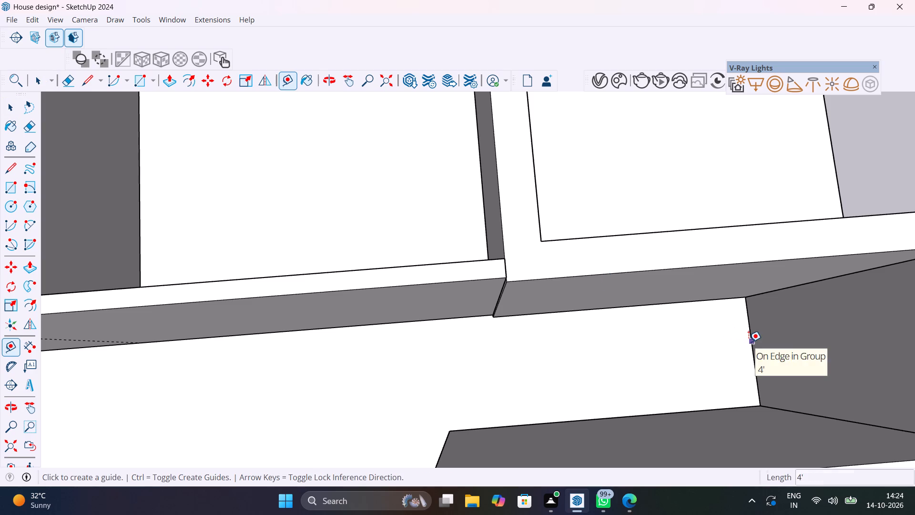
left_click(494, 320)
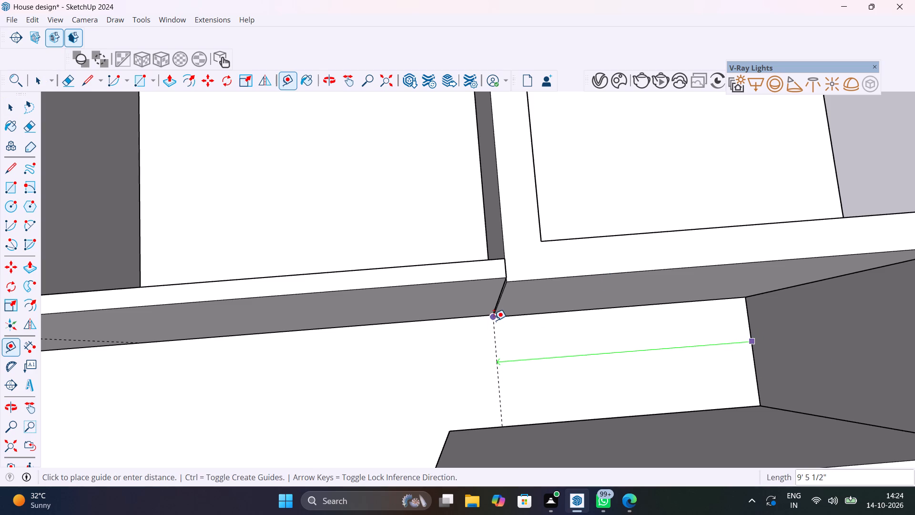
left_click(494, 334)
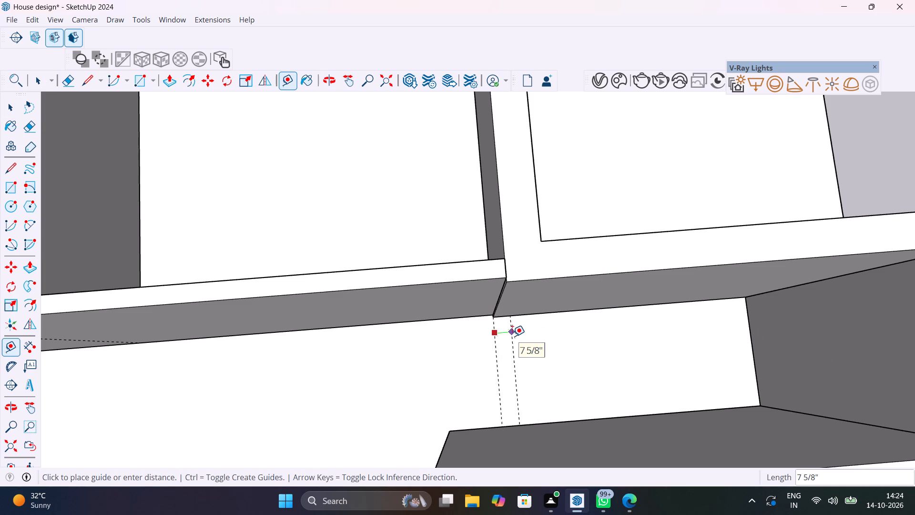
type("4.5\"")
key("Return")
key("space")
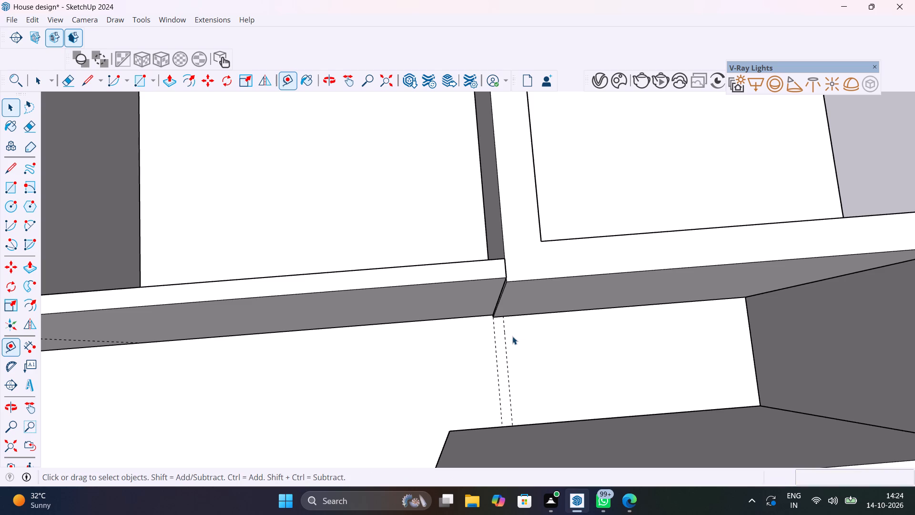
Draw a 4' by 4 1/2" rectangle on the corridor floor between the two guides and make it a group.
key("r")
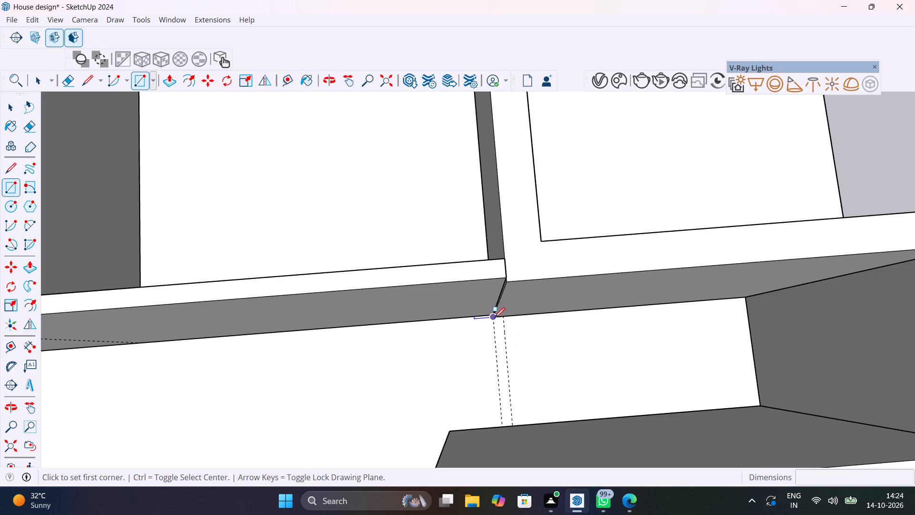
left_click(494, 318)
left_click(510, 425)
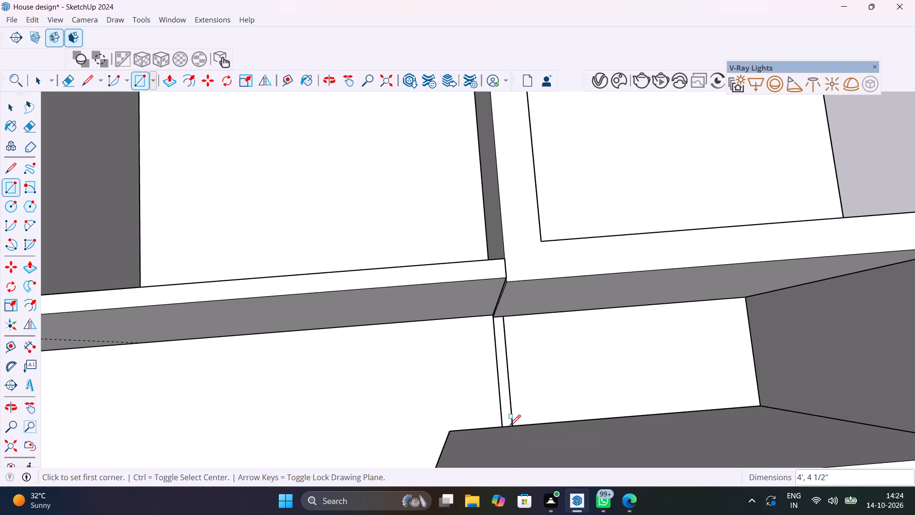
key("space")
triple_click(502, 382)
right_click(502, 382)
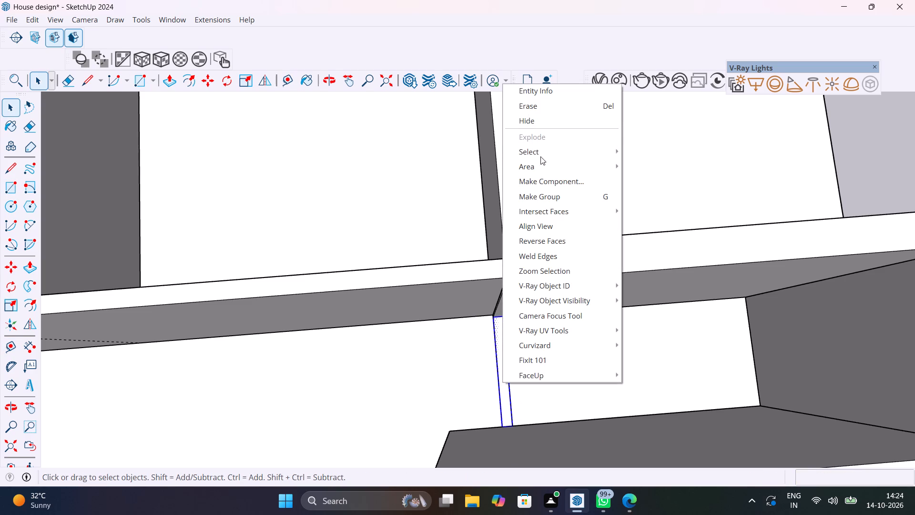
left_click(550, 201)
Inside the new group, extrude the rectangle 10' 6 9/16" to the top of the adjoining walls, and exit the group.
double_click(504, 378)
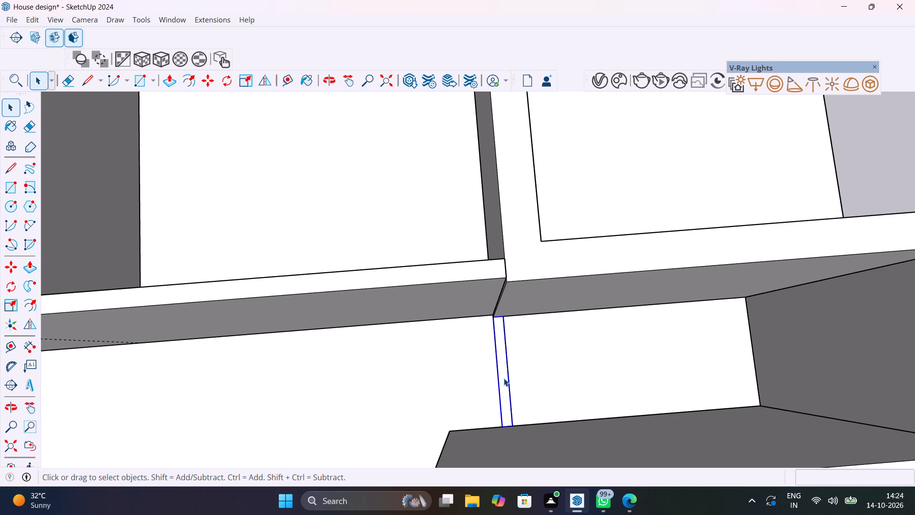
key("p")
left_click(504, 378)
scroll(492, 345, "down", 7)
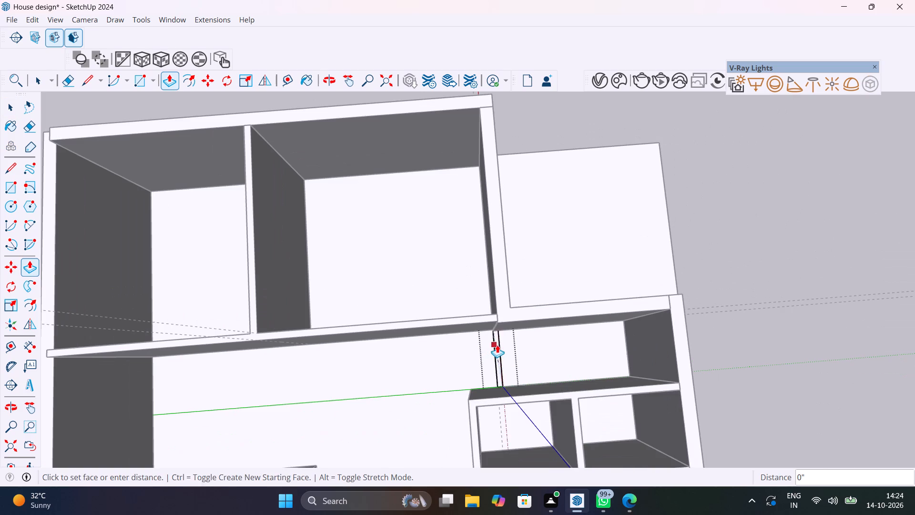
left_click(445, 321)
key("space")
left_click(711, 272)
Examine the new wall across the corridor, its joints with the neighbouring walls, and the overall upper-floor layout.
middle_click_drag(437, 379, 634, 296)
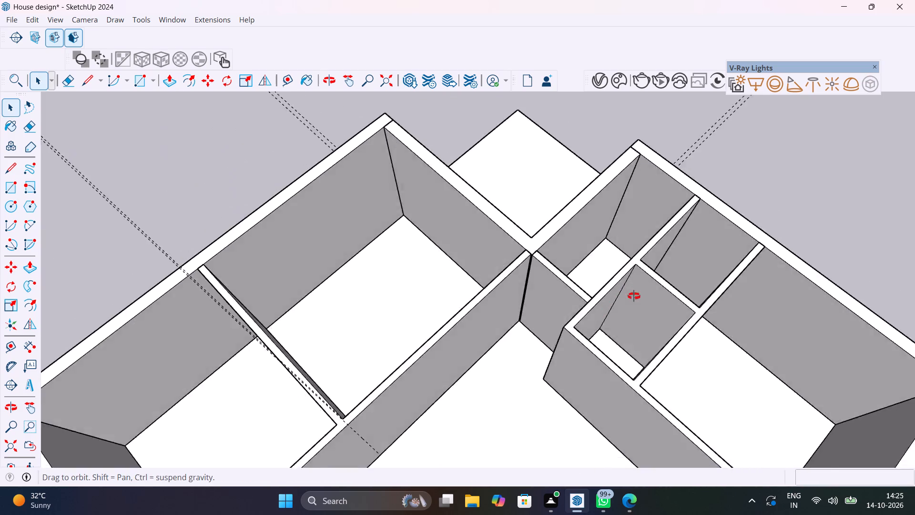
middle_click_drag(634, 296, 727, 240)
scroll(565, 197, "up", 11)
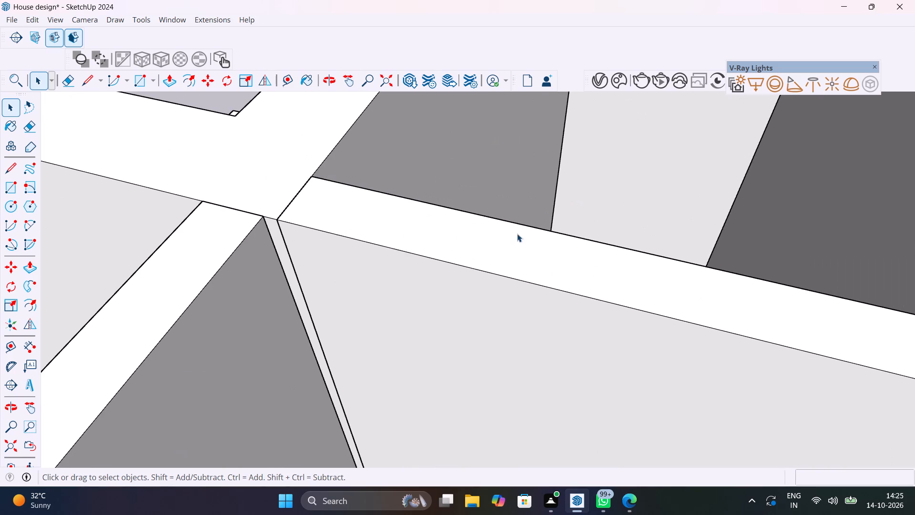
scroll(518, 249, "down", 5)
middle_click_drag(512, 263, 569, 205)
scroll(569, 205, "down", 13)
middle_click_drag(574, 216, 480, 217)
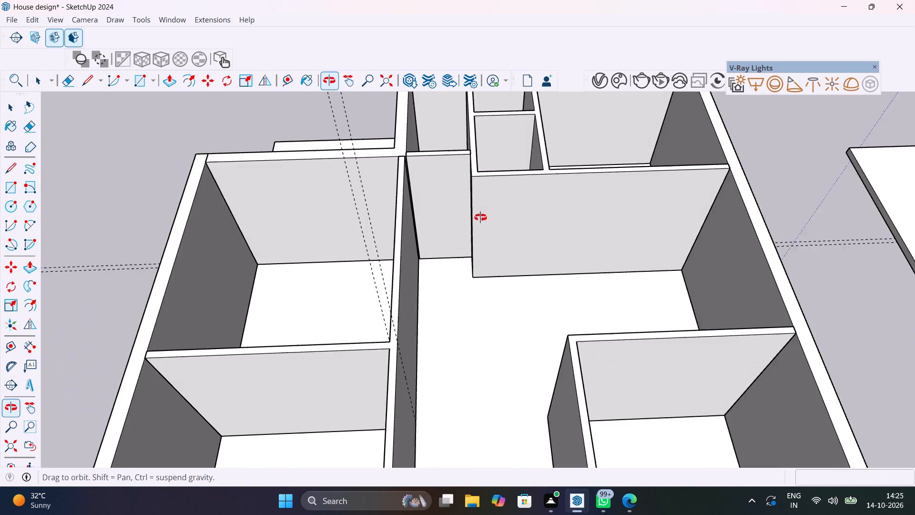
middle_click_drag(480, 217, 481, 217)
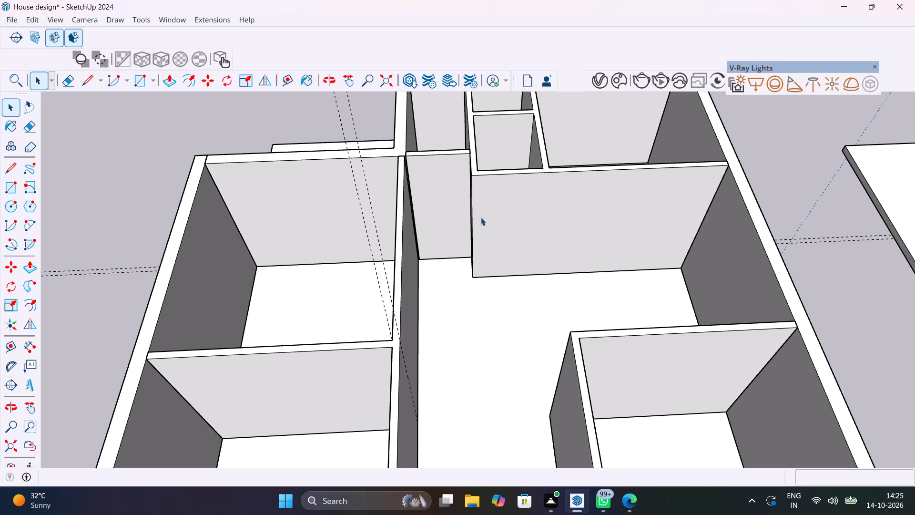
scroll(481, 217, "down", 13)
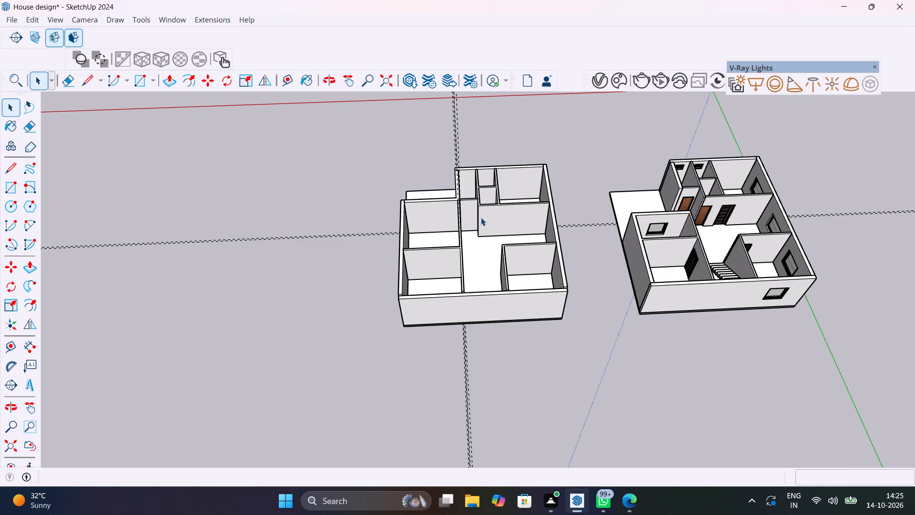
Place a guide 4.5" in from the short end edge of the floor slab strip projecting beyond the small rooms' outer wall.
middle_click_drag(402, 227, 744, 216)
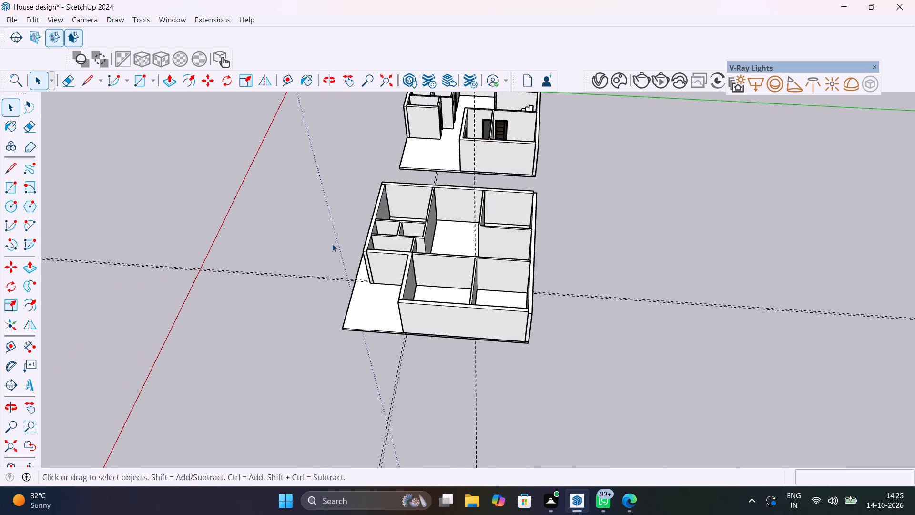
middle_click_drag(341, 248, 646, 249)
scroll(442, 314, "up", 7)
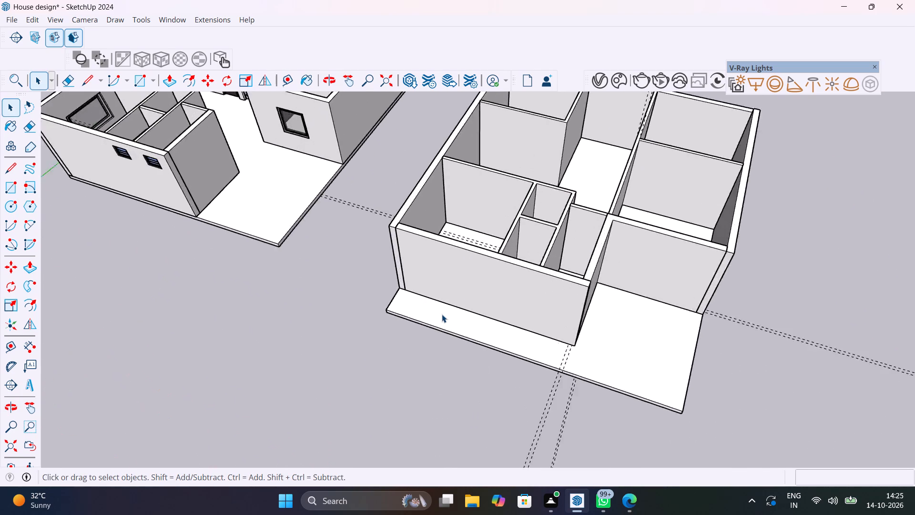
scroll(442, 314, "up", 3)
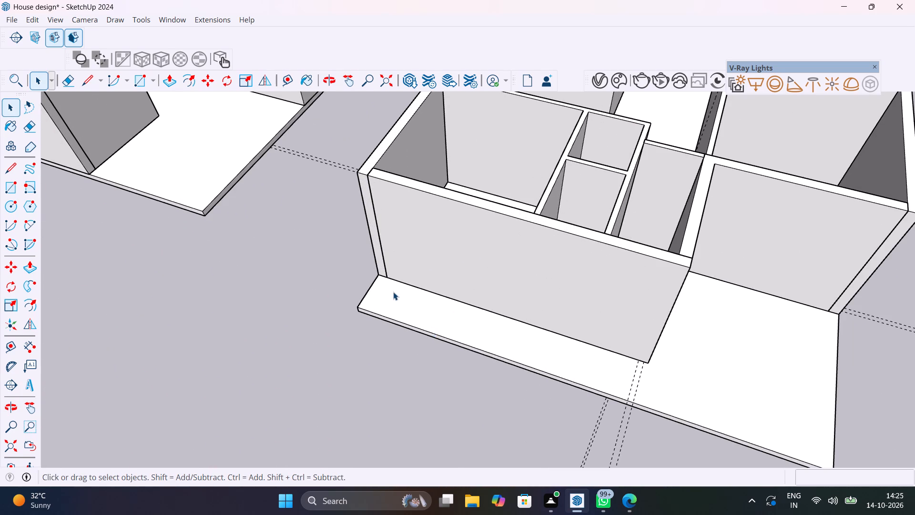
middle_click_drag(395, 292, 574, 294, "shift")
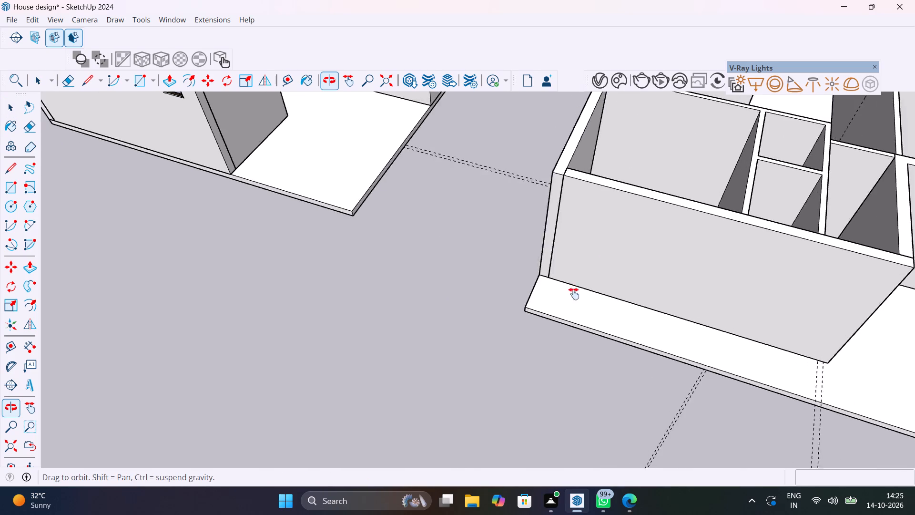
middle_click_drag(574, 294, 593, 298, "shift")
scroll(593, 298, "up", 1)
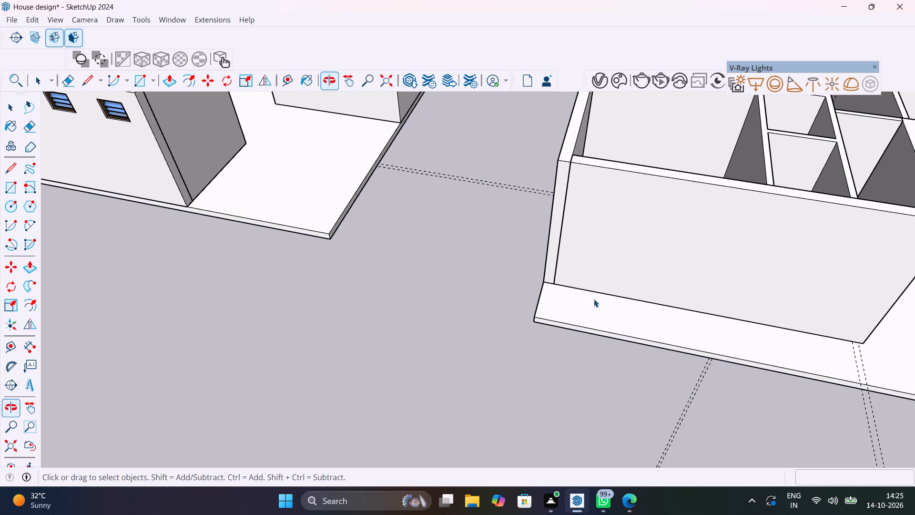
scroll(565, 302, "up", 10)
key("t")
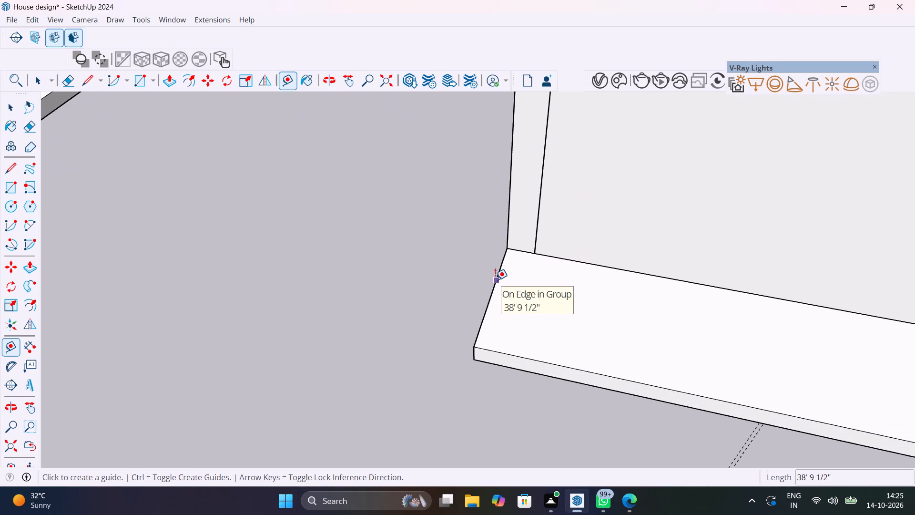
left_click(495, 279)
type("4.5\"")
key("Return")
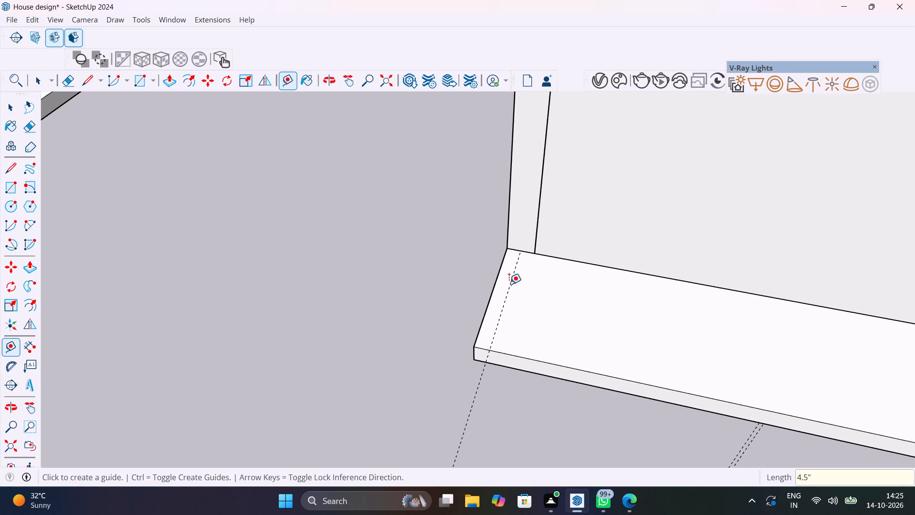
Check the depth of the projecting slab strip from the wall corner to its outer corner.
left_click(568, 368)
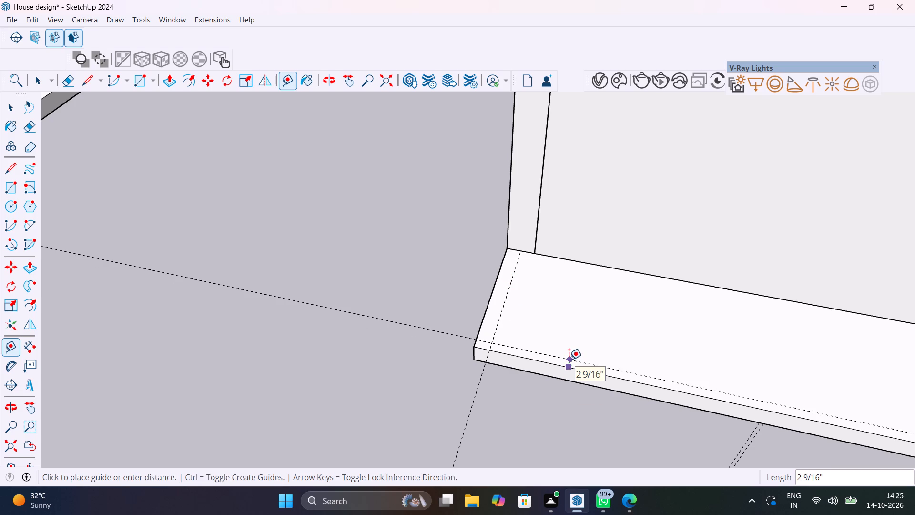
key("space")
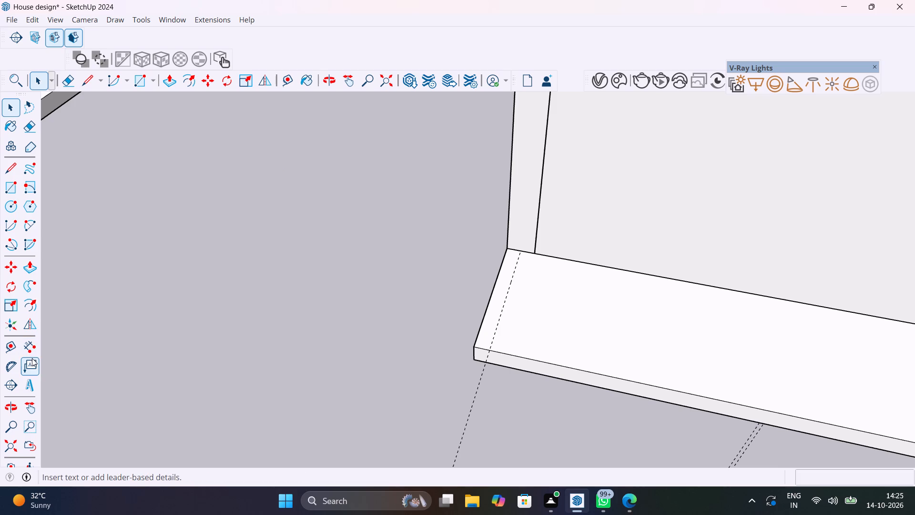
left_click(35, 354)
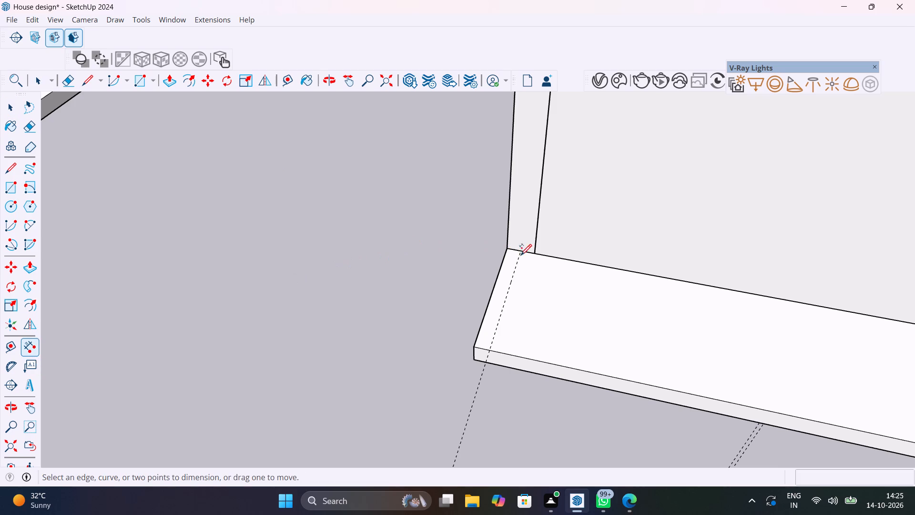
left_click(534, 255)
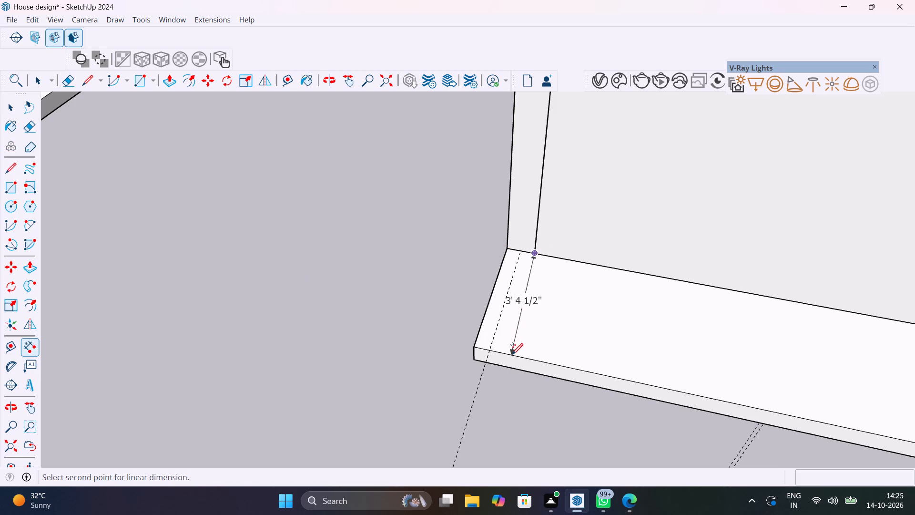
key("Escape")
left_click(507, 246)
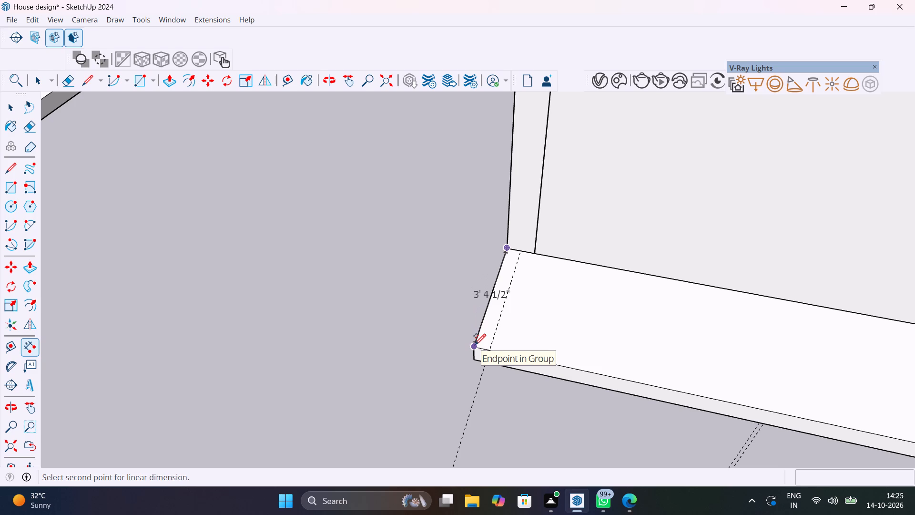
key("Escape")
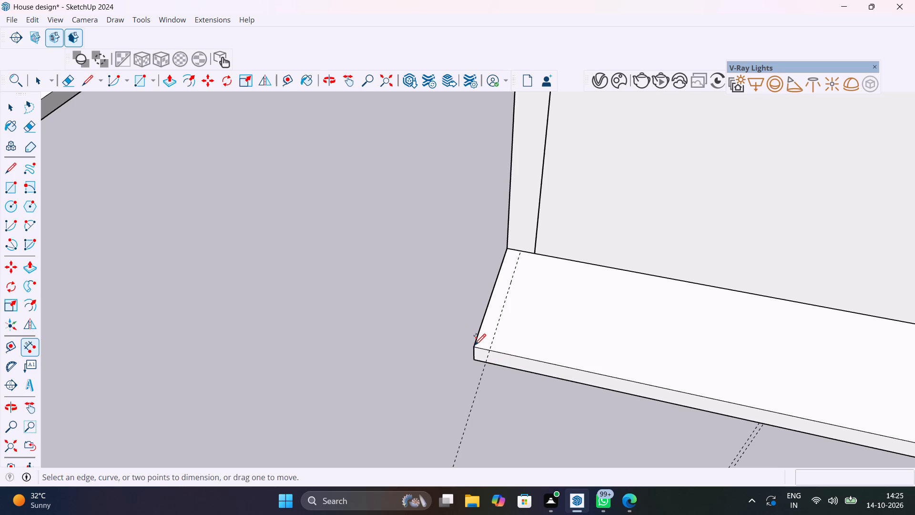
Place a guide 4.5" in from the long outer edge of the projecting floor slab strip.
key("t")
left_click(540, 360)
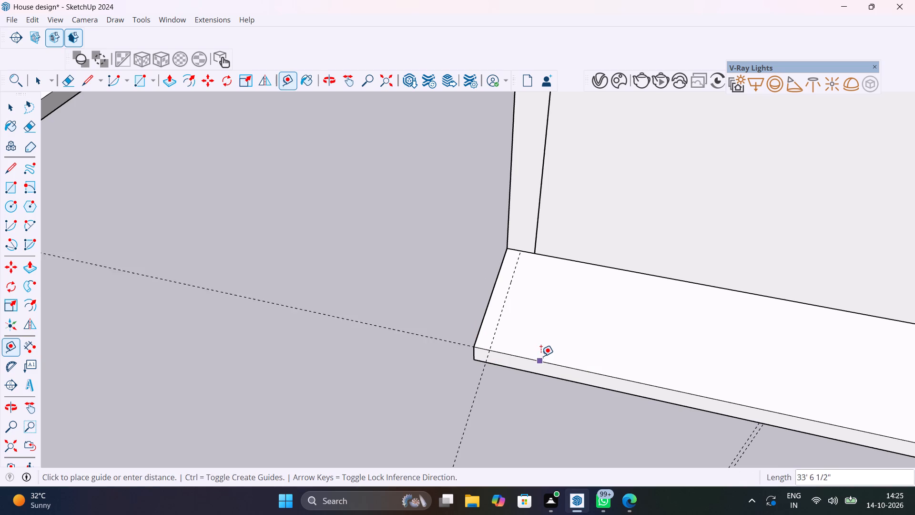
type("4.5\"")
key("Return")
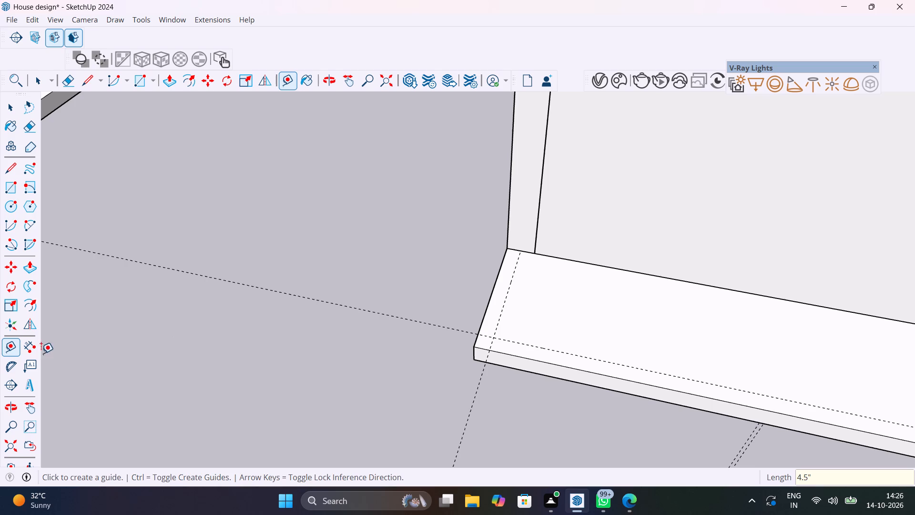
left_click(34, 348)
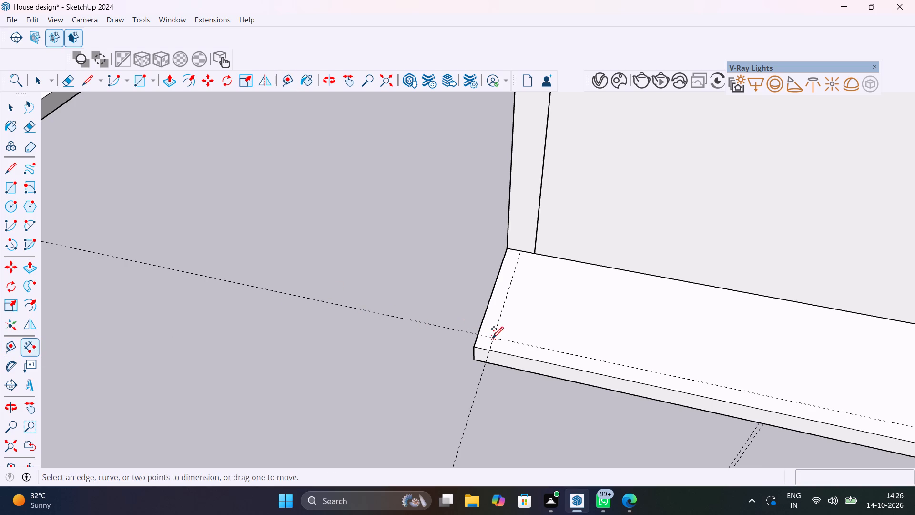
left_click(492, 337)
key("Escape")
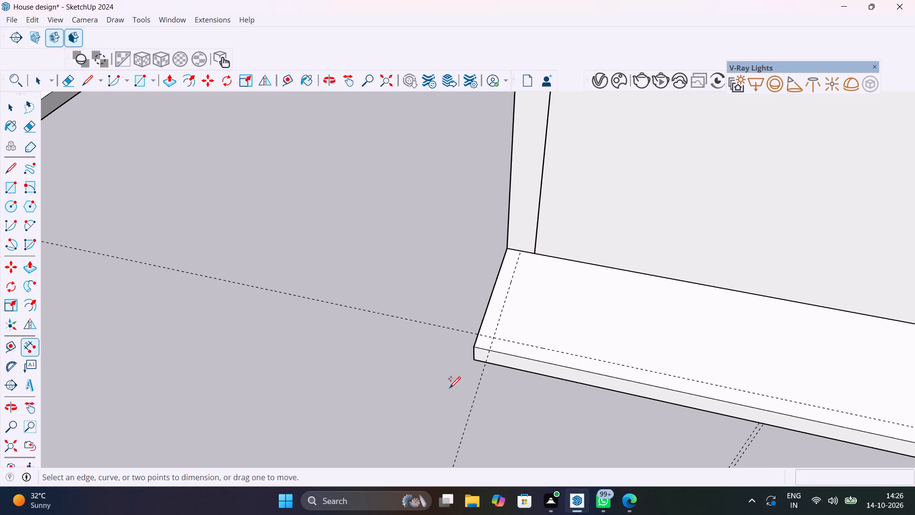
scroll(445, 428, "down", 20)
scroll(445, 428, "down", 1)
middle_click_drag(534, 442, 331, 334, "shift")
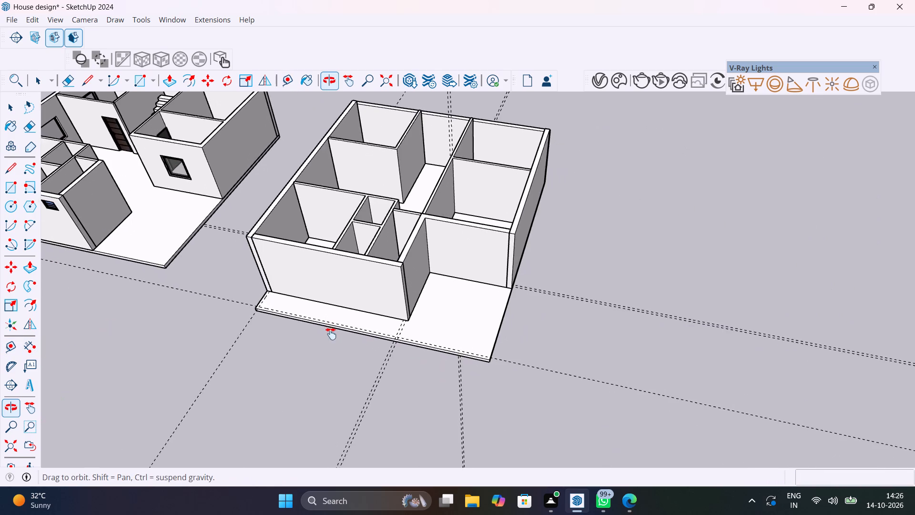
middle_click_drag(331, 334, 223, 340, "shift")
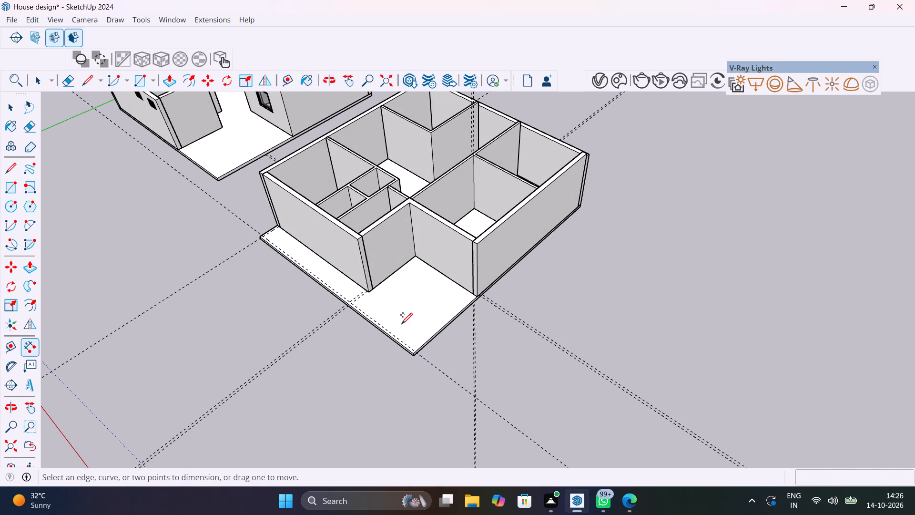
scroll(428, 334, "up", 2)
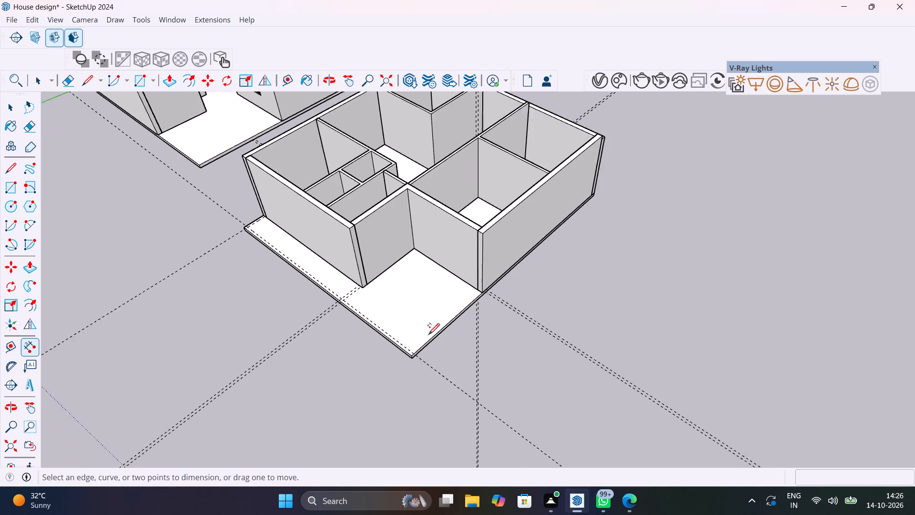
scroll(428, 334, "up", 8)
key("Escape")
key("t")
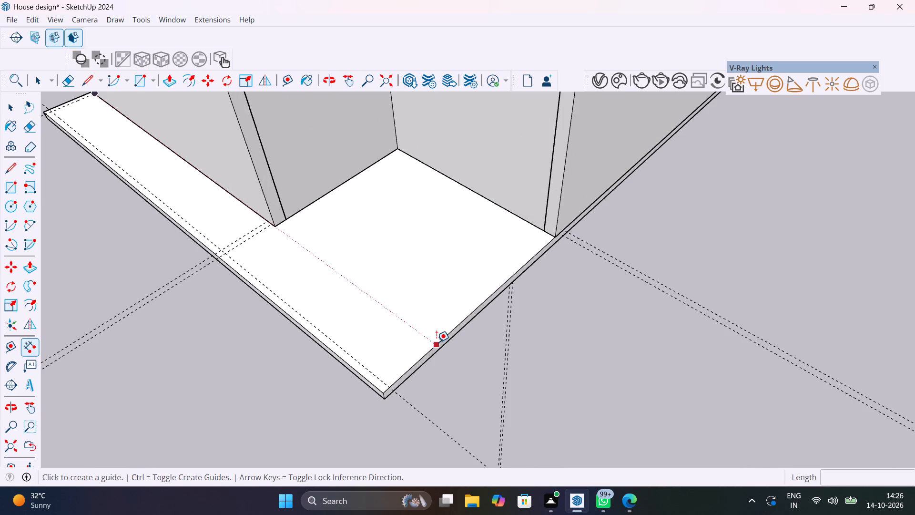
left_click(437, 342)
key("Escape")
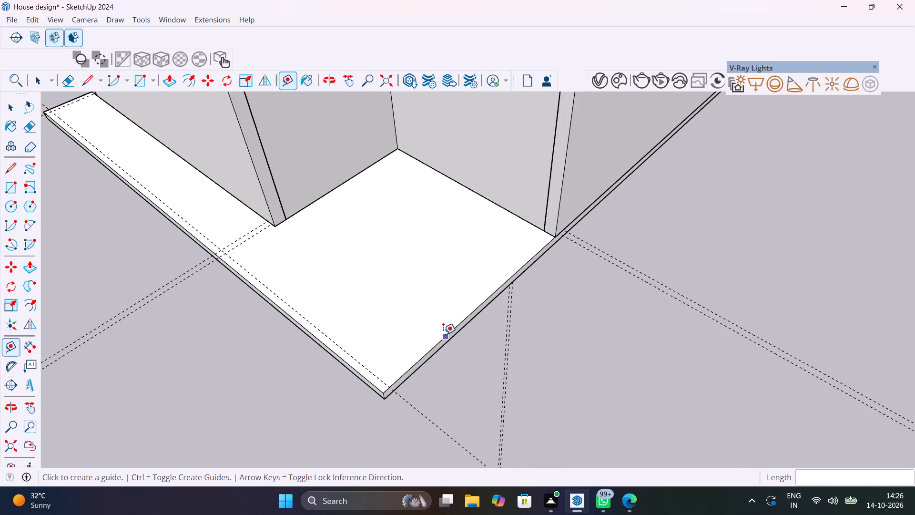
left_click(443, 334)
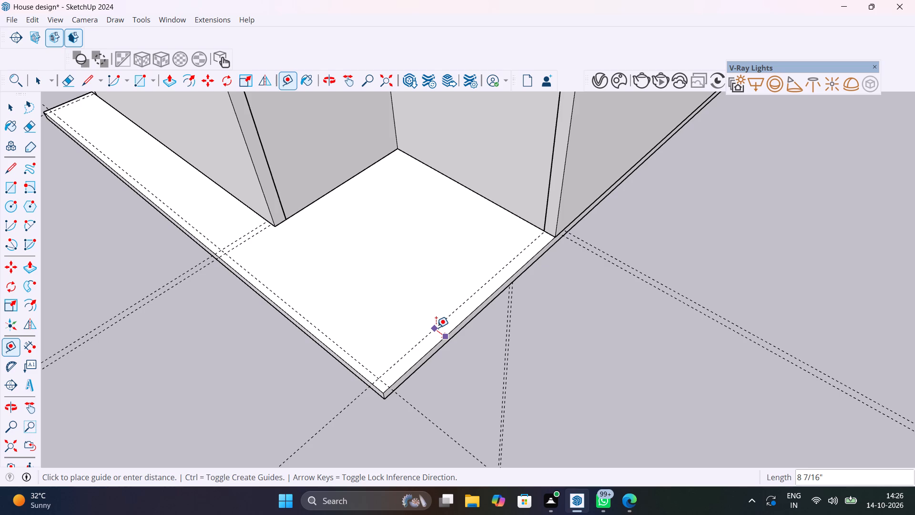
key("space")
Examine the upper floor's small rooms and the outer wall facing the projecting slab strip.
scroll(436, 327, "down", 7)
middle_click_drag(436, 327, 560, 288)
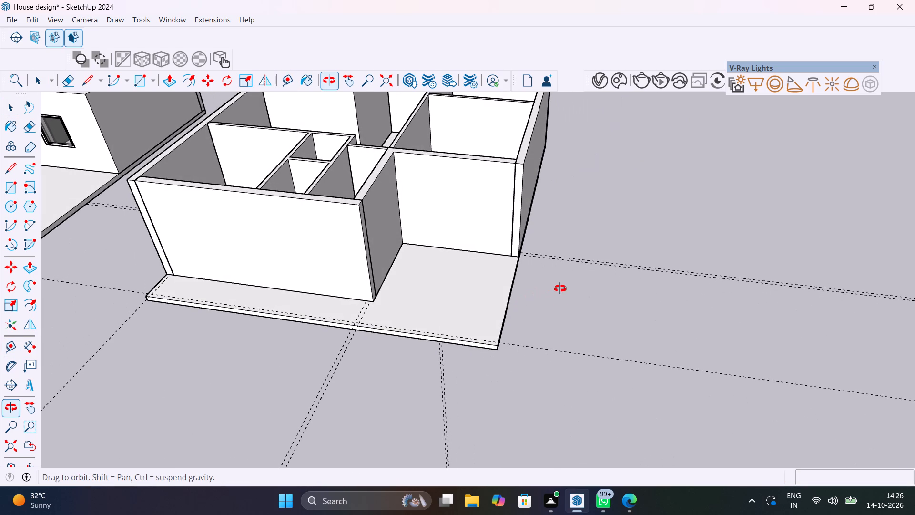
middle_click_drag(560, 288, 557, 338)
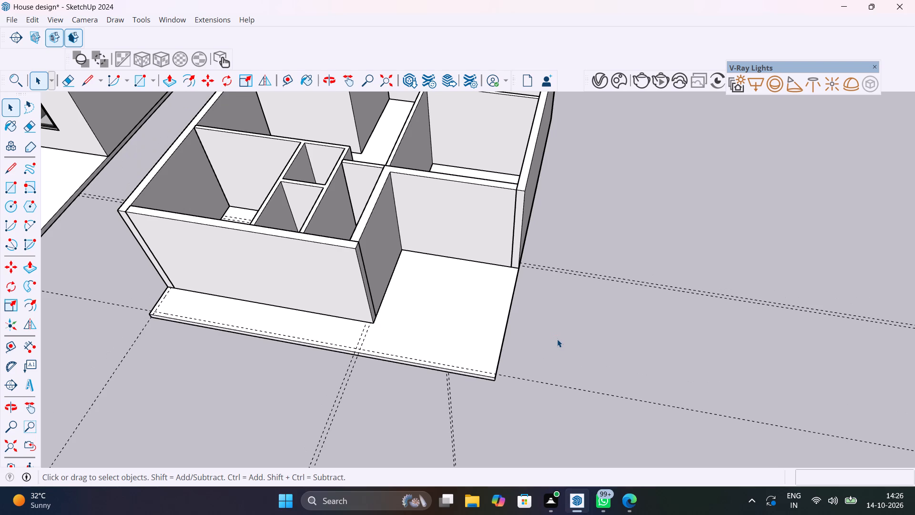
scroll(557, 339, "down", 6)
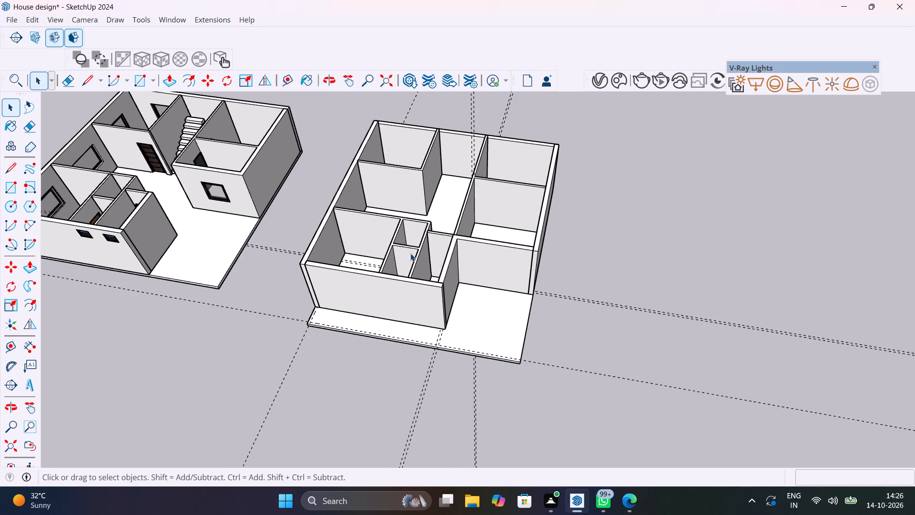
scroll(406, 246, "up", 10)
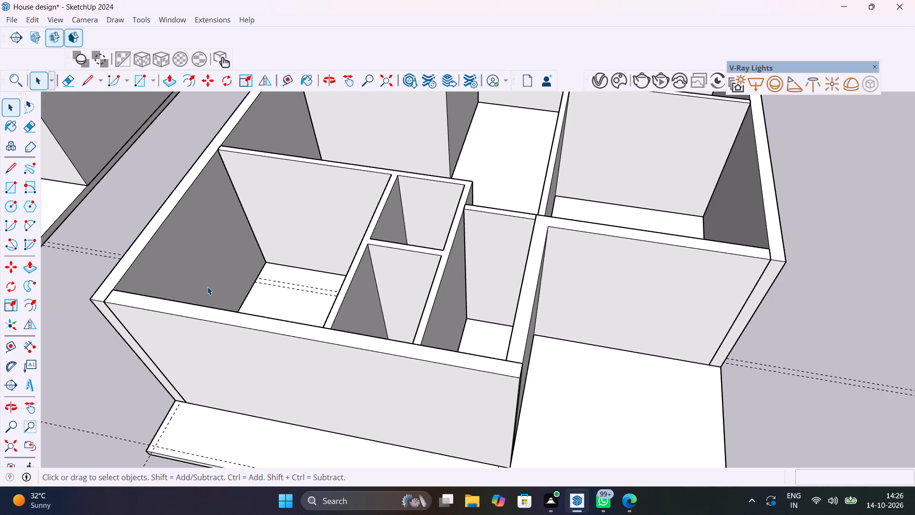
middle_click_drag(207, 287, 296, 265)
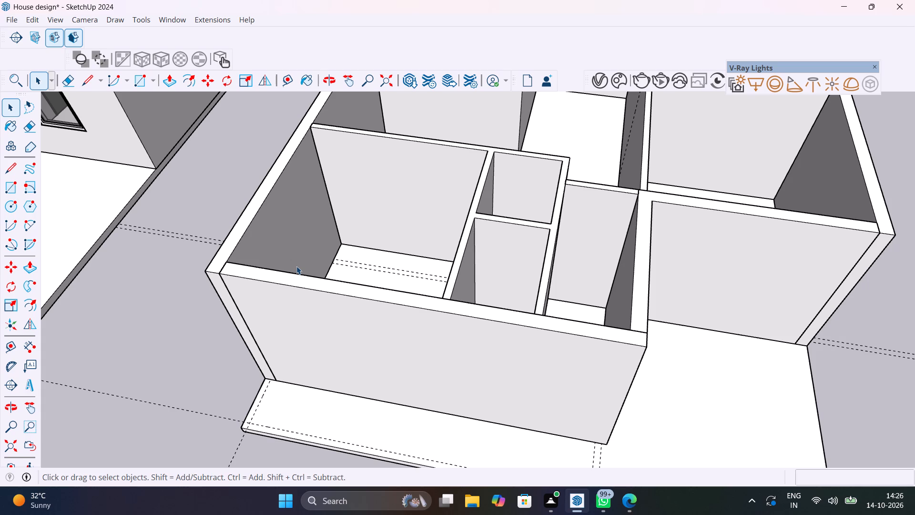
scroll(345, 304, "down", 5)
middle_click_drag(350, 319, 449, 254)
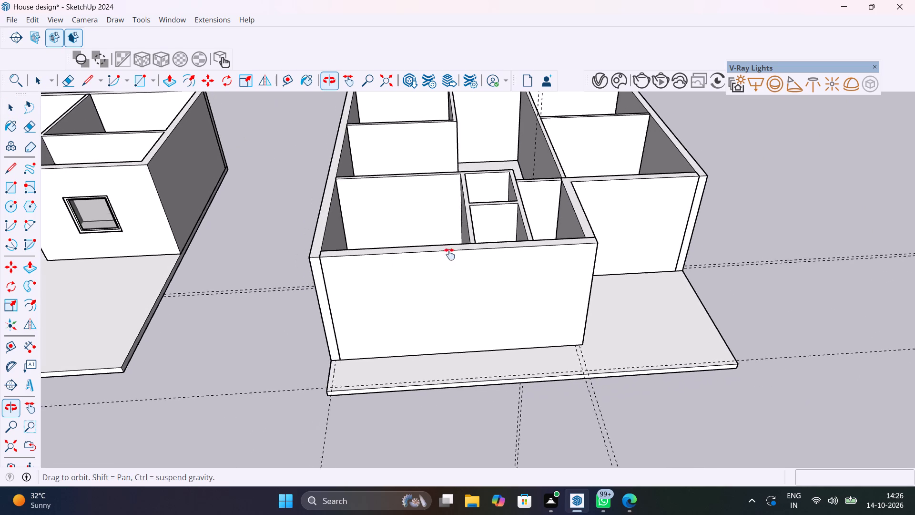
middle_click_drag(449, 254, 481, 248)
Open the group of the outer wall facing the slab strip and place a vertical guide 1' in from its end edge farthest from the open slab area.
left_click(481, 249)
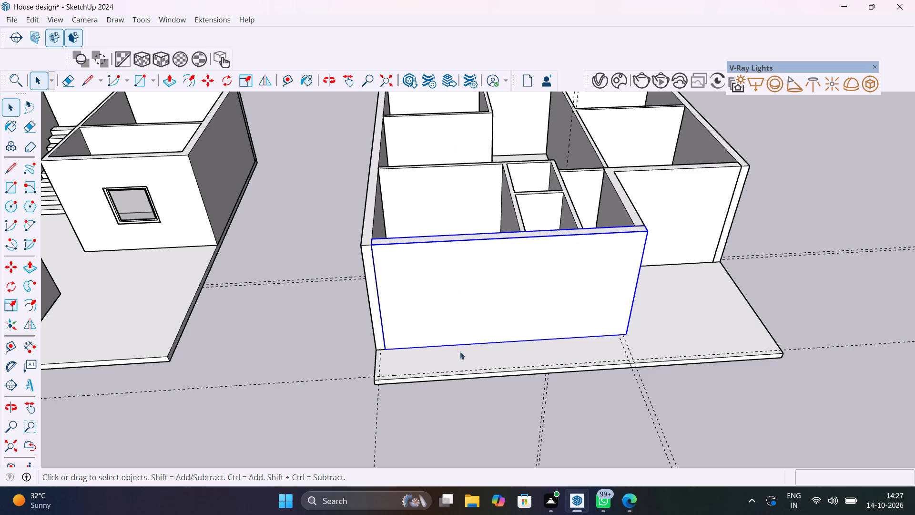
scroll(464, 343, "down", 7)
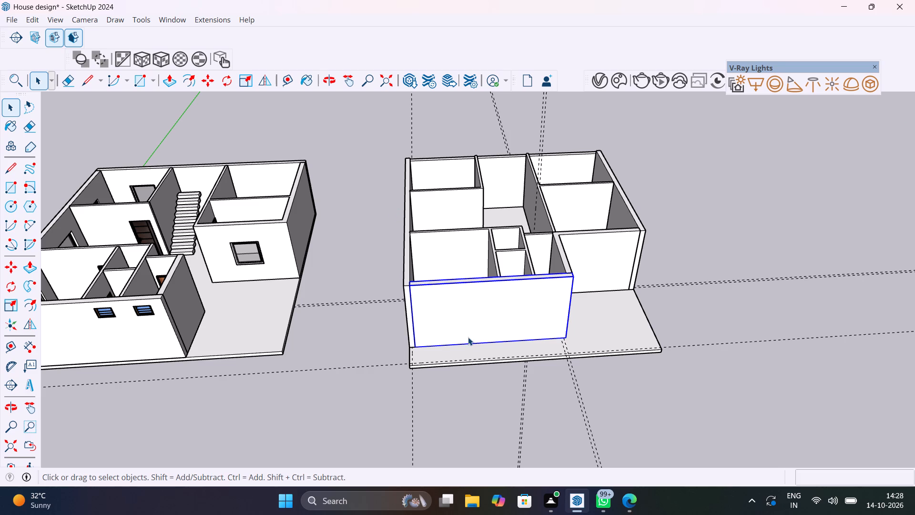
scroll(426, 302, "up", 6)
double_click(426, 301)
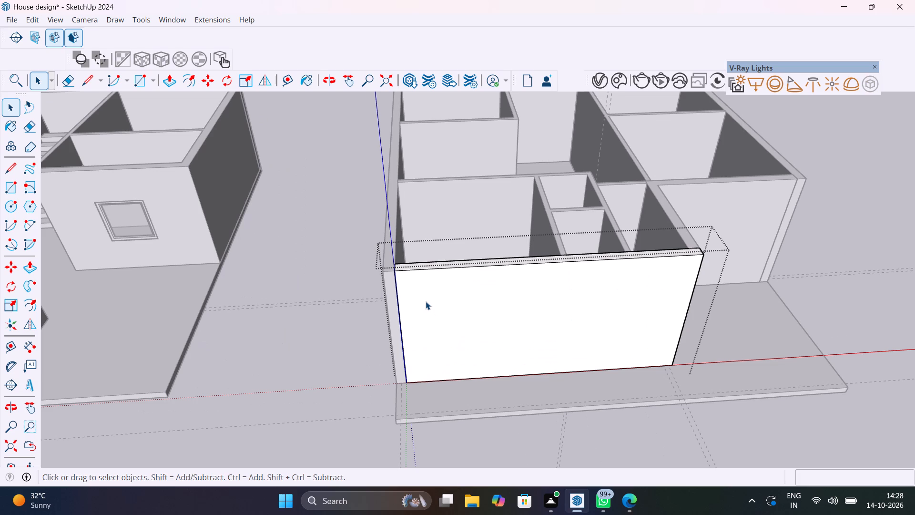
key("t")
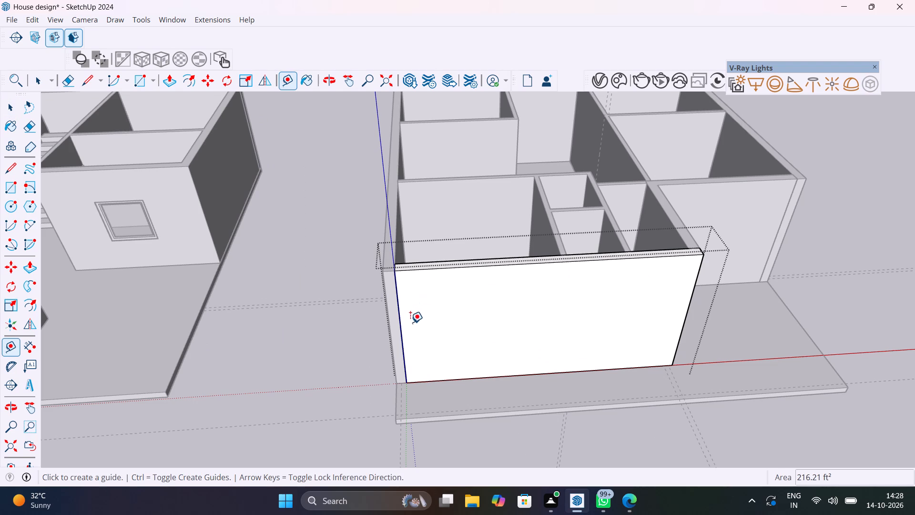
left_click(405, 326)
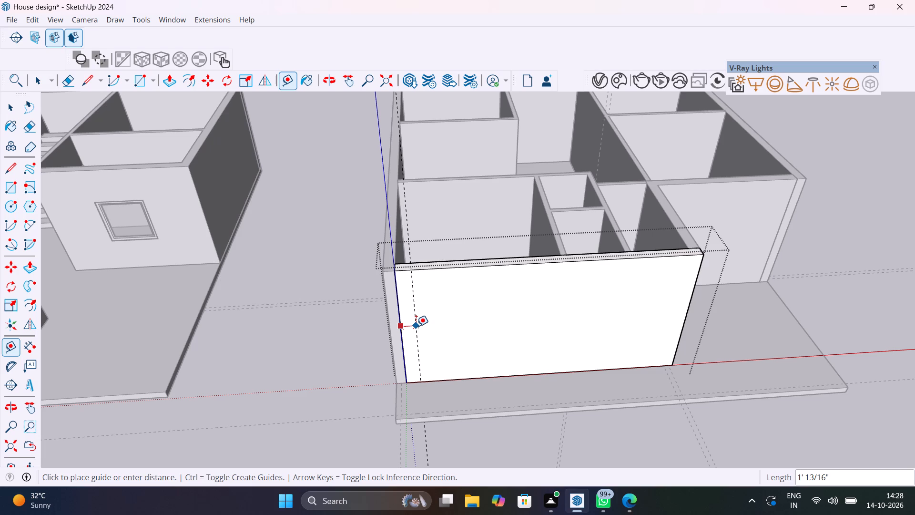
key("1")
key("BackSpace")
type("2\"")
key("Return")
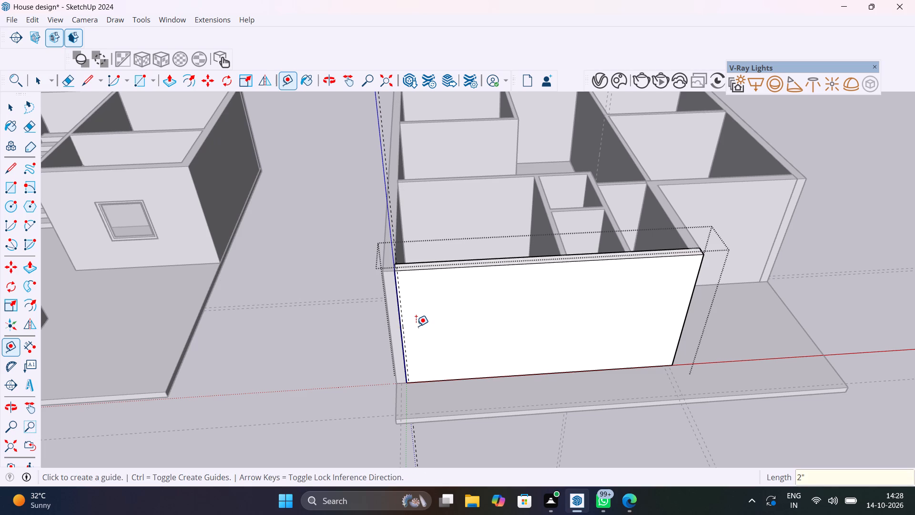
key("BackSpace")
type("2'")
key("Return")
type("1'")
key("Return")
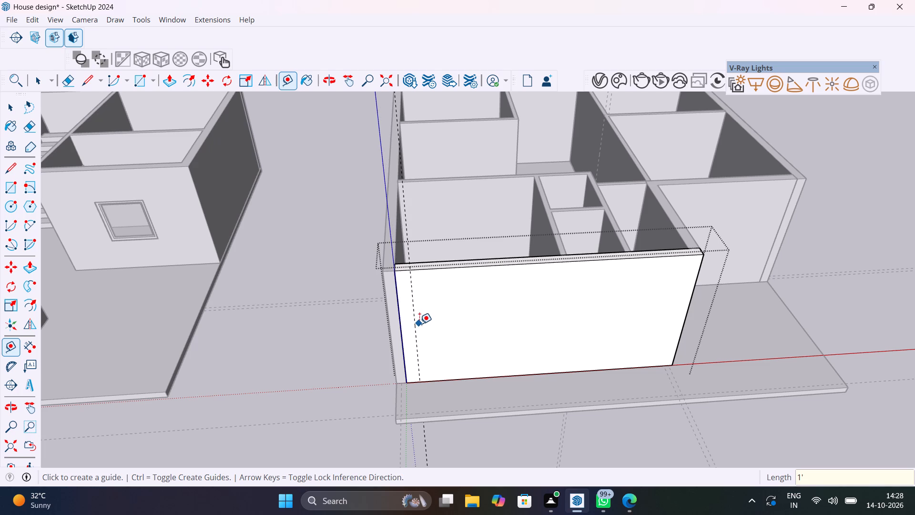
Place a second vertical guide on the outer wall's face, 7' from the first vertical guide towards the wall's middle.
left_click(415, 325)
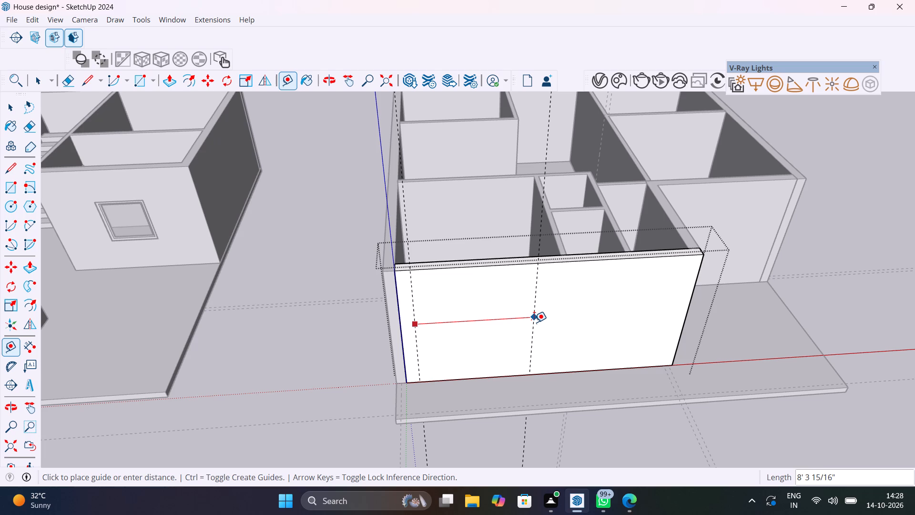
type("5'")
key("Return")
type("6'")
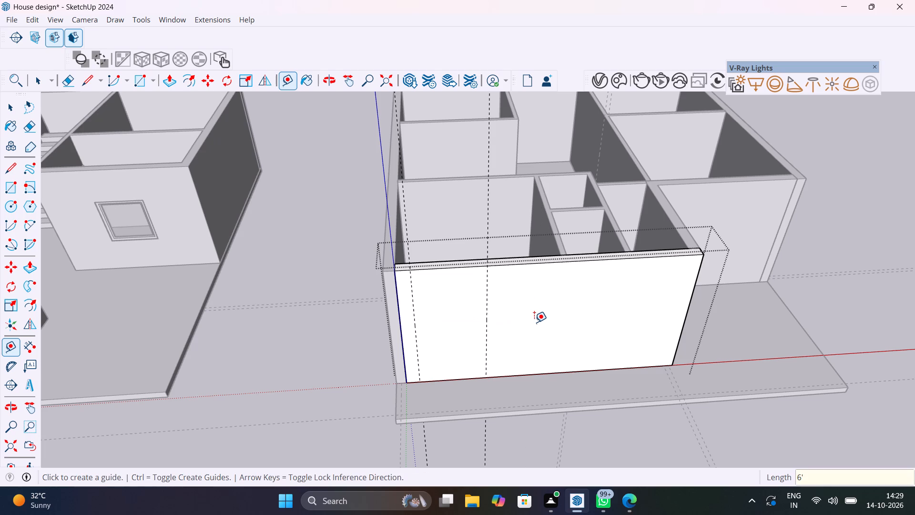
key("Return")
type("7'")
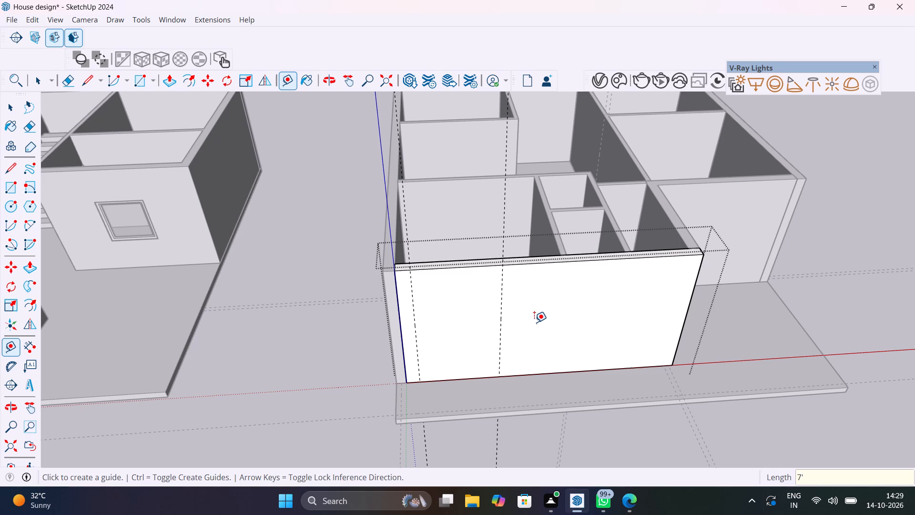
key("Return")
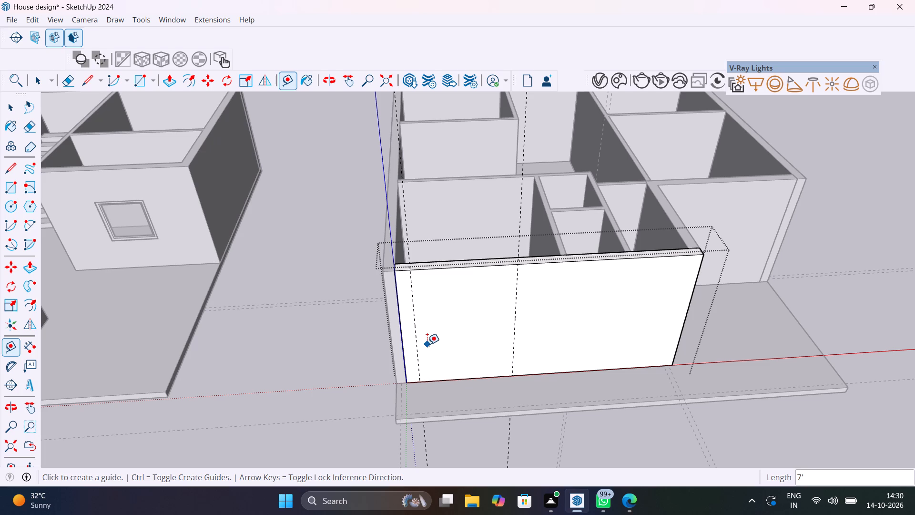
Place a horizontal guide on the outer wall's face 2'6" above its bottom edge.
left_click(497, 374)
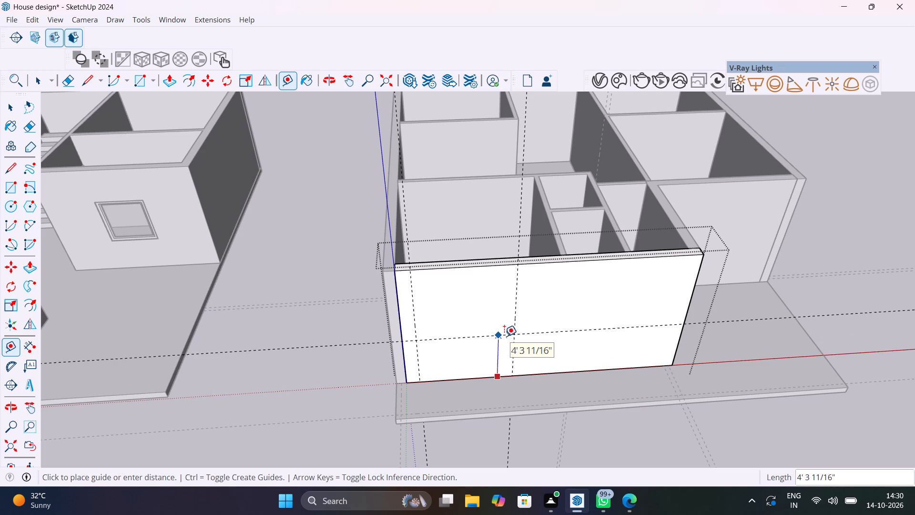
type("3'")
key("Return")
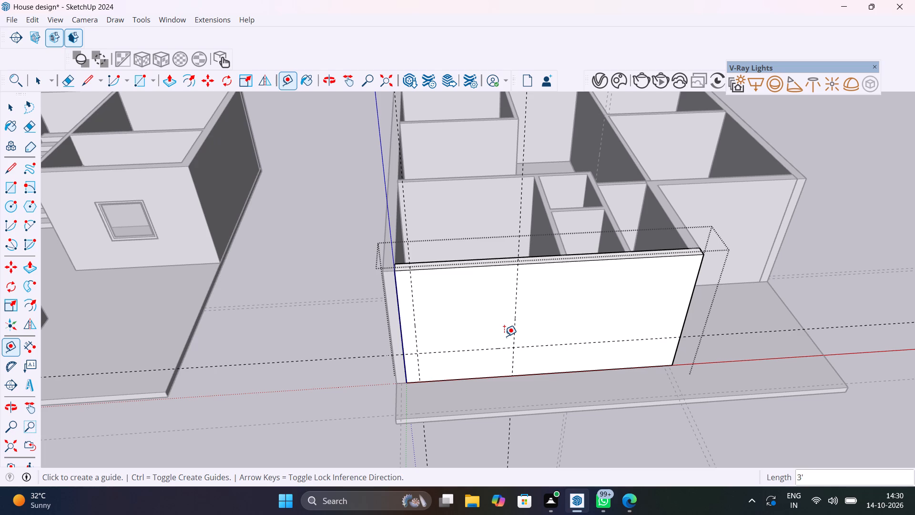
type("2'6\"")
key("Return")
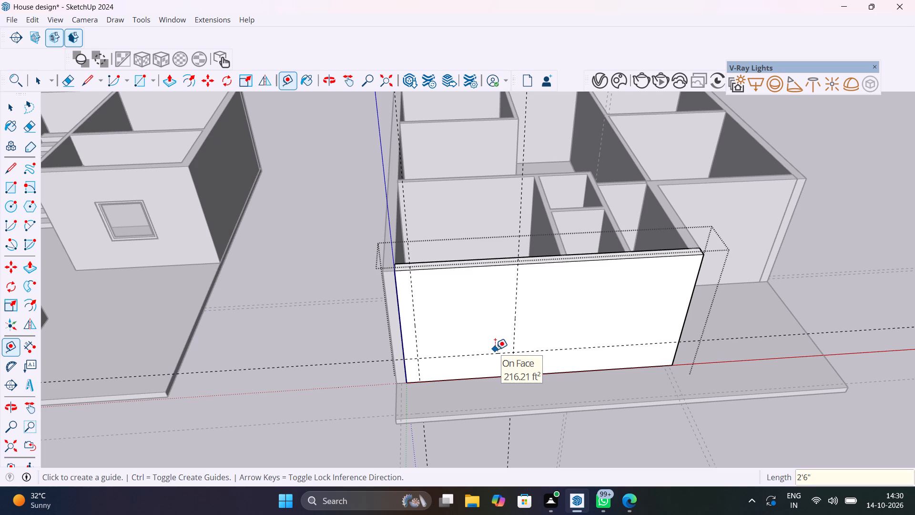
Place another horizontal guide 4' above the lower horizontal guide on the outer wall's face.
left_click(495, 353)
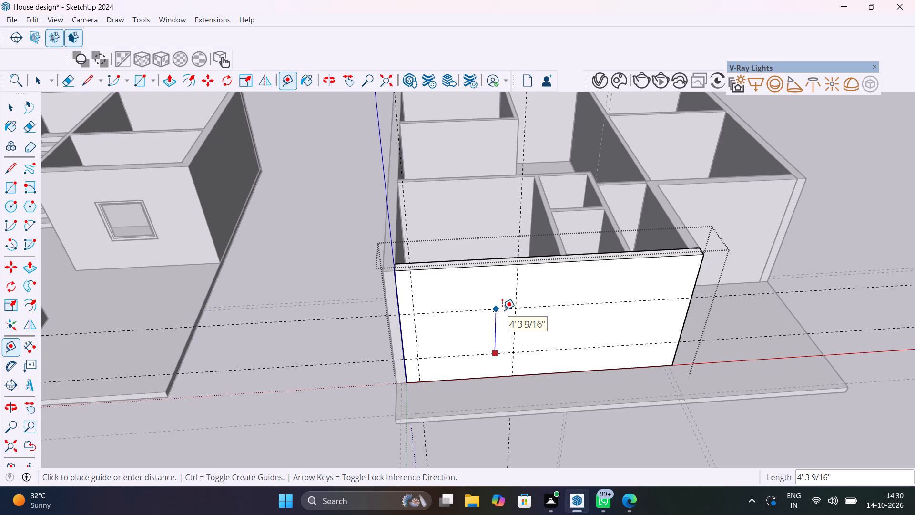
type("4'")
key("Return")
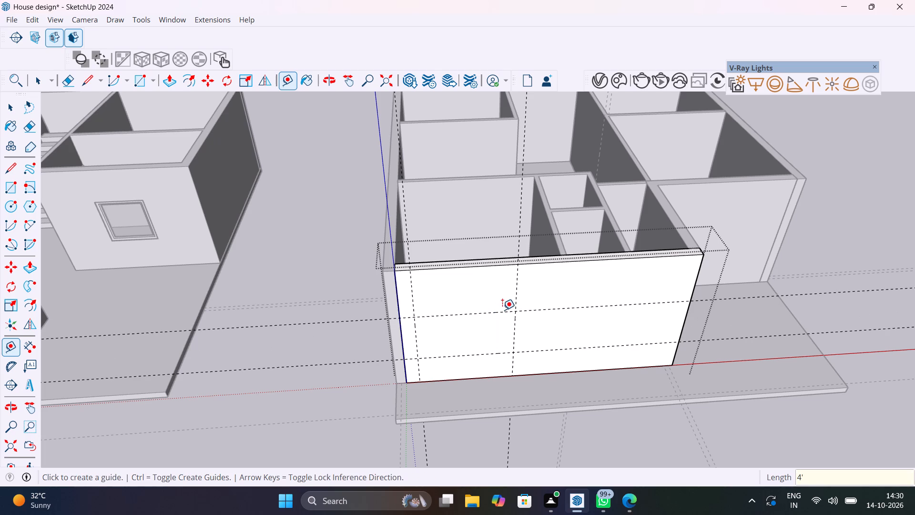
key("space")
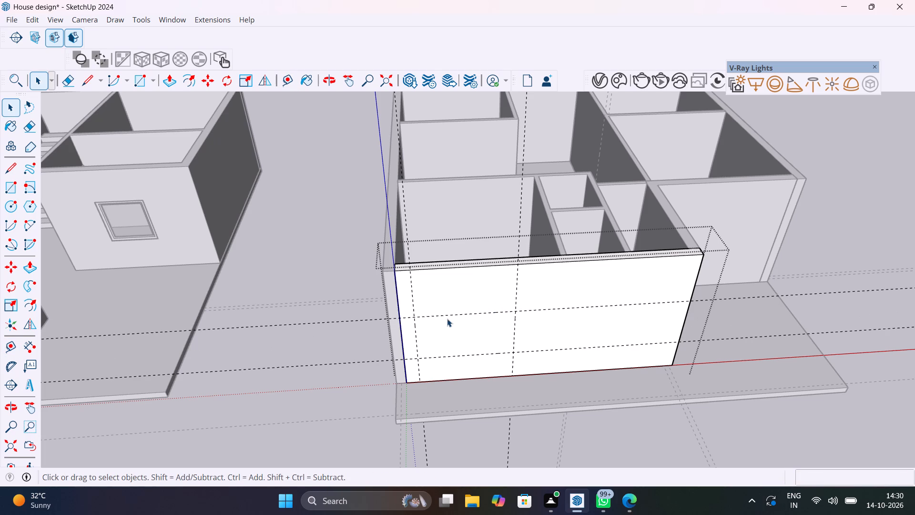
Draw a 7' by 4' rectangle between the guides on the outer wall and push it through the wall to cut the opening.
key("r")
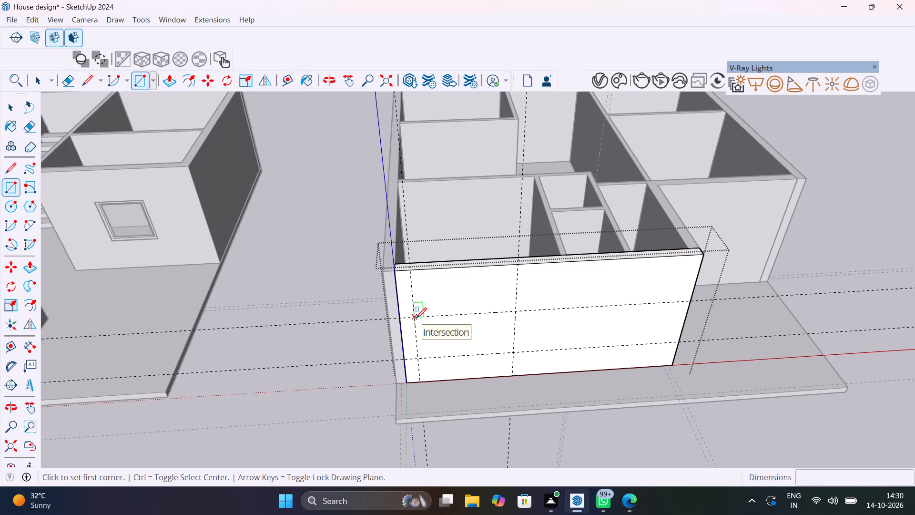
left_click(416, 318)
left_click(513, 350)
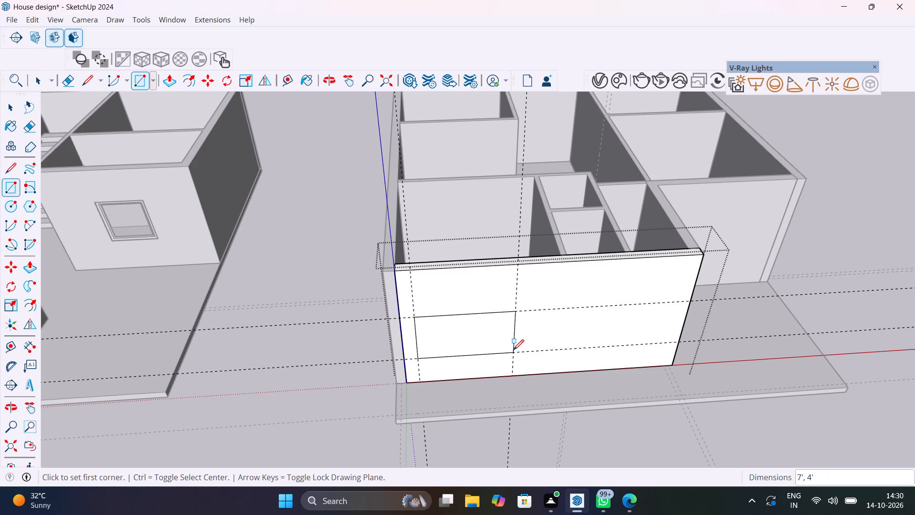
key("p")
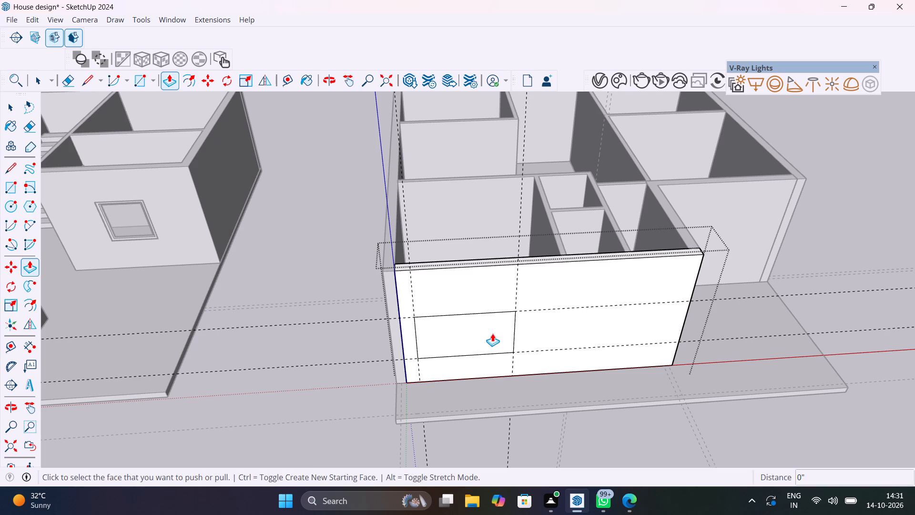
left_click(492, 333)
left_click(479, 320)
scroll(506, 351, "down", 3)
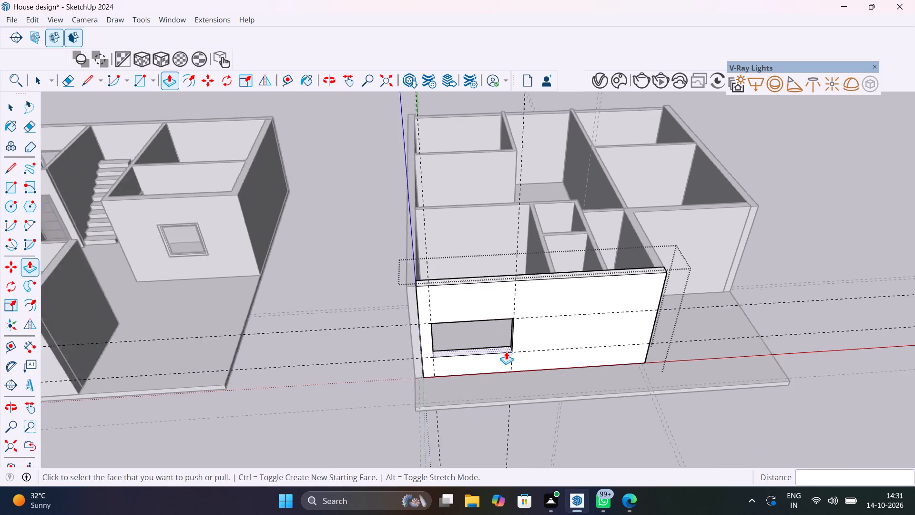
scroll(506, 351, "down", 2)
key("space")
left_click(701, 430)
Open the adjoining outer wall's group and place a vertical guide on its inner face, 2' from the corner beside the 7' opening.
middle_click_drag(647, 406, 703, 272)
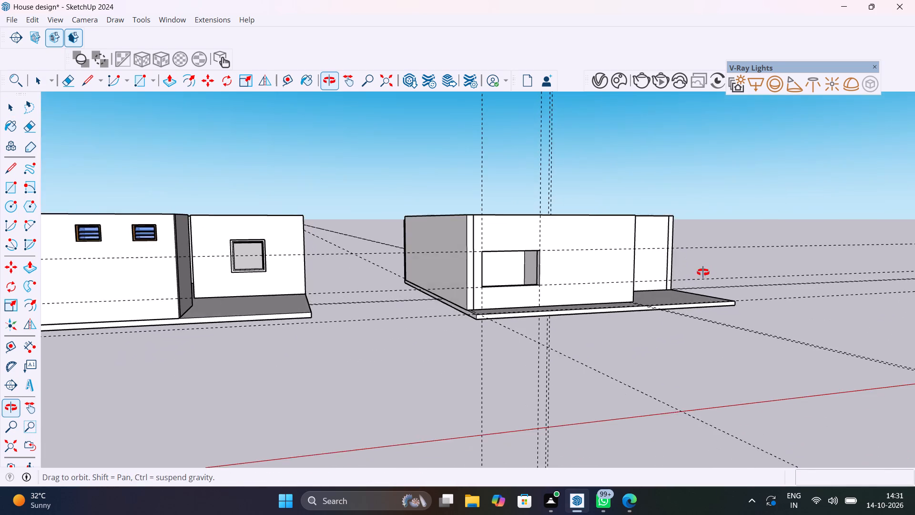
middle_click_drag(703, 272, 625, 393)
scroll(625, 392, "up", 1)
scroll(572, 299, "up", 5)
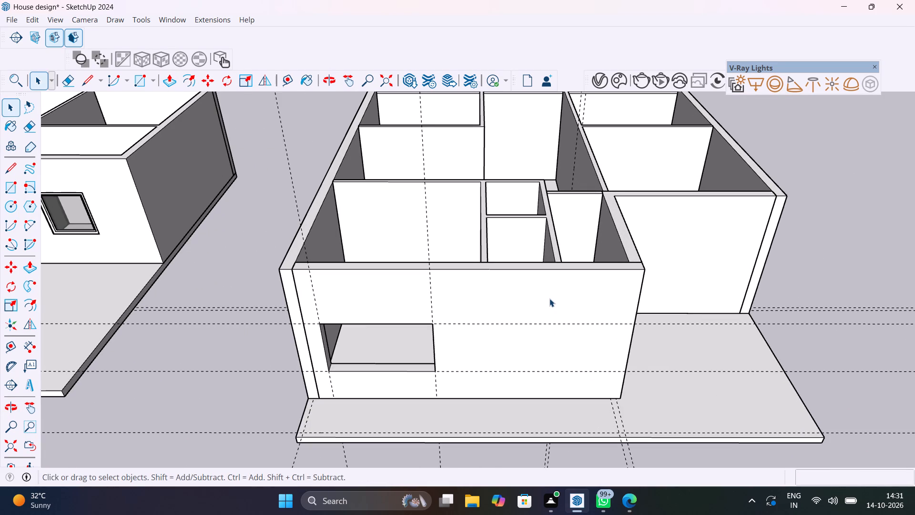
middle_click_drag(549, 298, 842, 402)
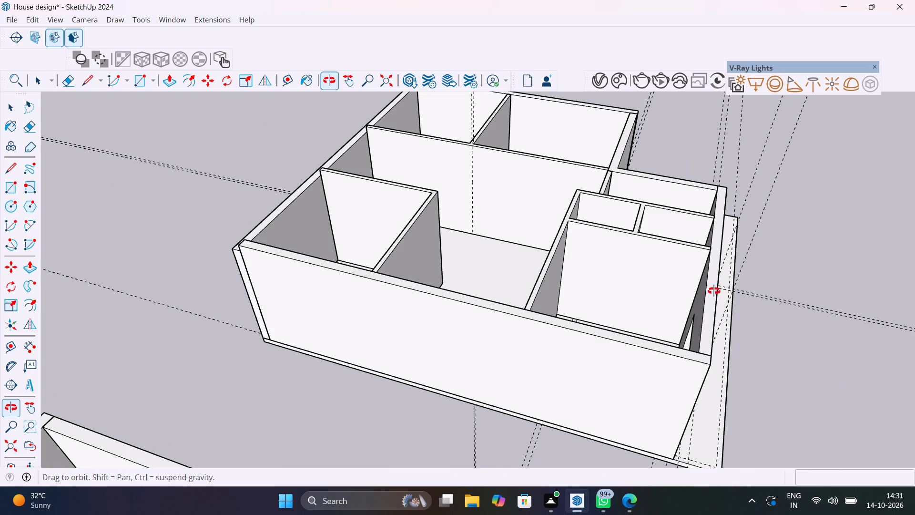
middle_click_drag(687, 274, 677, 280, "shift")
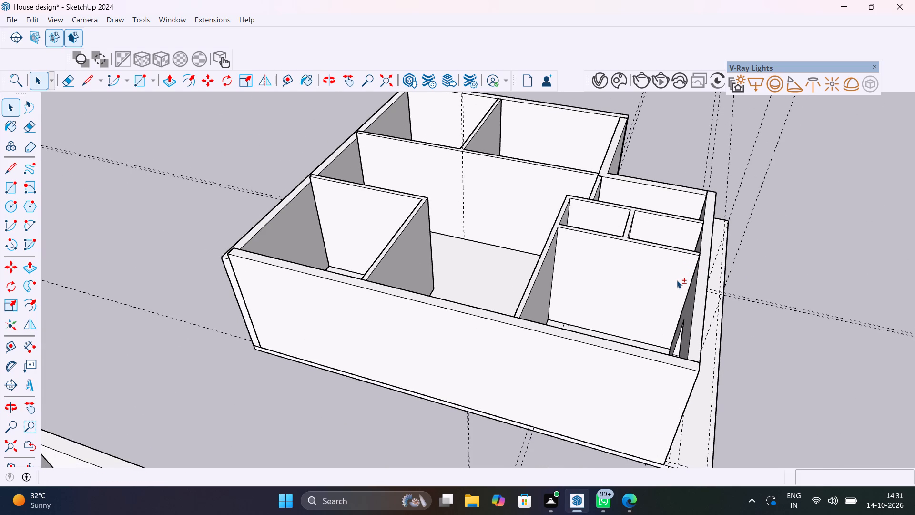
scroll(672, 295, "down", 1)
middle_click_drag(672, 295, 140, 355)
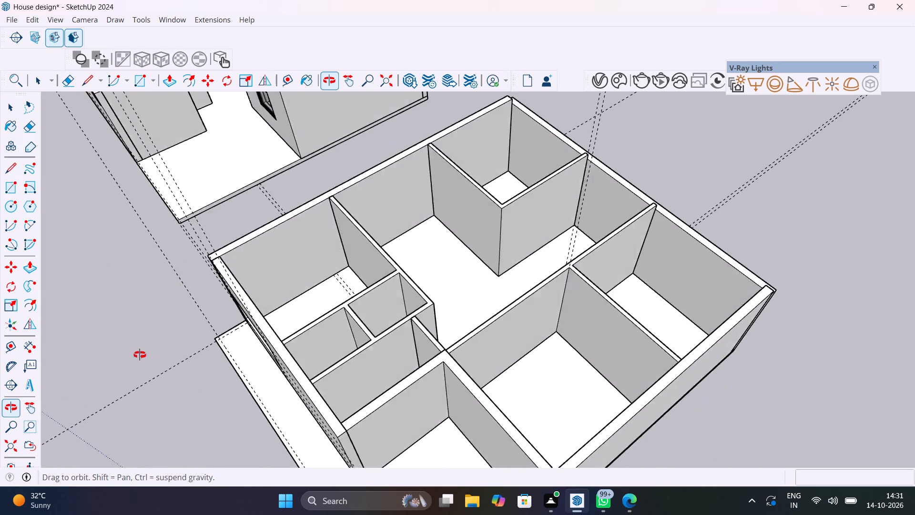
middle_click_drag(140, 355, 140, 354)
middle_click_drag(304, 309, 191, 410, "shift")
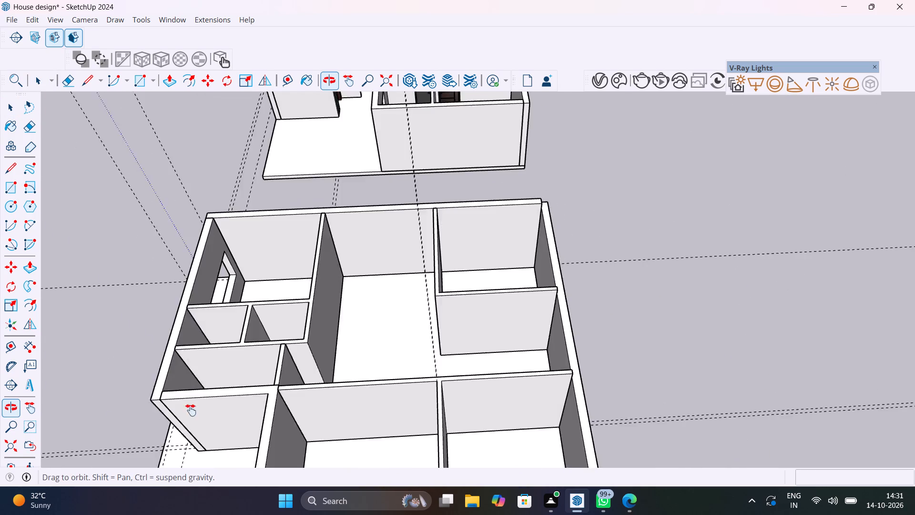
middle_click_drag(191, 410, 385, 446, "shift")
scroll(395, 281, "up", 10)
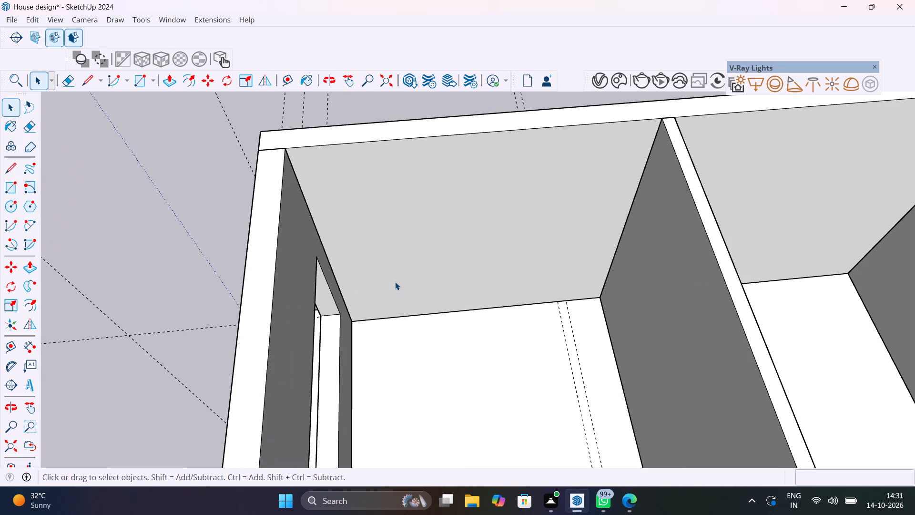
double_click(395, 273)
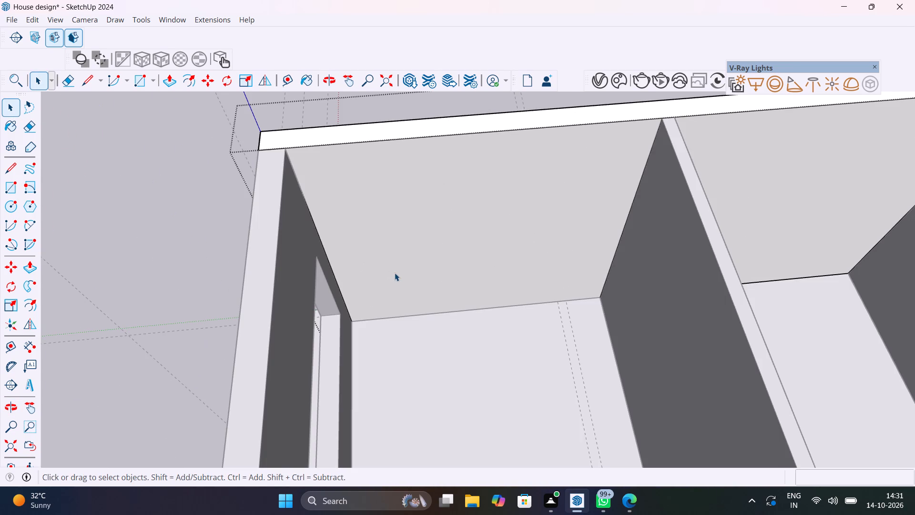
key("t")
left_click(336, 275)
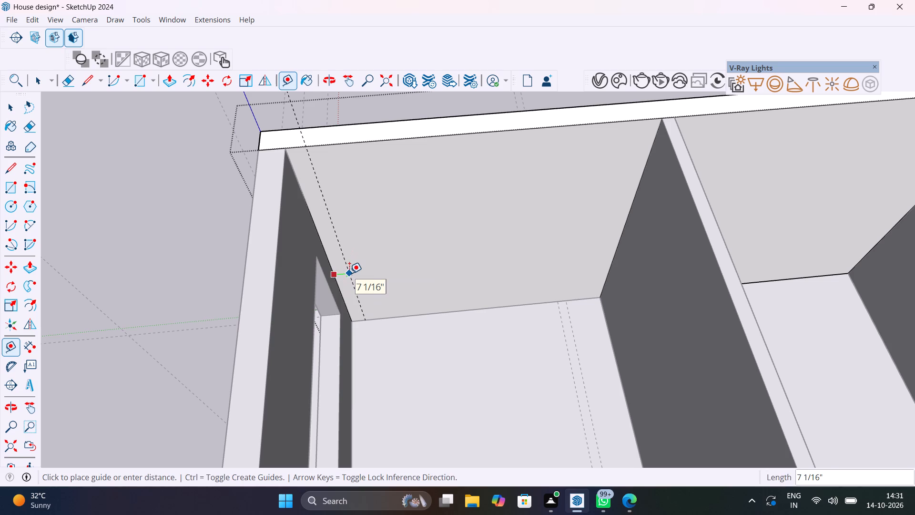
type("2'")
key("Return")
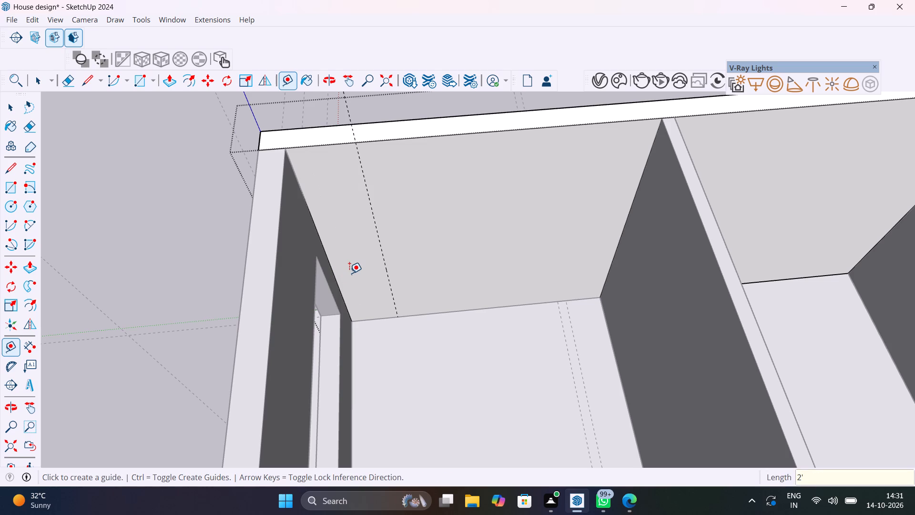
Place a second vertical guide on that inner face, 4' from the first guide towards the partition wall.
left_click(386, 265)
key("4")
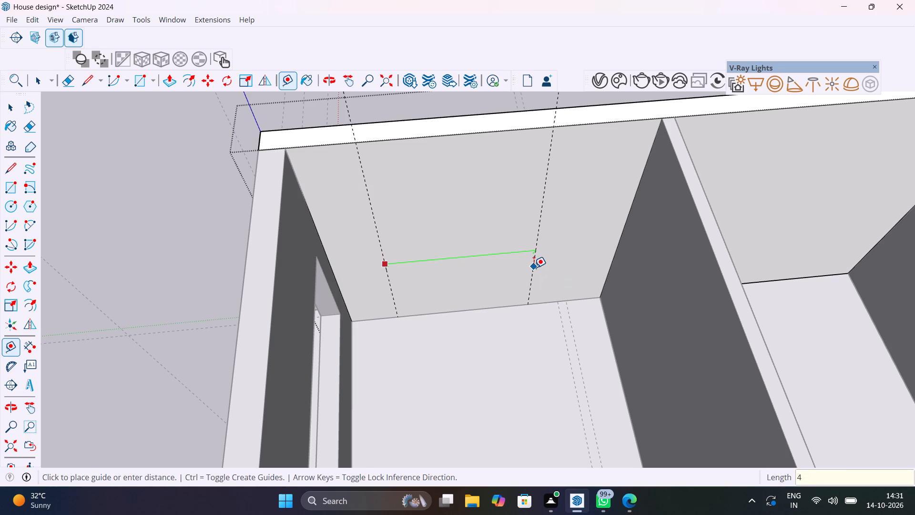
key("apostrophe")
key("Return")
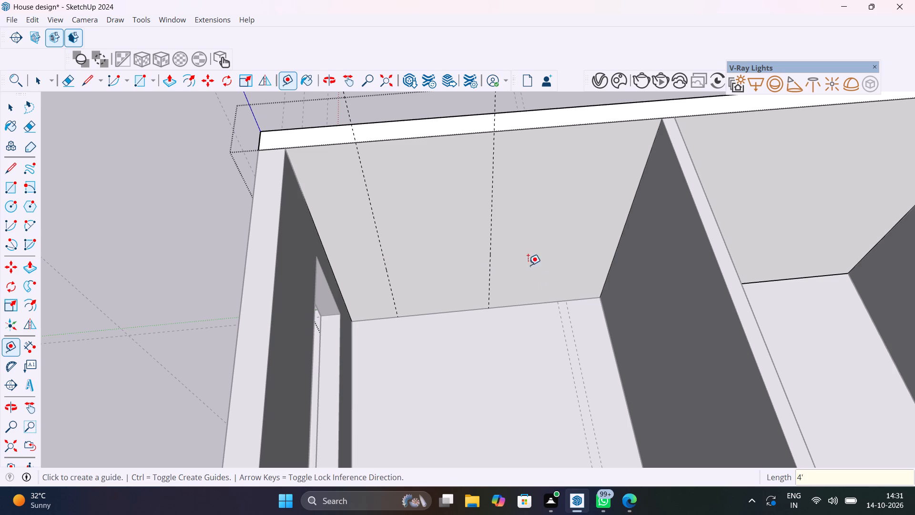
Place a horizontal guide 3' above the inner face's bottom edge and another 4' above that guide.
left_click(437, 311)
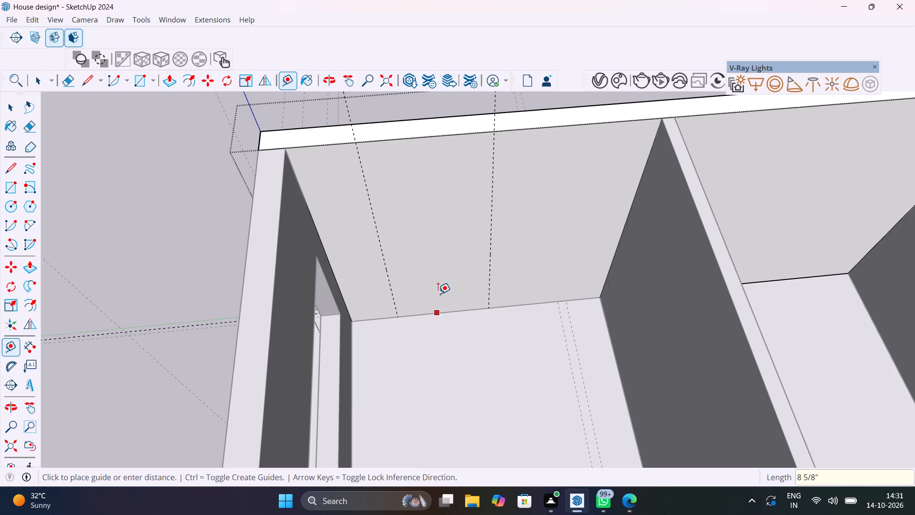
type("3'")
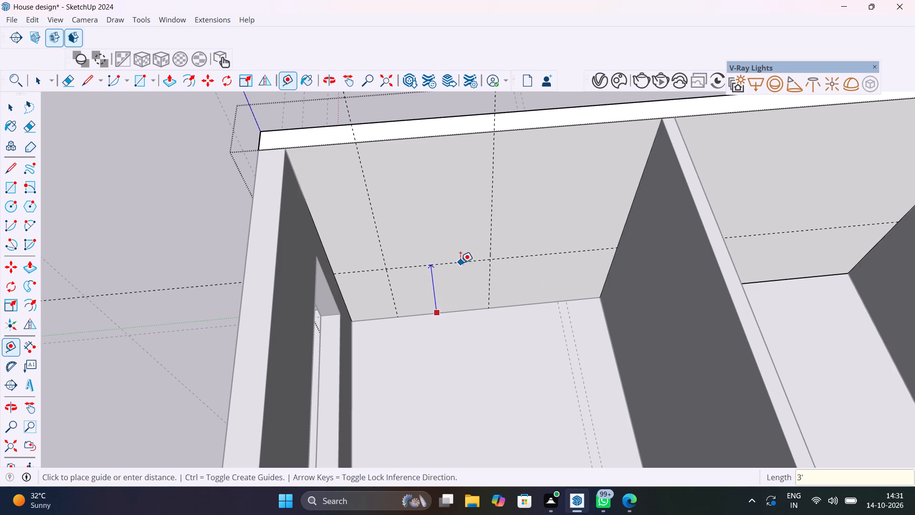
key("Return")
left_click(459, 275)
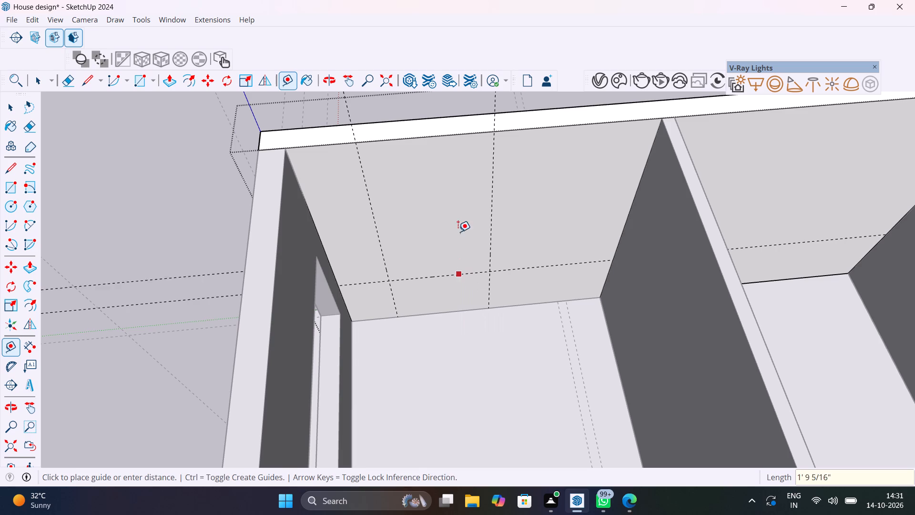
type("4'")
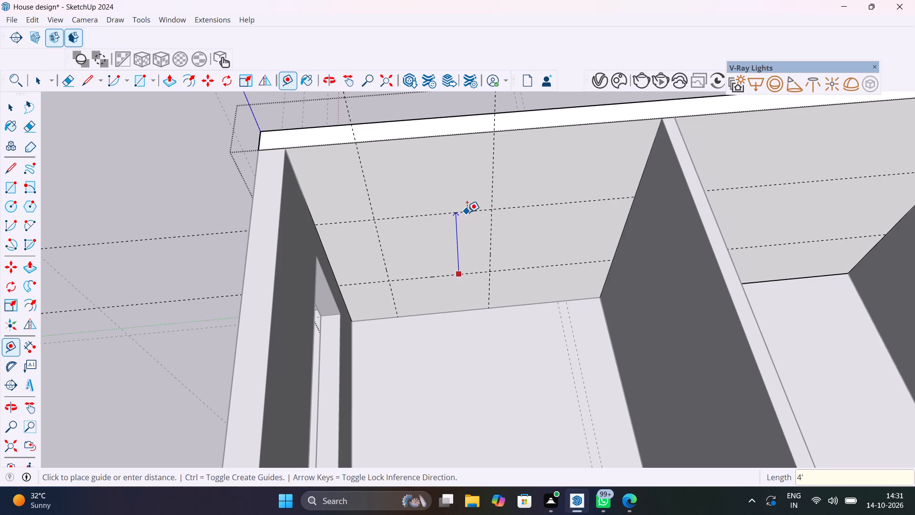
key("Return")
Draw a 4' by 4' rectangle between the guides and push it 9" through the wall to cut the window opening, leaving the wall group.
key("r")
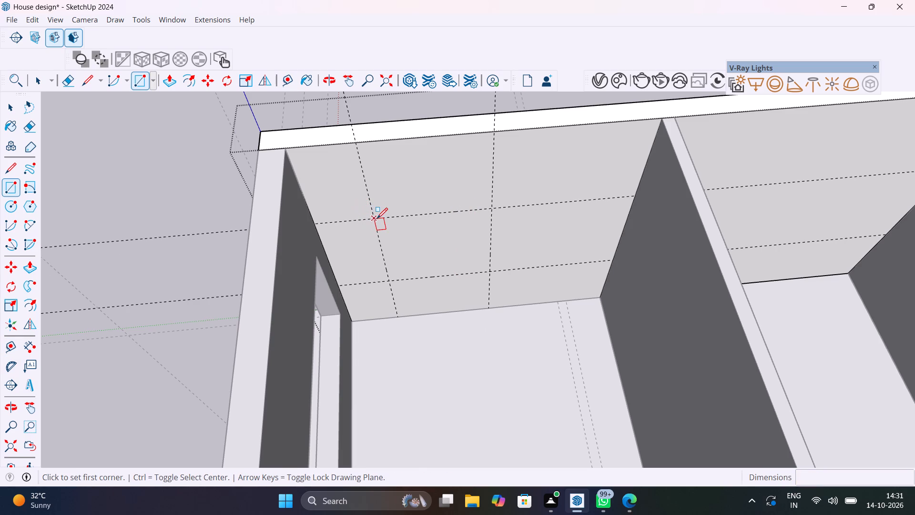
left_click(377, 218)
left_click(488, 271)
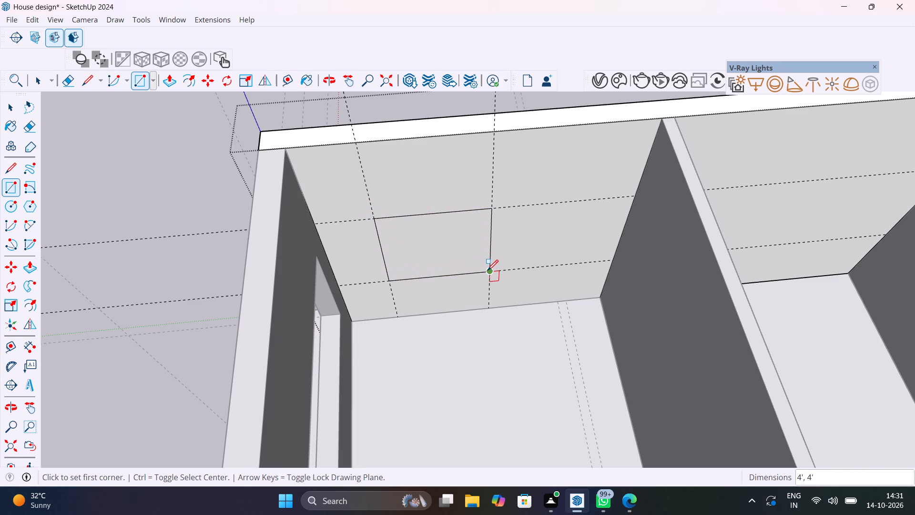
key("p")
left_click(480, 256)
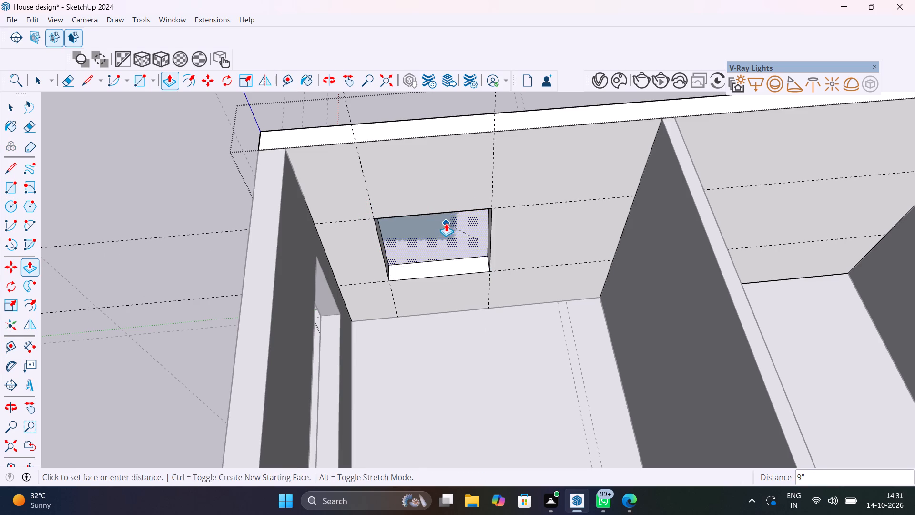
left_click(446, 223)
scroll(484, 290, "down", 7)
scroll(619, 257, "up", 4)
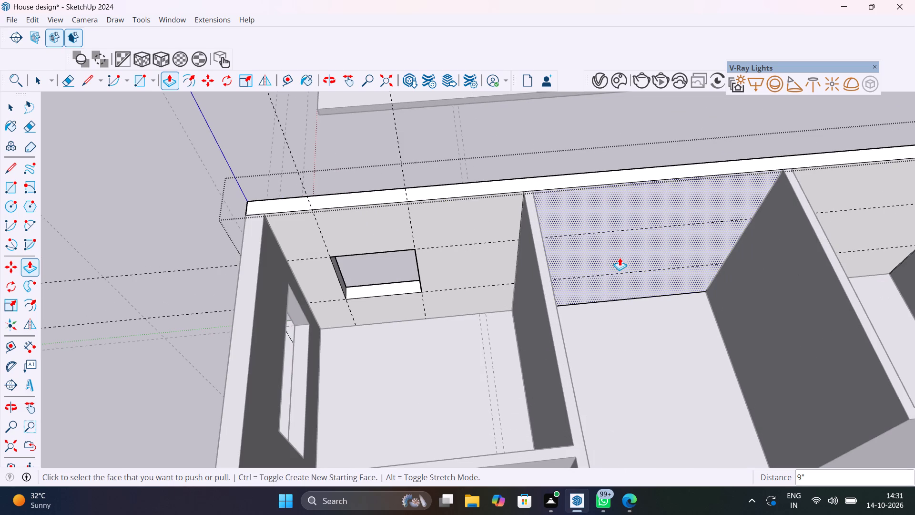
scroll(620, 257, "down", 10)
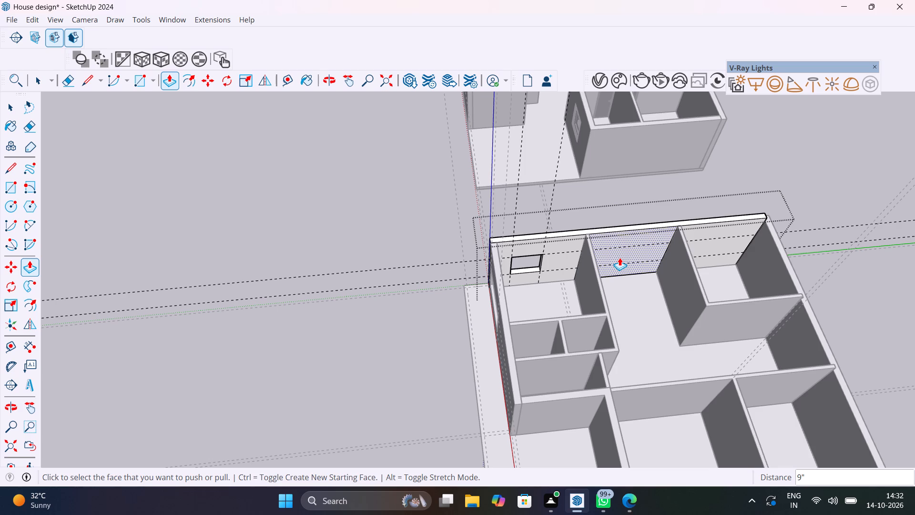
scroll(620, 258, "down", 7)
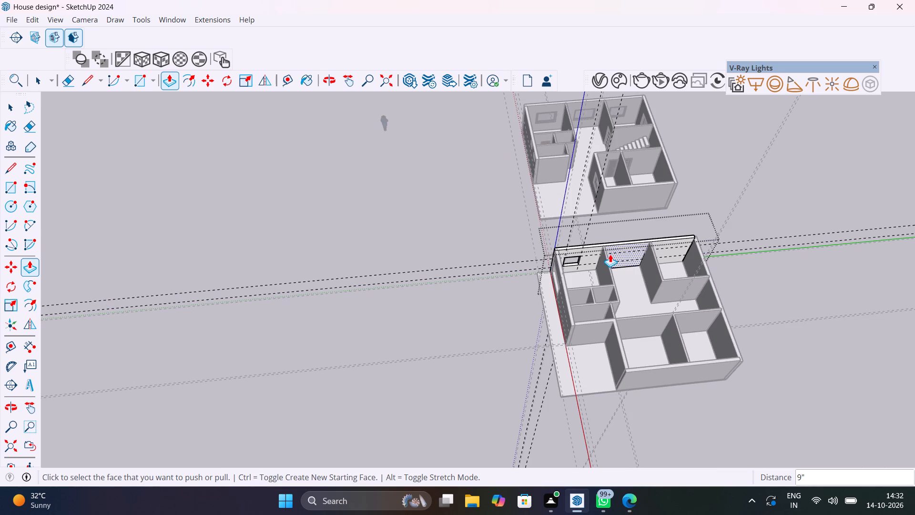
key("space")
left_click(475, 185)
Examine the window positions along the ground floor's outer wall against the matching wall of the upper floor.
scroll(572, 125, "up", 6)
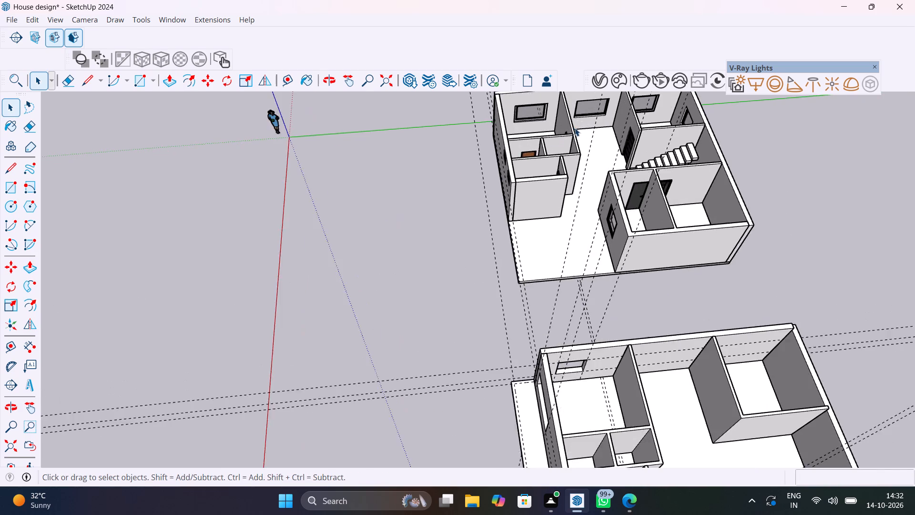
scroll(575, 128, "up", 1)
middle_click_drag(625, 147, 559, 123)
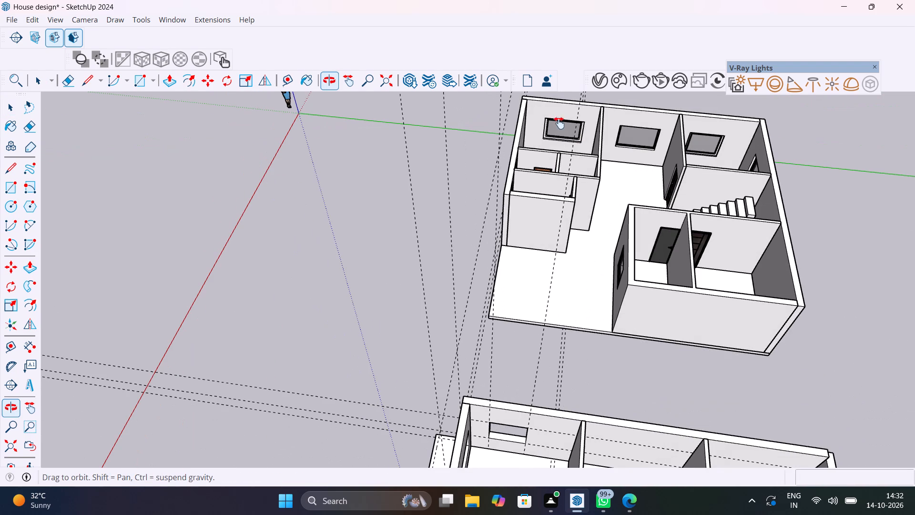
middle_click_drag(559, 123, 565, 133)
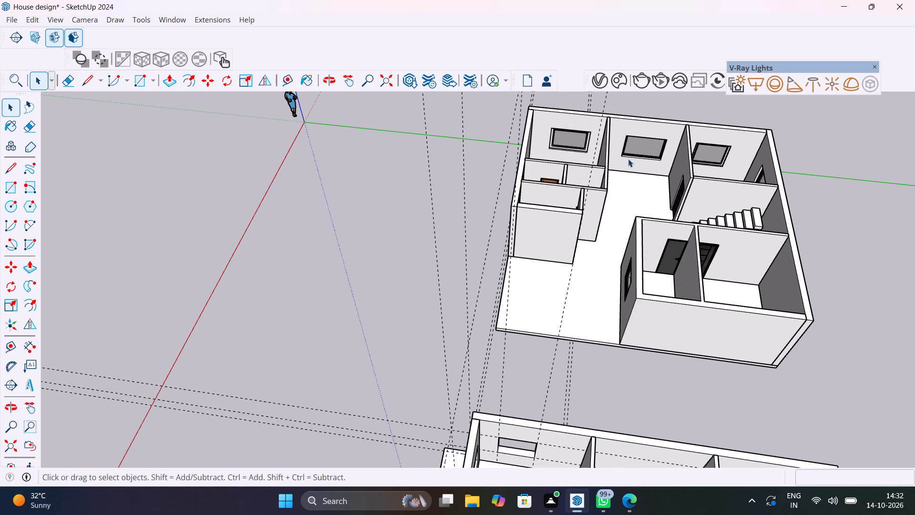
scroll(628, 229, "down", 4)
middle_click_drag(629, 262, 606, 266)
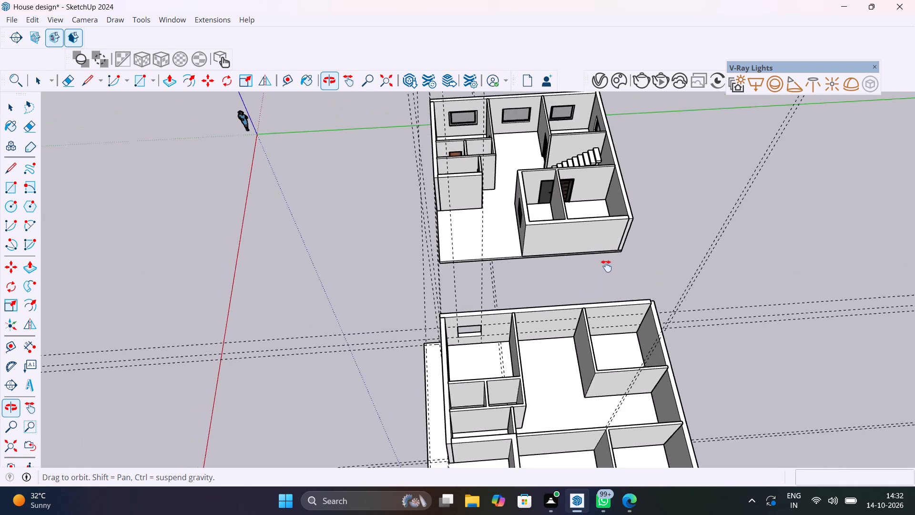
middle_click_drag(606, 266, 602, 240)
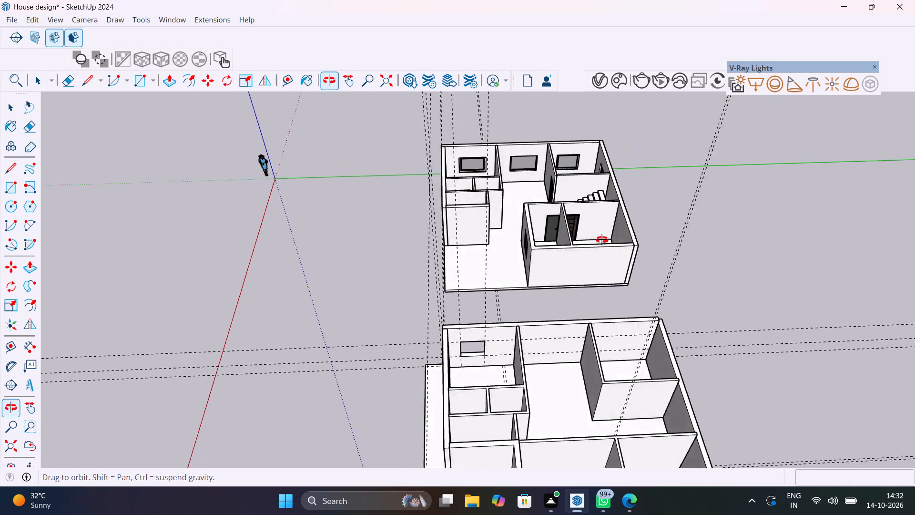
middle_click_drag(602, 240, 587, 237)
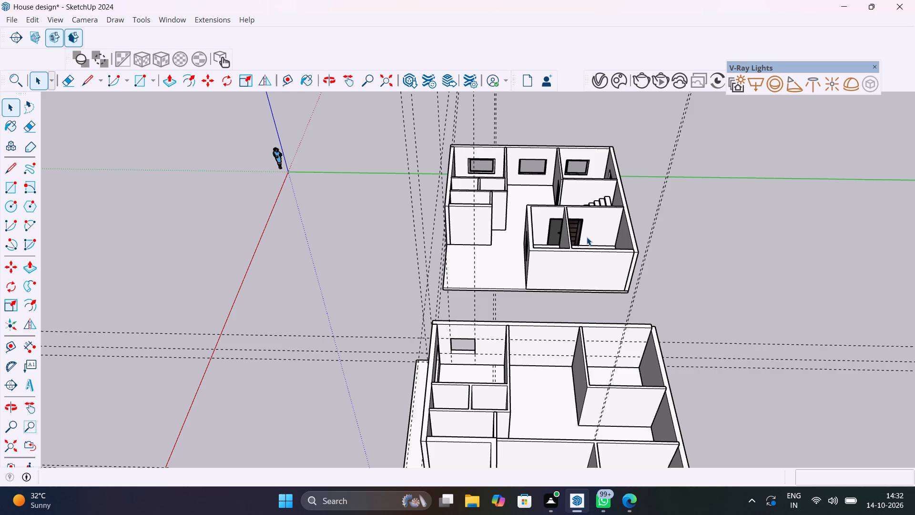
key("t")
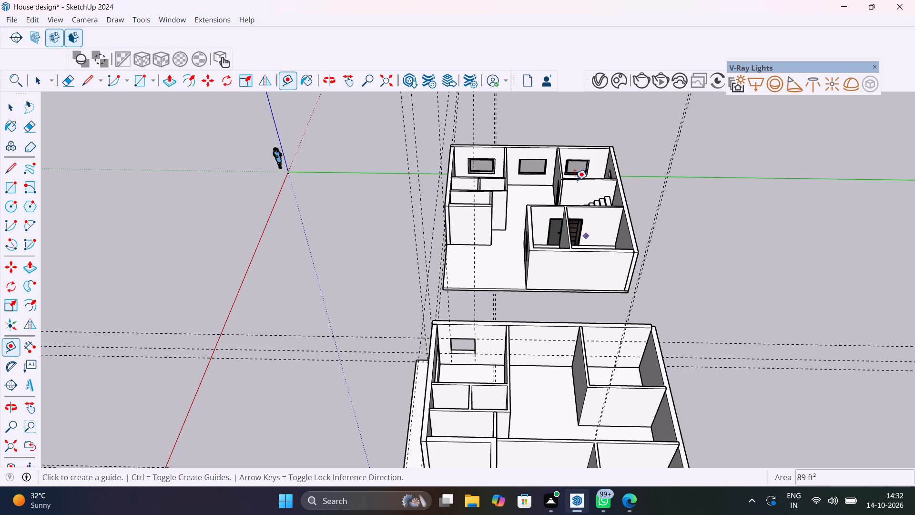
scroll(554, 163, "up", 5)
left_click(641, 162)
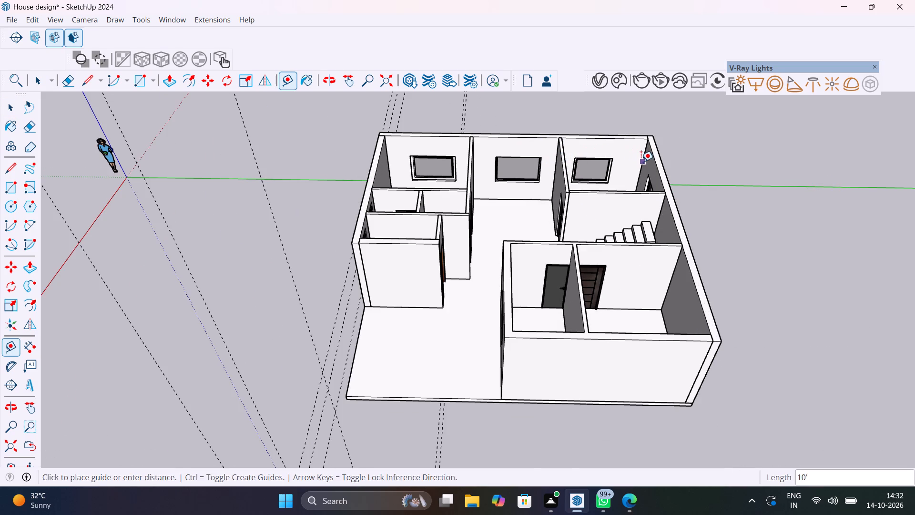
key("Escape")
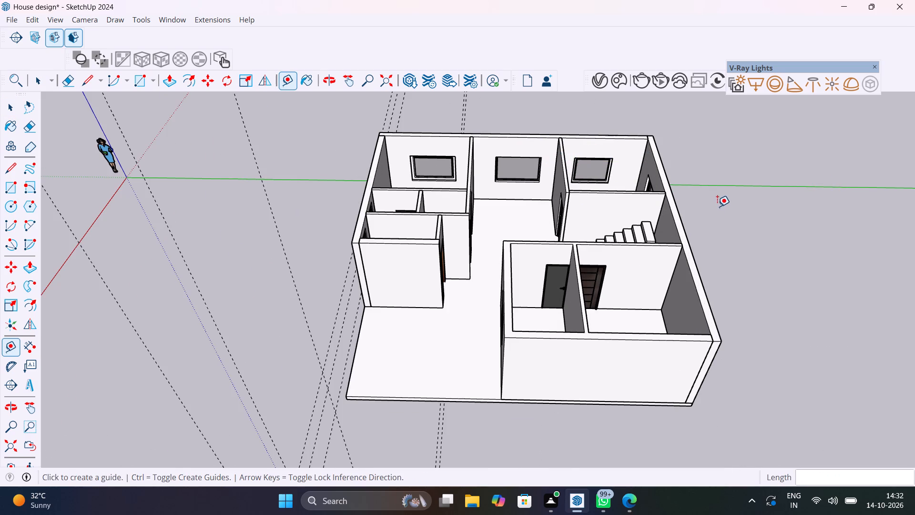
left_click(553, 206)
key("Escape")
Place a guide along the stair-side edge of the ground floor's middle window, about 14' 10 3/8" from the outer side wall.
left_click(668, 205)
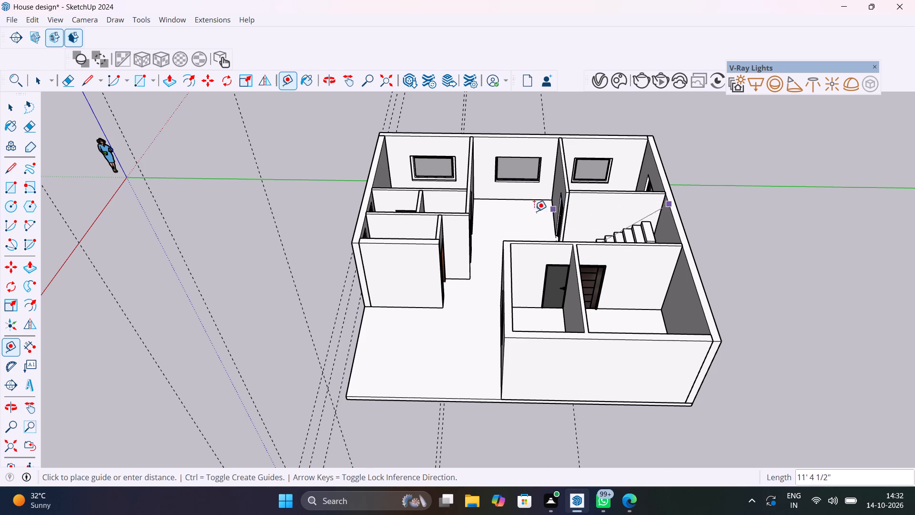
scroll(544, 188, "up", 10)
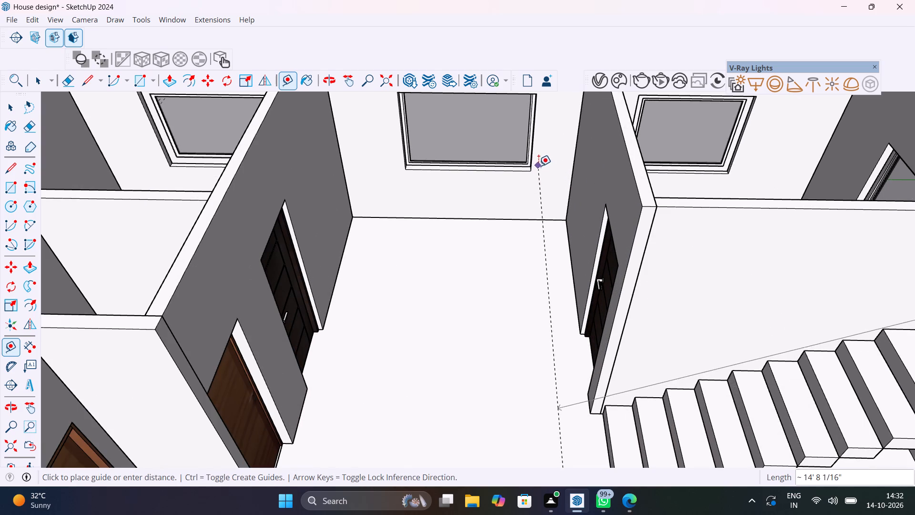
scroll(535, 160, "up", 14)
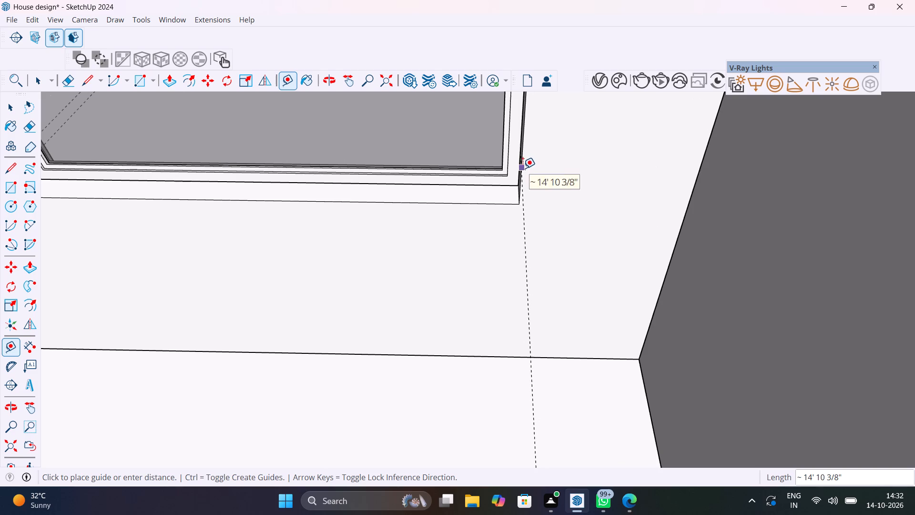
left_click(523, 168)
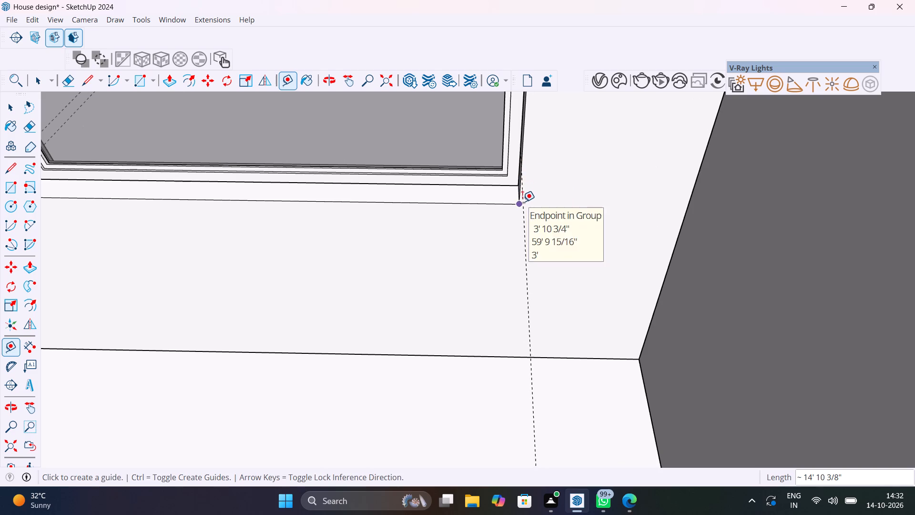
Place a second guide along the middle window's opposite edge, about 6' from the first one.
left_click(525, 217)
scroll(527, 215, "down", 13)
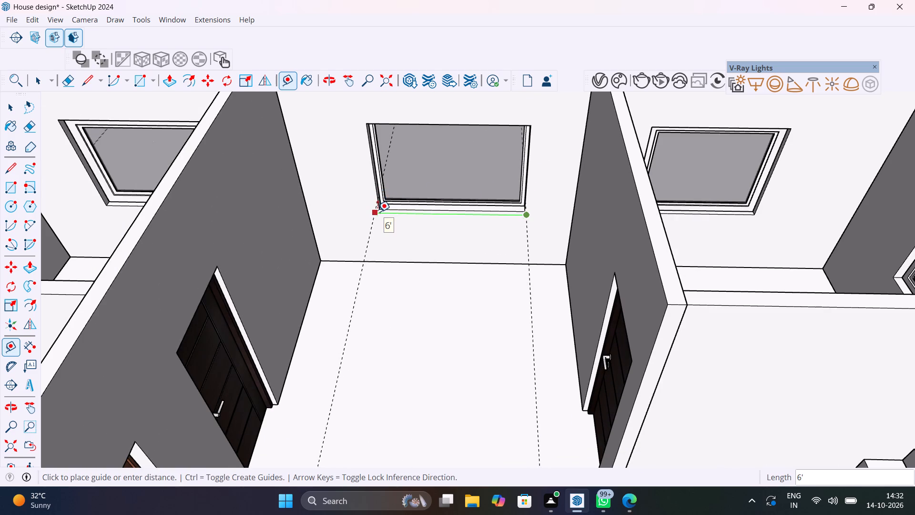
scroll(377, 212, "up", 9)
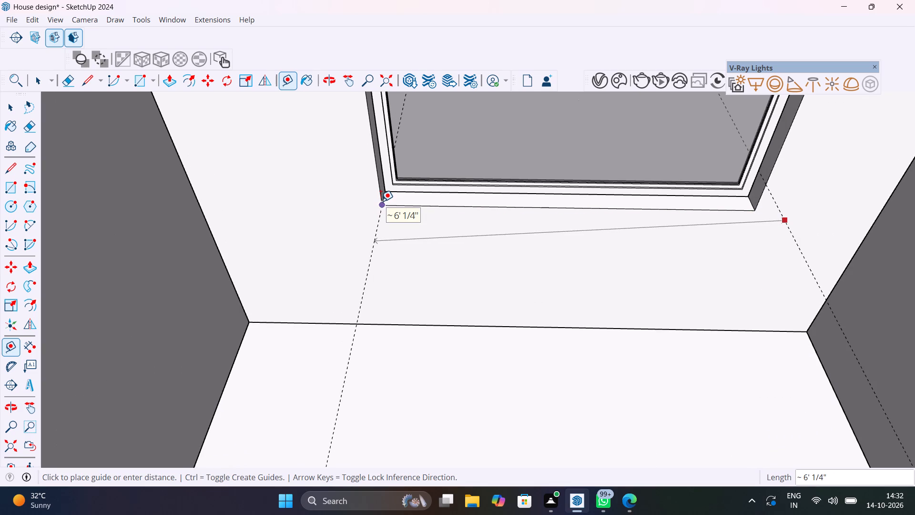
left_click(371, 153)
Open the group of the upper floor's outer wall containing the 4' by 4' window opening, at the middle room.
scroll(422, 232, "down", 13)
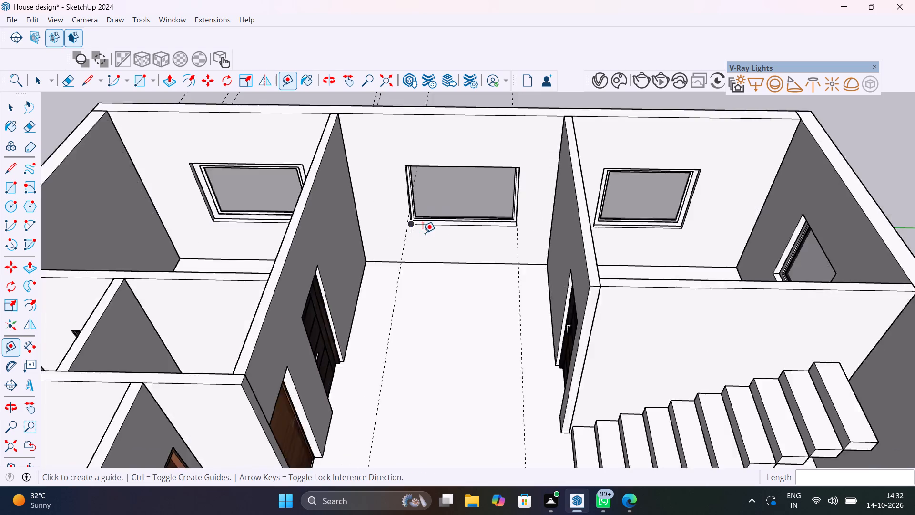
scroll(423, 233, "down", 20)
scroll(423, 233, "down", 3)
scroll(407, 345, "up", 12)
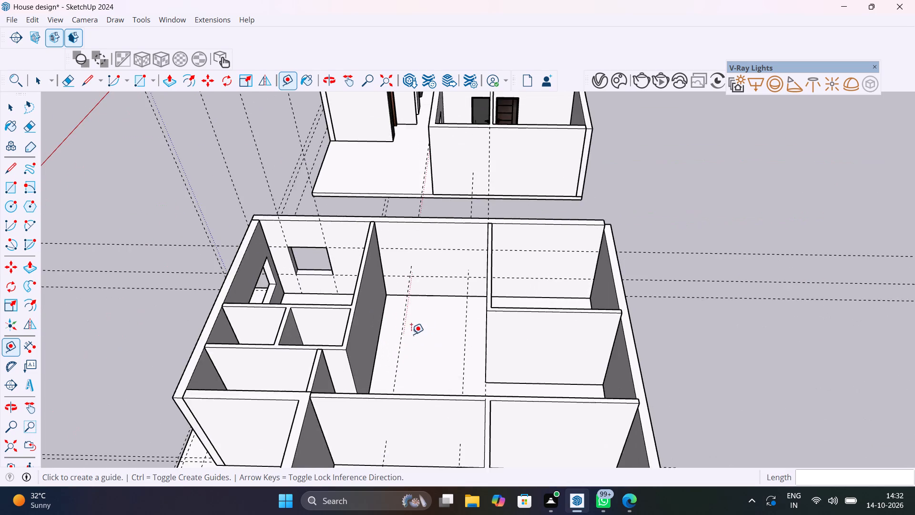
scroll(426, 311, "up", 5)
middle_click_drag(437, 295, 476, 247)
key("space")
double_click(476, 247)
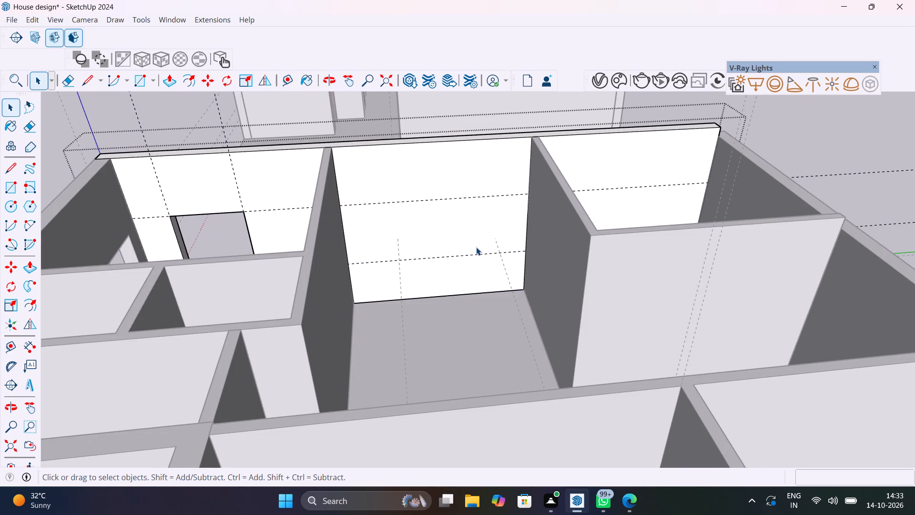
Check the spacing of the horizontal guides on the wall's inner face, from its bottom edge and between each other.
key("t")
left_click(472, 293)
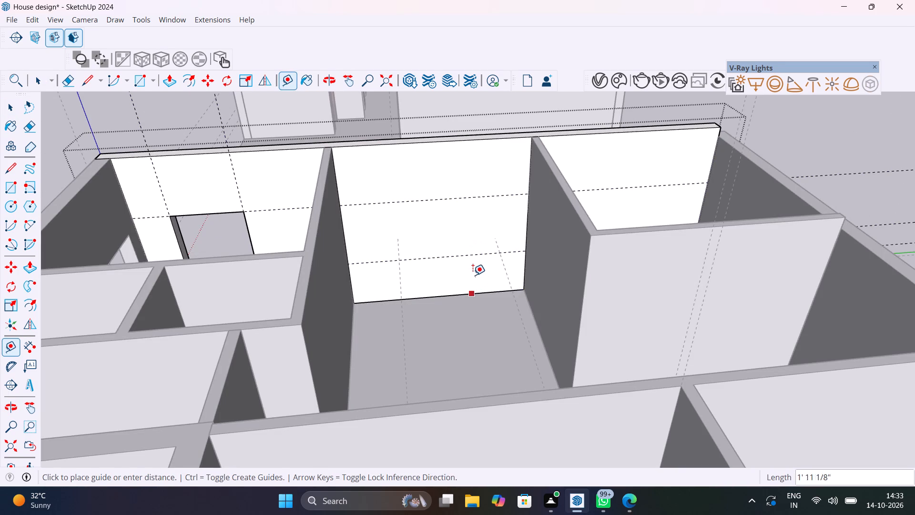
key("space")
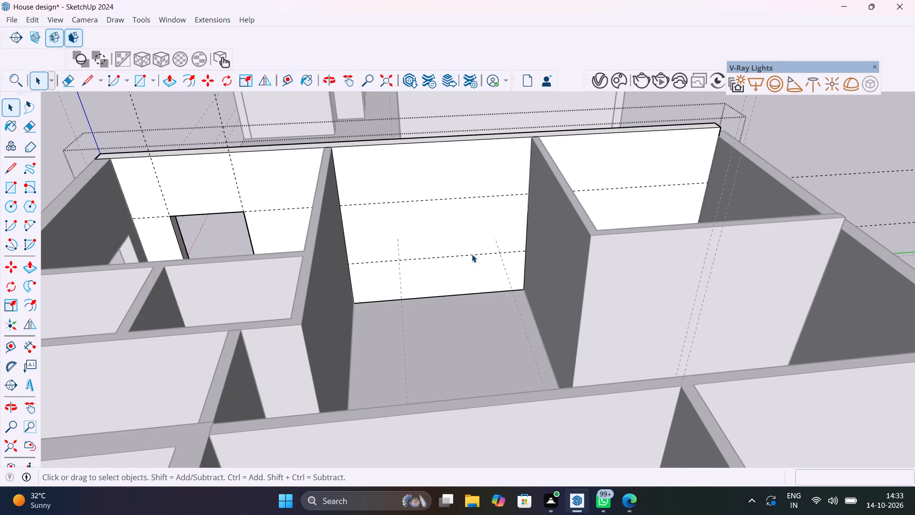
key("t")
left_click(472, 253)
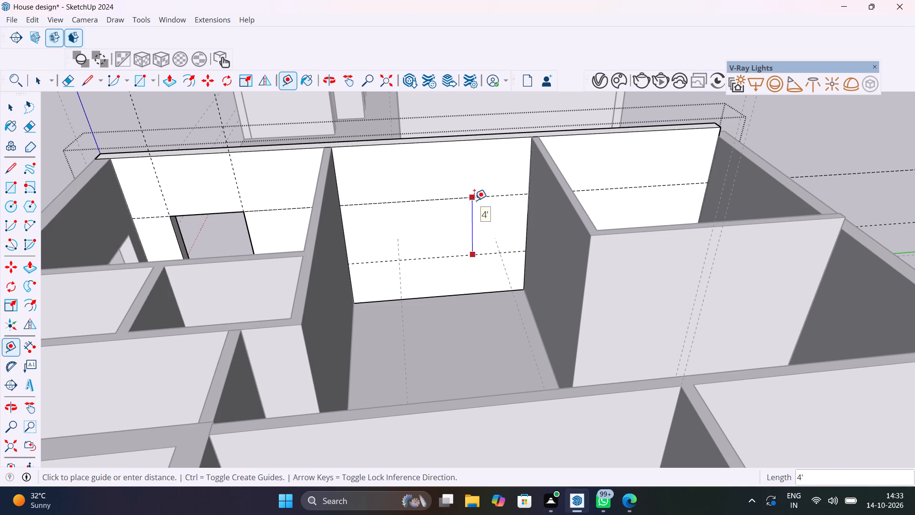
key("space")
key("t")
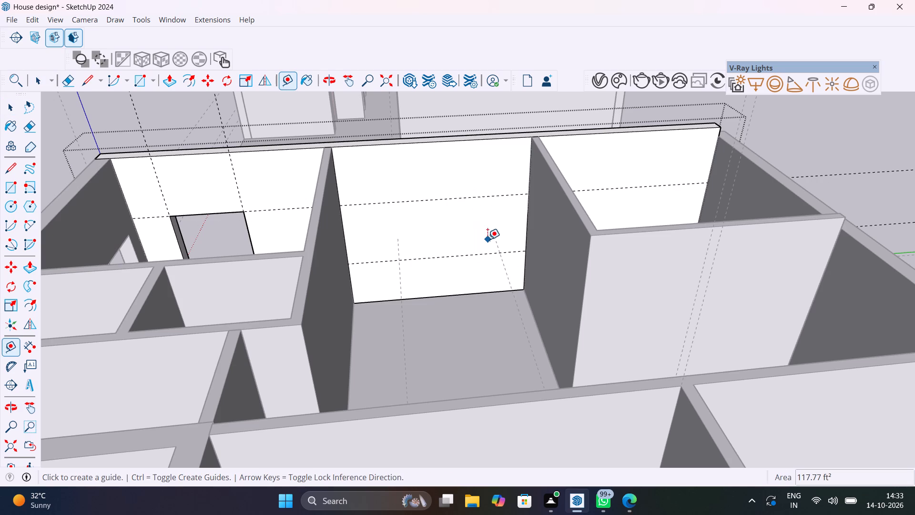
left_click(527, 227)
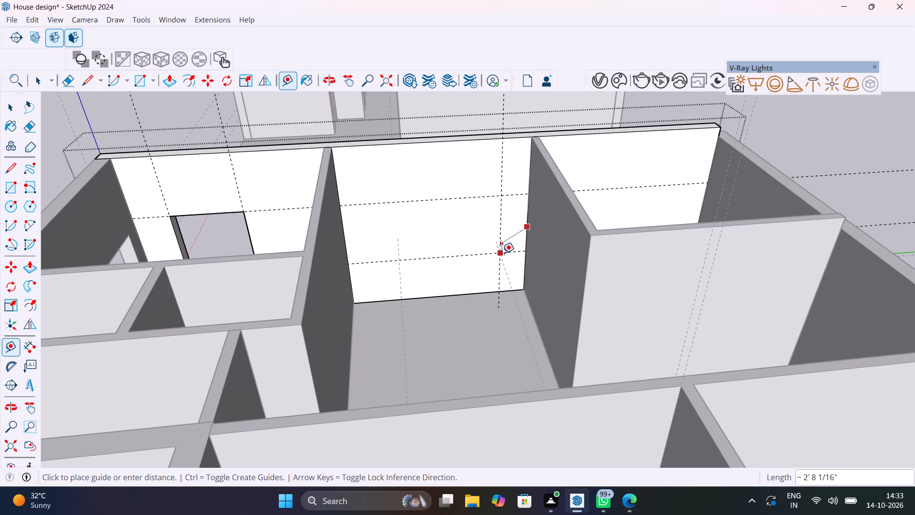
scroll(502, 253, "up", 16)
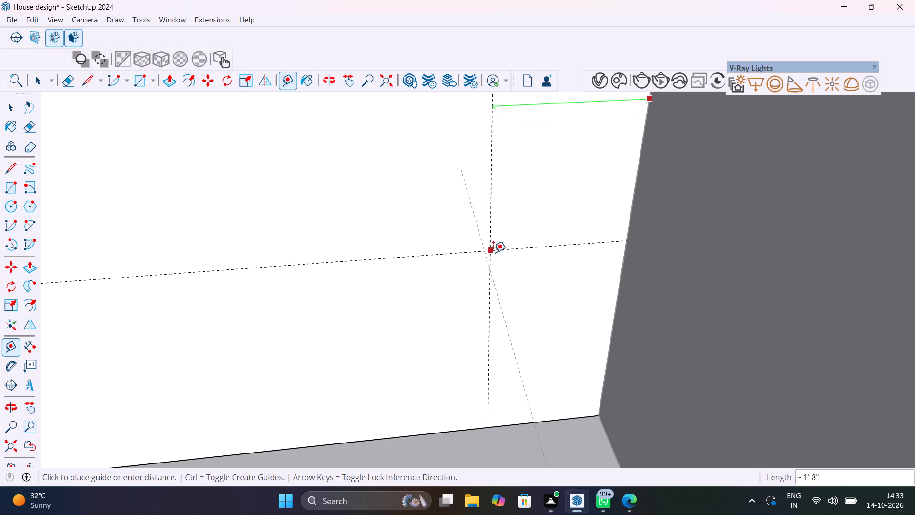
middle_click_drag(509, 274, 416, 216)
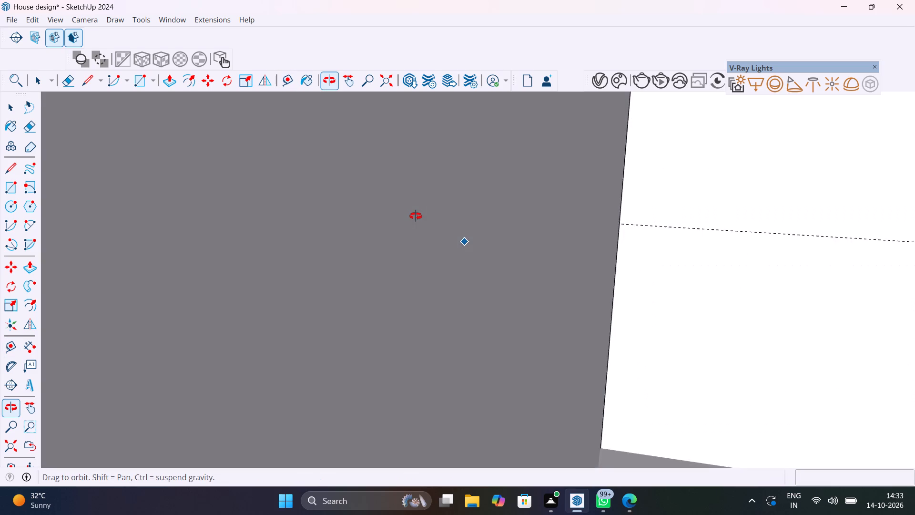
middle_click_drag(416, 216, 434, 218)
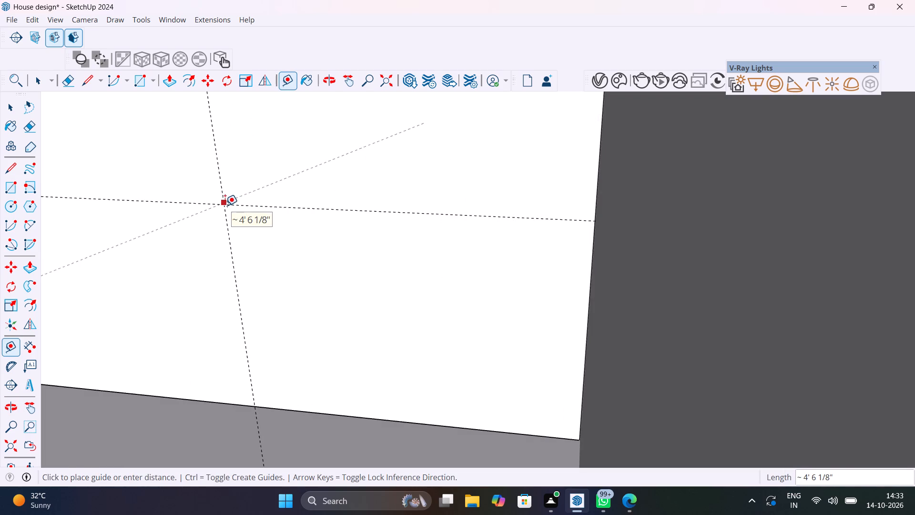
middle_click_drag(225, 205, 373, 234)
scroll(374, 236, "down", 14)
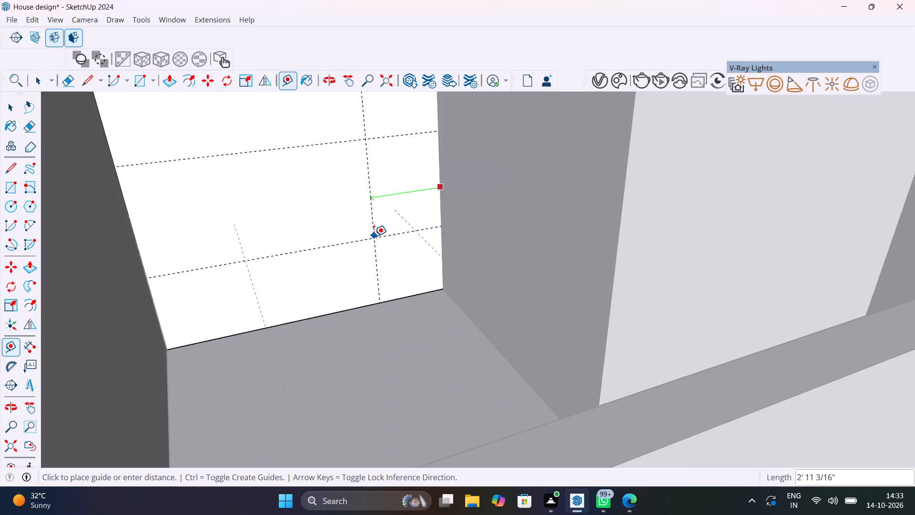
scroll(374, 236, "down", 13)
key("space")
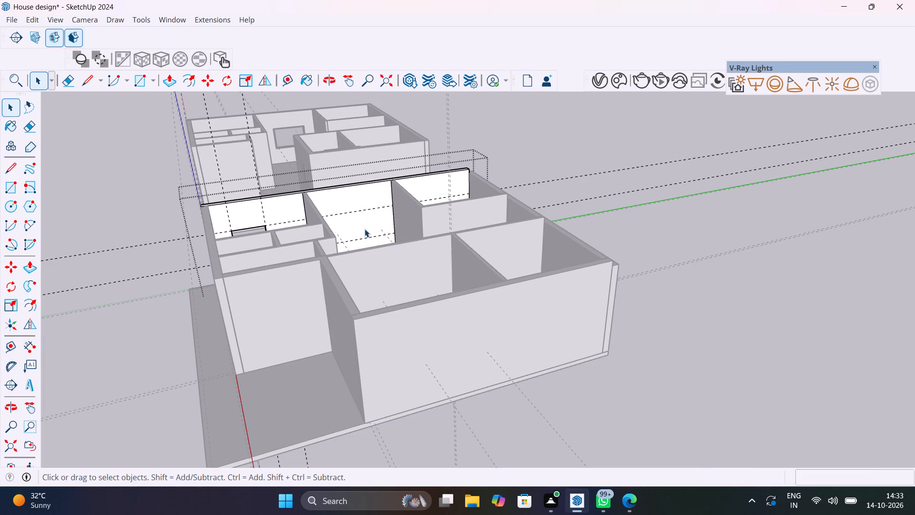
Measure the distance from the ground floor's middle window to the adjacent partition wall beside the door.
scroll(366, 222, "up", 6)
middle_click_drag(366, 221, 340, 231)
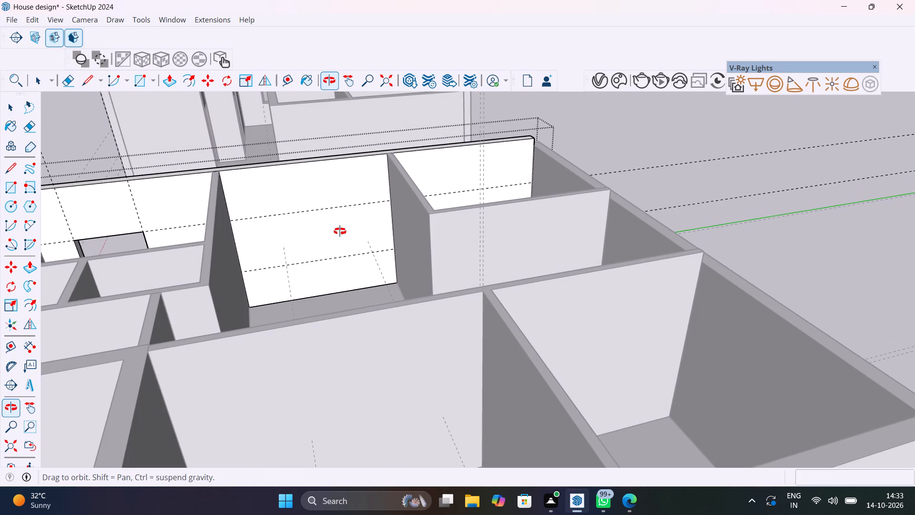
middle_click_drag(340, 231, 412, 464)
scroll(345, 211, "up", 17)
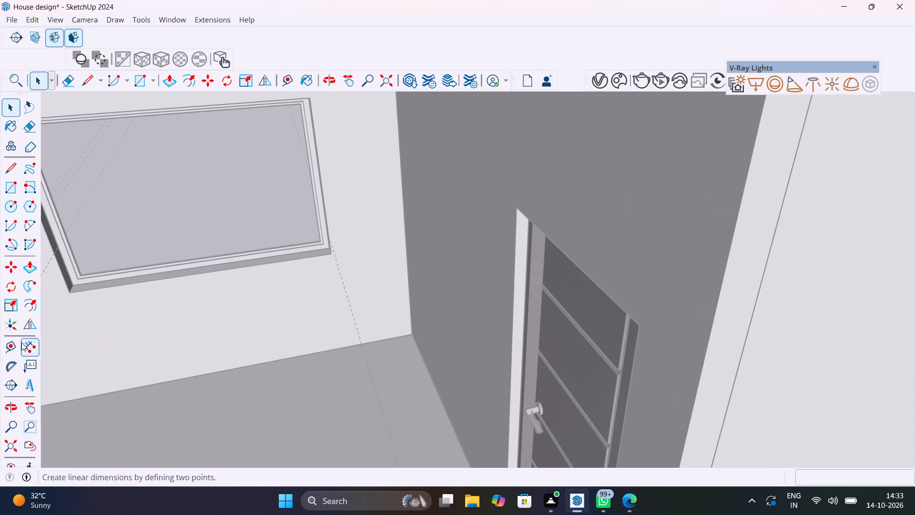
left_click(20, 348)
left_click(331, 254)
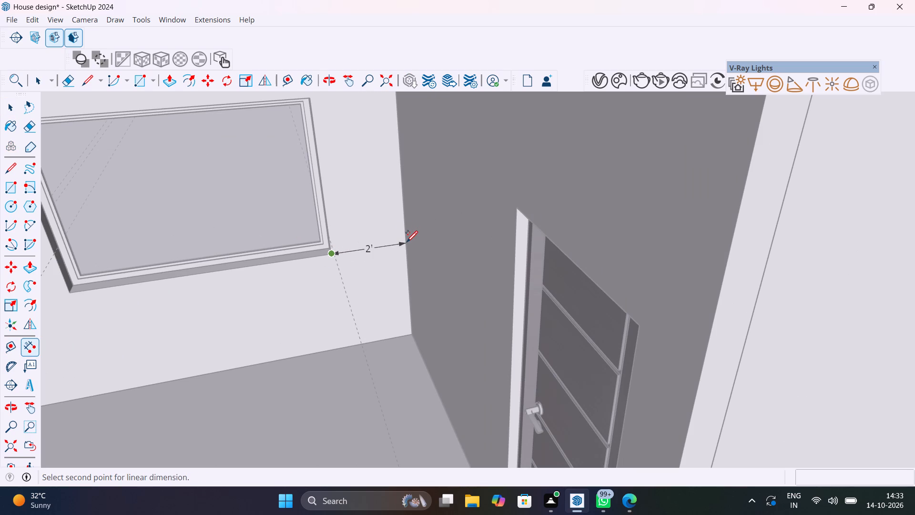
key("Escape")
Place a vertical guide on the upper floor's middle-room outer wall, 2' from the partition wall on the stair side.
scroll(407, 241, "down", 20)
scroll(407, 241, "down", 9)
scroll(447, 304, "up", 3)
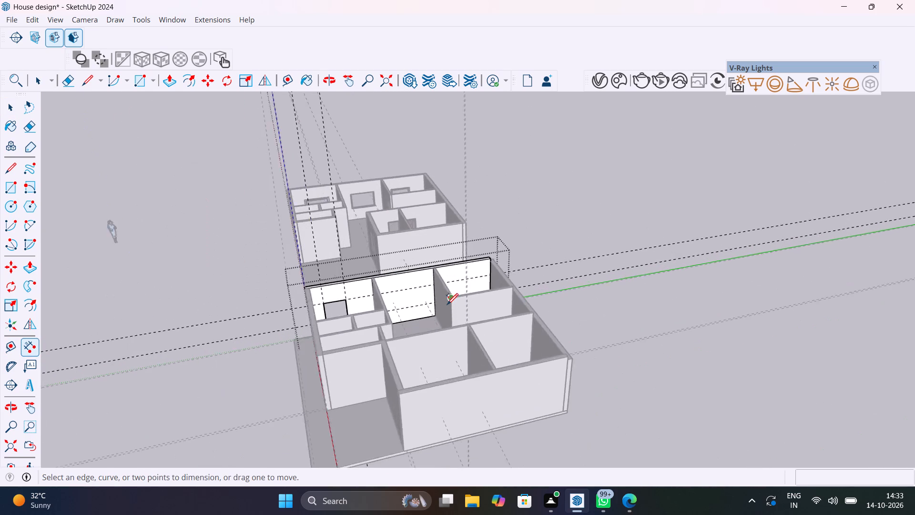
scroll(447, 304, "up", 16)
key("t")
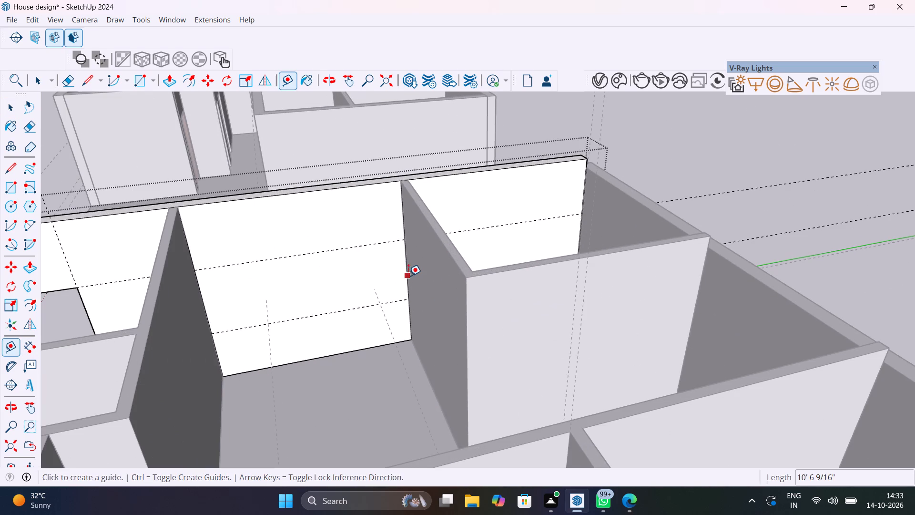
left_click(408, 275)
type("2'")
key("Return")
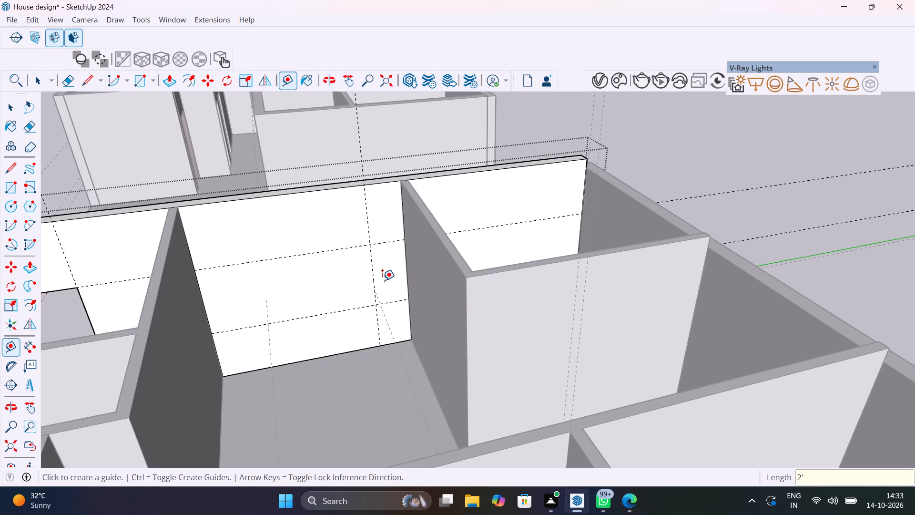
Place a second vertical guide on the middle-room outer wall, 6' from the first one.
left_click(370, 267)
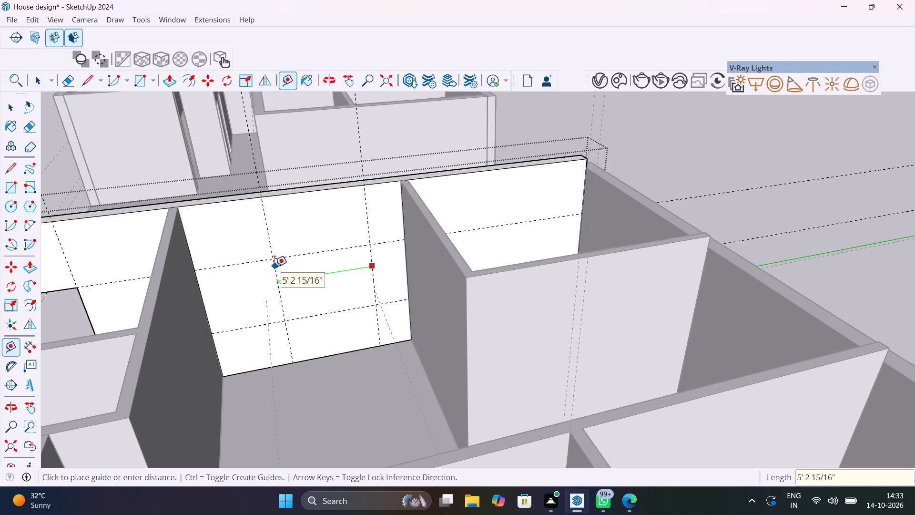
type("6'")
key("Return")
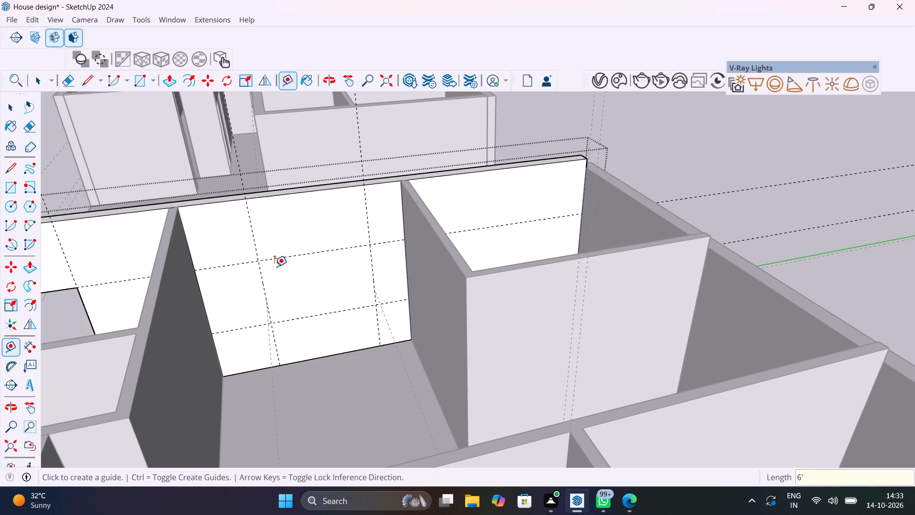
Measure the width of the ground floor's middle-room window along its bottom edge.
scroll(274, 266, "down", 11)
scroll(274, 137, "up", 19)
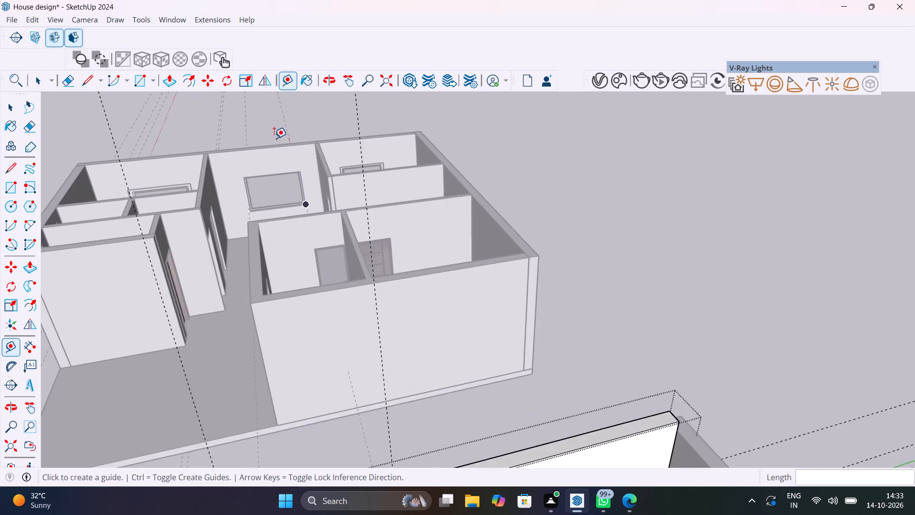
scroll(274, 138, "up", 18)
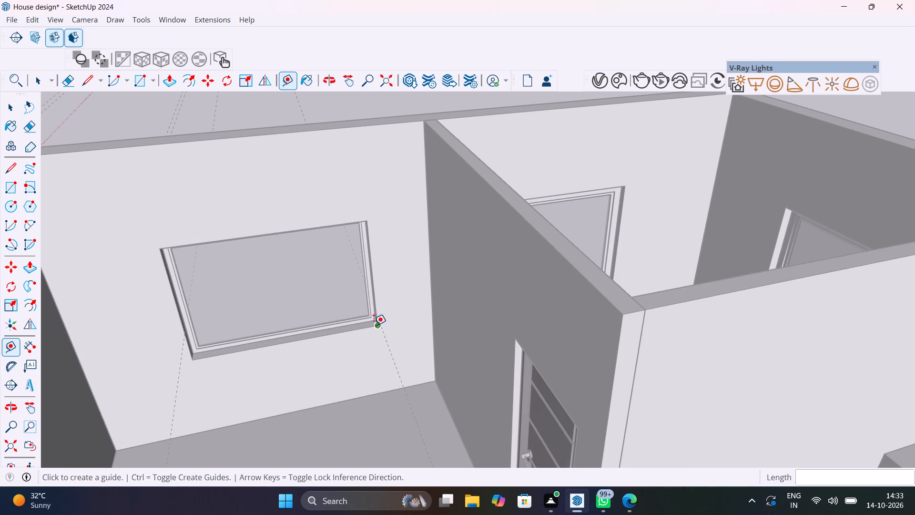
left_click(374, 325)
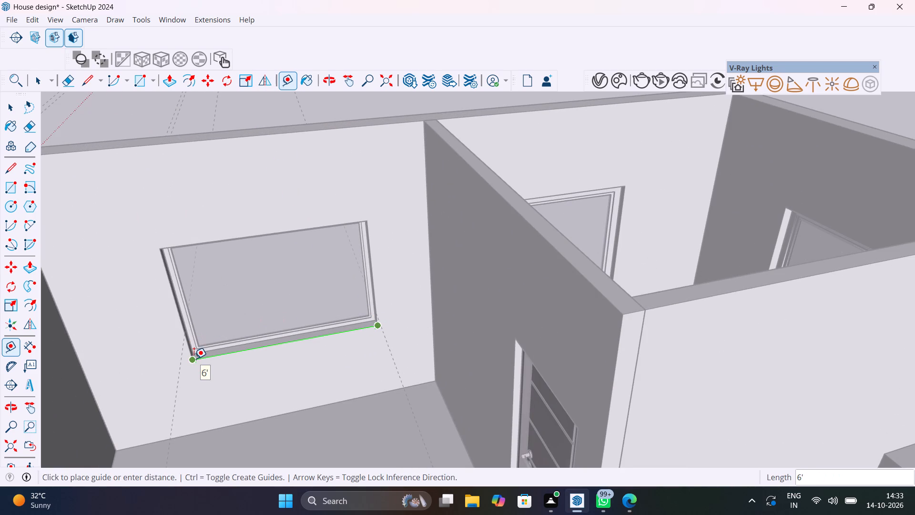
key("Escape")
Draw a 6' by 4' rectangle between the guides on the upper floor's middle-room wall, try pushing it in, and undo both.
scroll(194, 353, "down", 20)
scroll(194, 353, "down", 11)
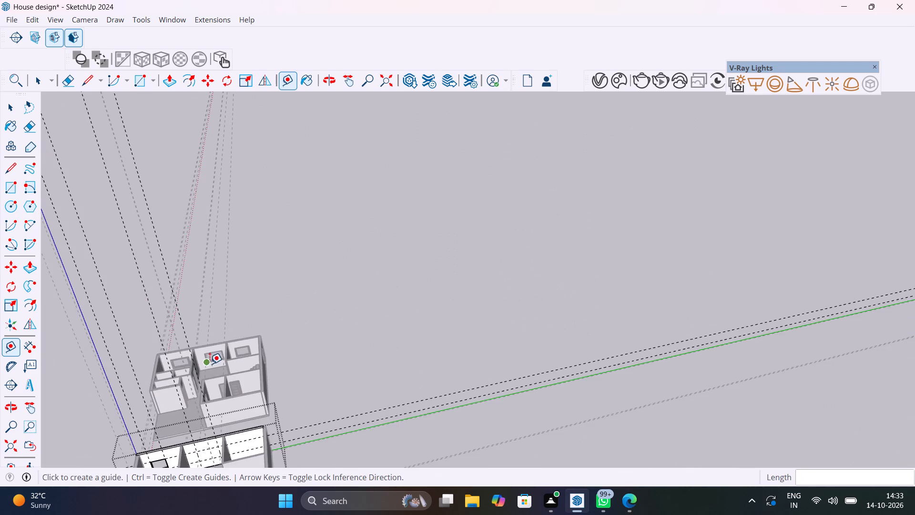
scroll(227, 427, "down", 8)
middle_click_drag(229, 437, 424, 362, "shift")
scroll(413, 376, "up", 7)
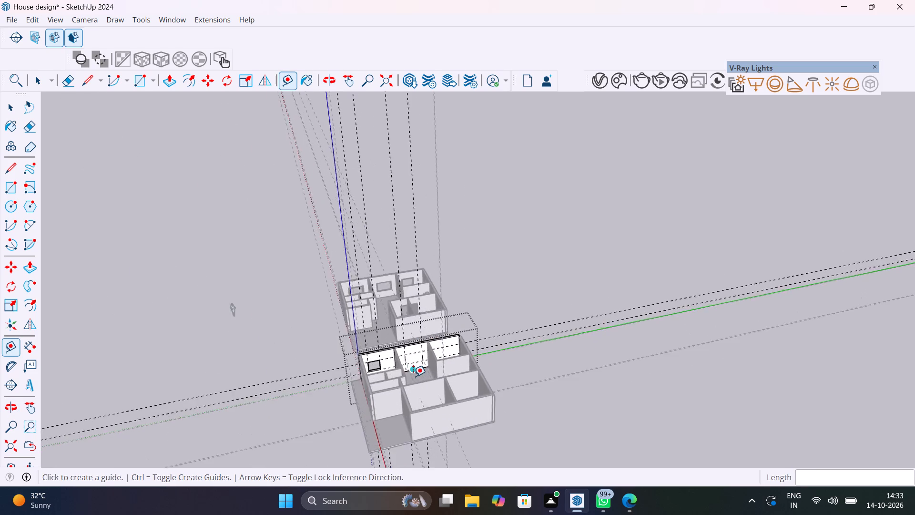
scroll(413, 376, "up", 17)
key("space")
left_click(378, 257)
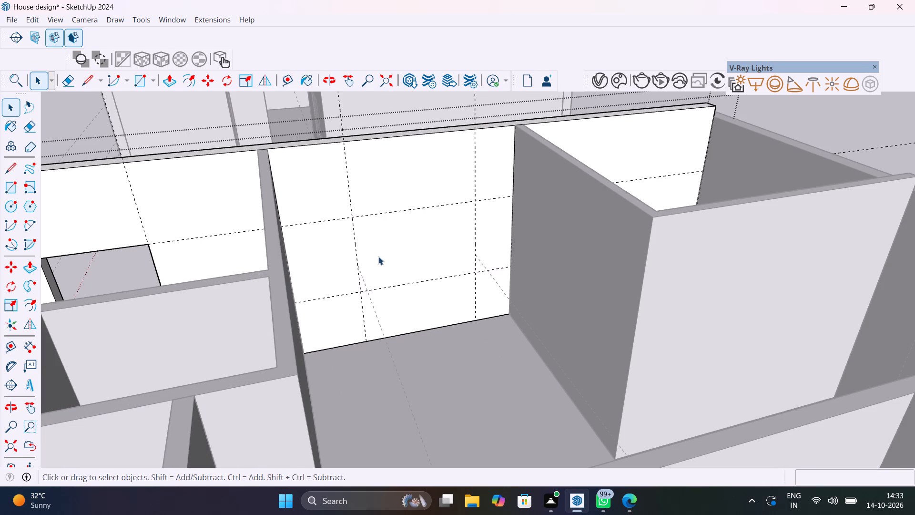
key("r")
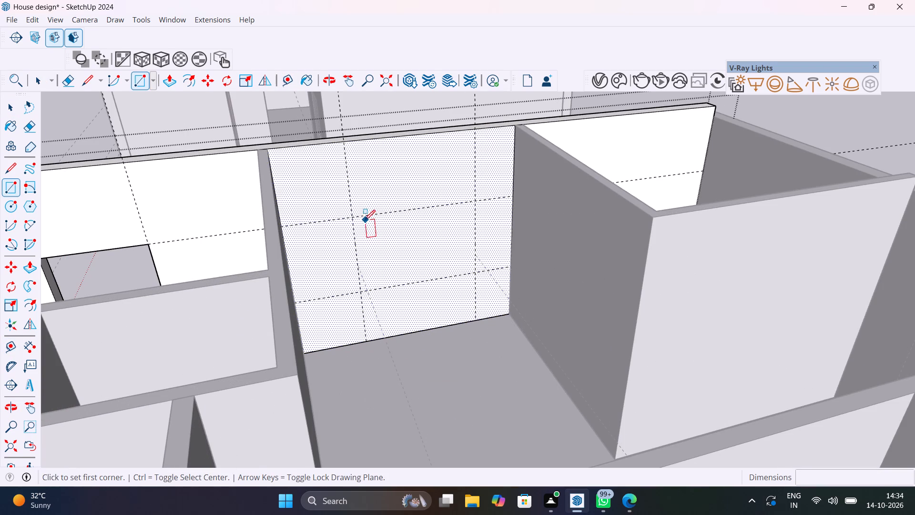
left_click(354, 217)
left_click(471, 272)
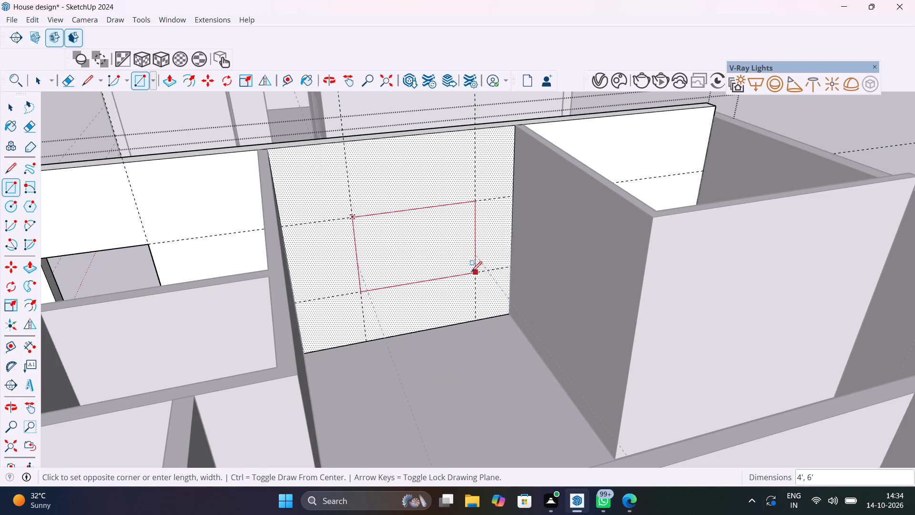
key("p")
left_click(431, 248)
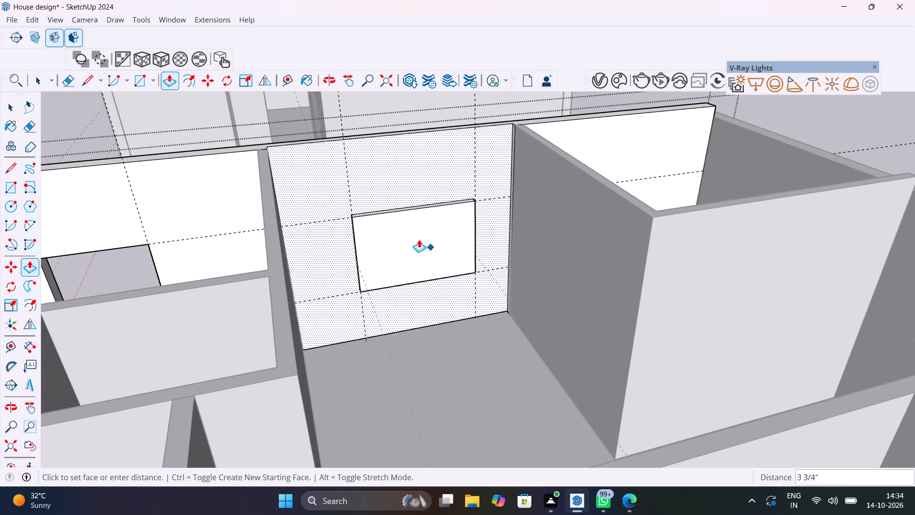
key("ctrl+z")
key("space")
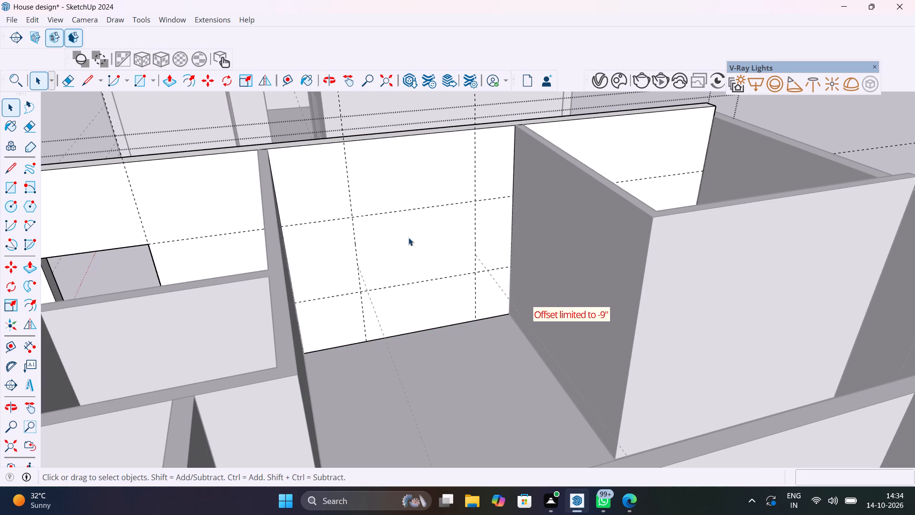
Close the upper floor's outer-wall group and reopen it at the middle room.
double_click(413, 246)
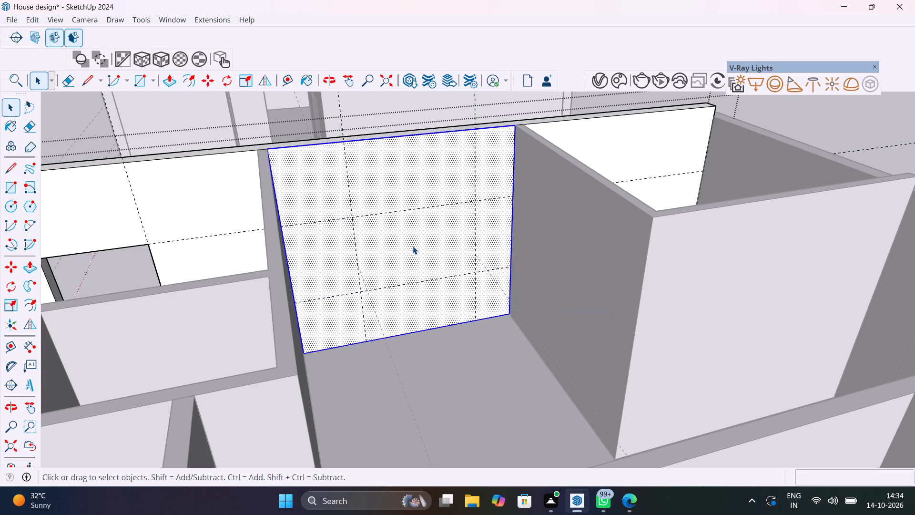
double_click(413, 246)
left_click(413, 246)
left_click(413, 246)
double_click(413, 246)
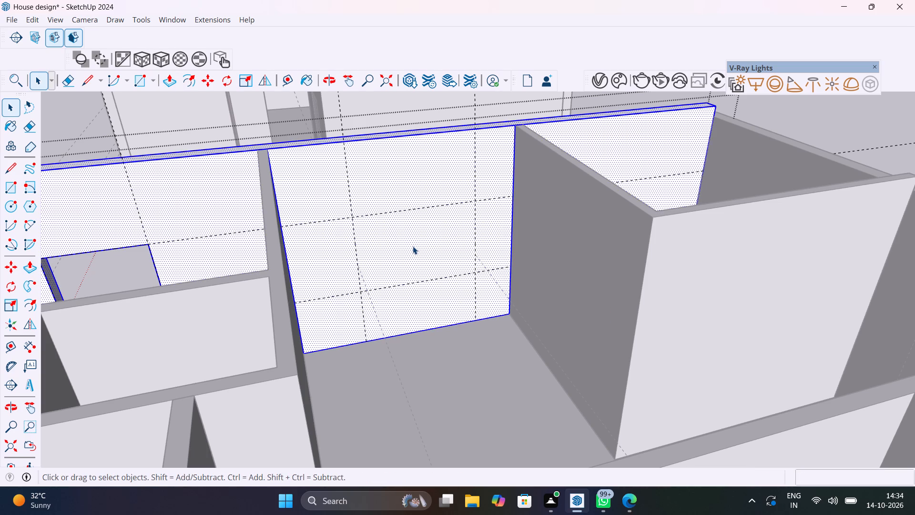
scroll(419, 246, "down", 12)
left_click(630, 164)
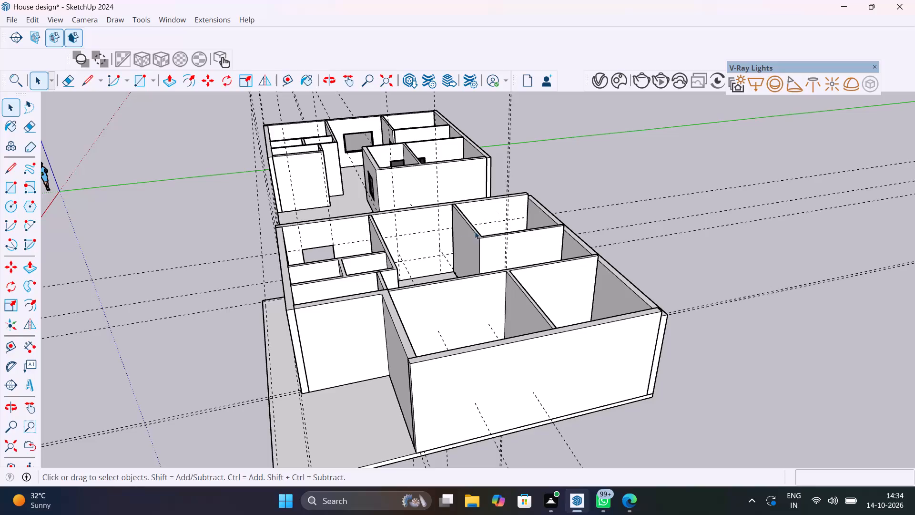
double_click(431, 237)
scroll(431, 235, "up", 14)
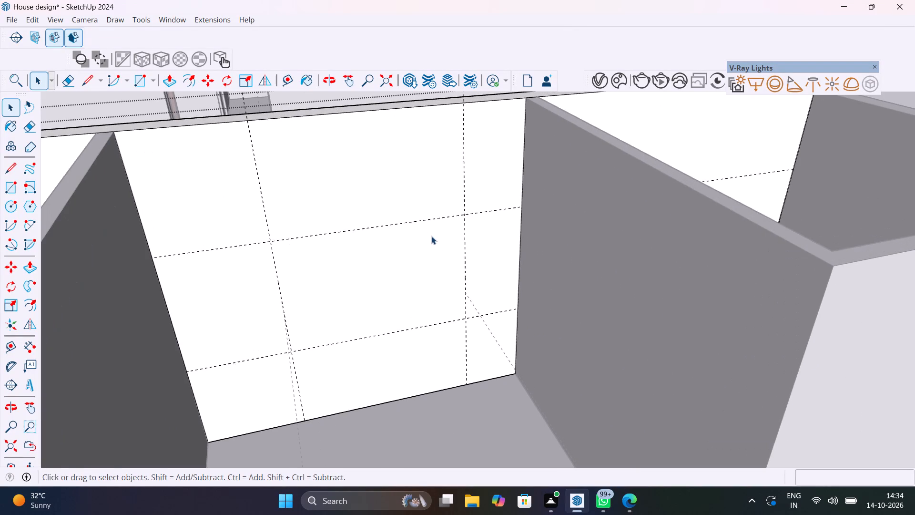
Cut a 6' by 4' window opening between the guides, pushed 9" through the middle-room outer wall, and leave the group.
key("r")
left_click(269, 242)
left_click(464, 321)
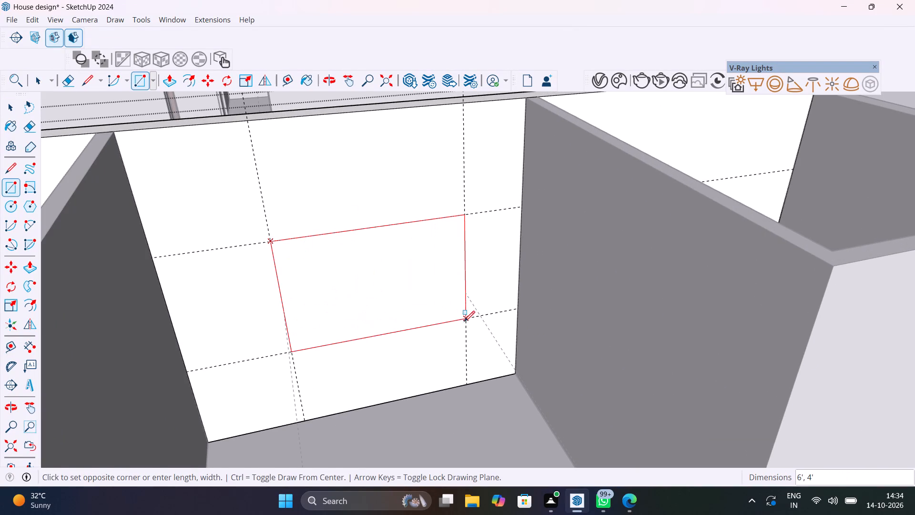
key("p")
left_click(423, 304)
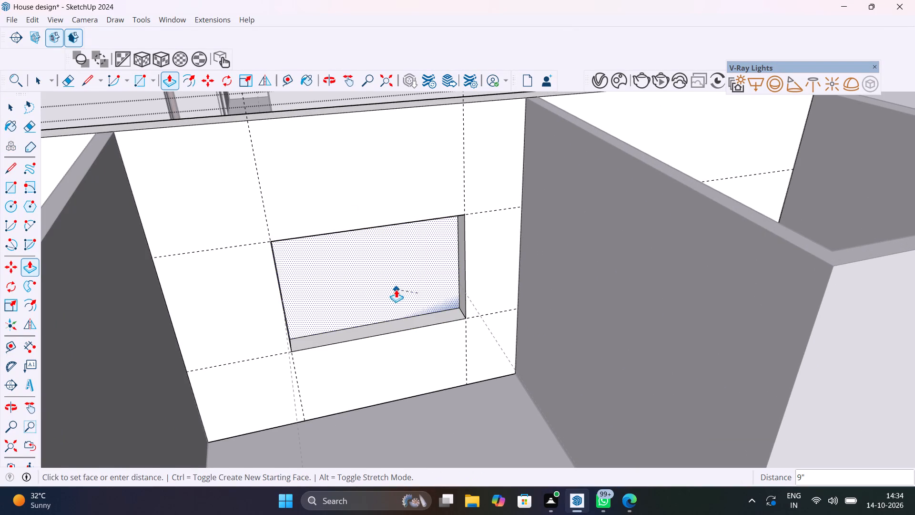
left_click(377, 283)
scroll(389, 285, "down", 13)
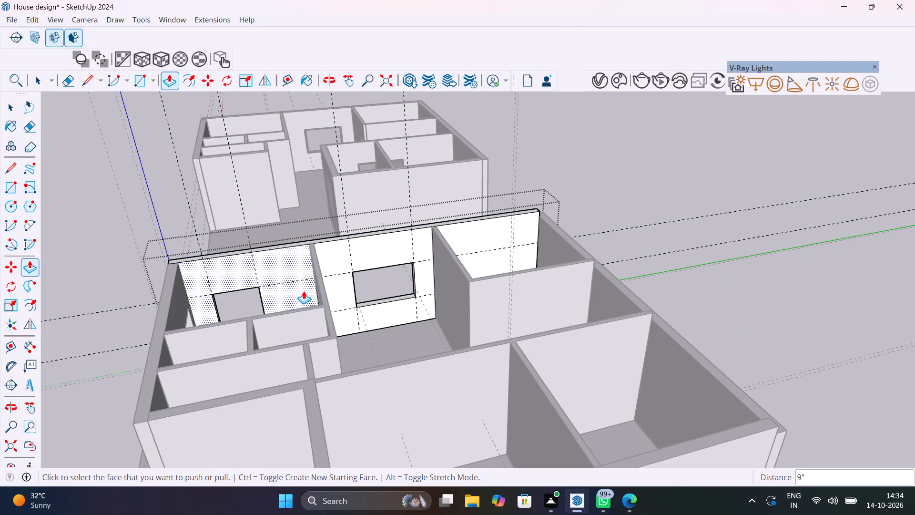
key("space")
scroll(295, 290, "down", 6)
left_click(163, 261)
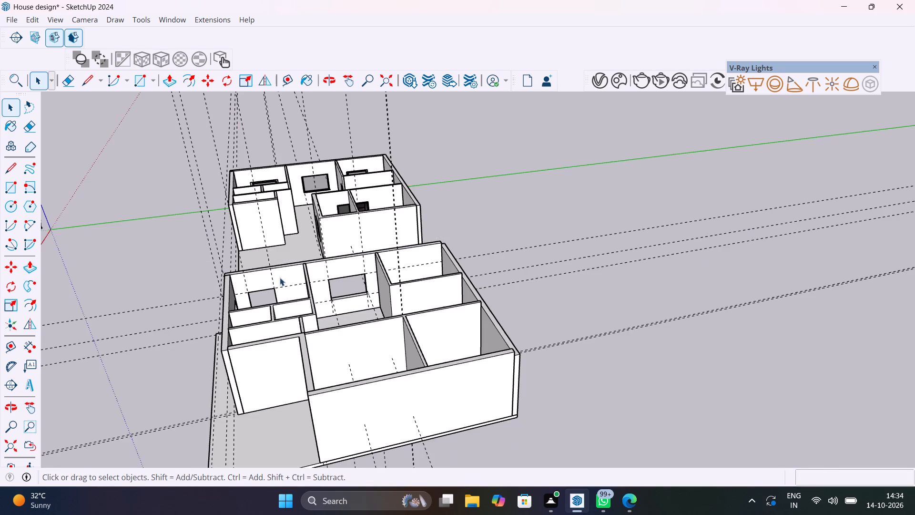
Compare the upper floor's window openings with the ground-floor windows in the corner and middle rooms.
scroll(280, 276, "up", 6)
middle_click_drag(281, 276, 375, 431, "shift")
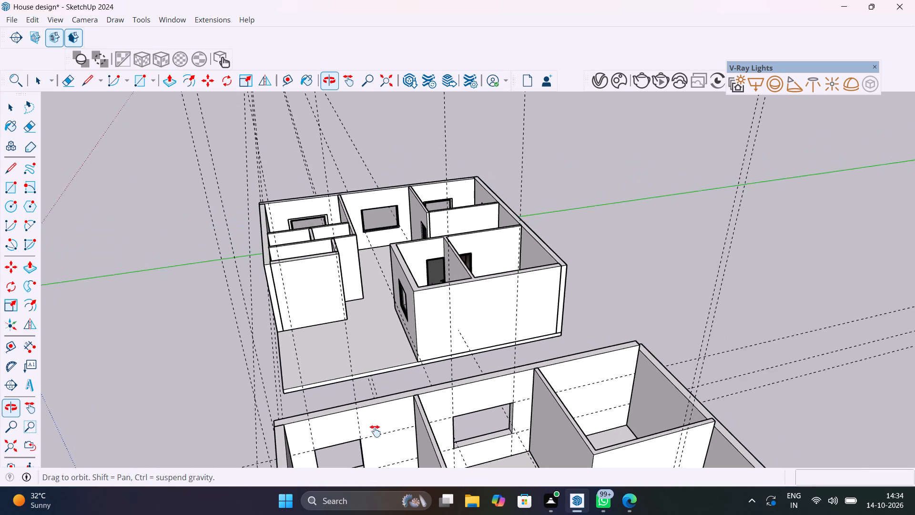
middle_click_drag(375, 431, 375, 432, "shift")
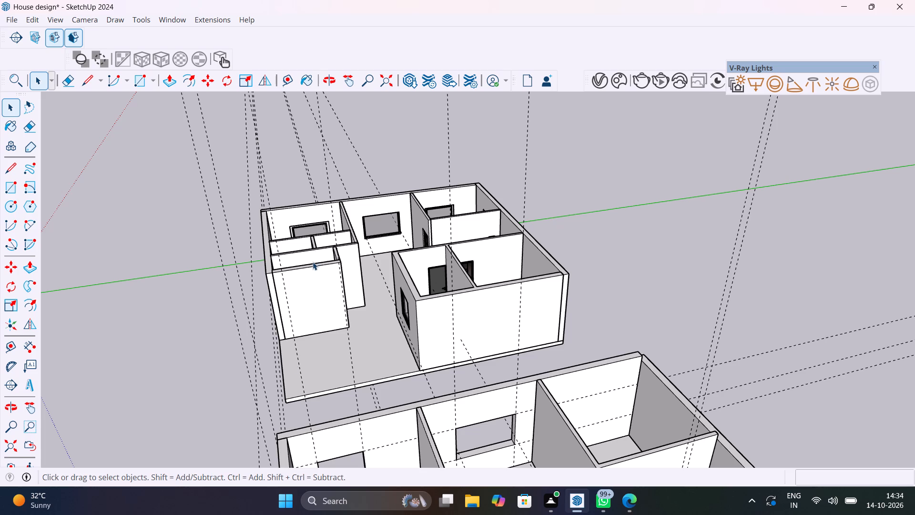
scroll(332, 231, "up", 8)
scroll(332, 231, "down", 8)
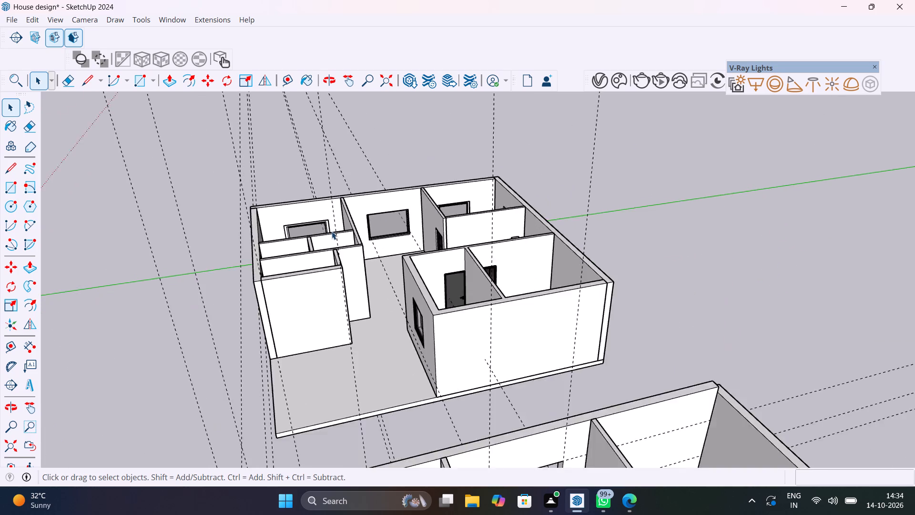
scroll(332, 231, "down", 9)
scroll(348, 316, "up", 13)
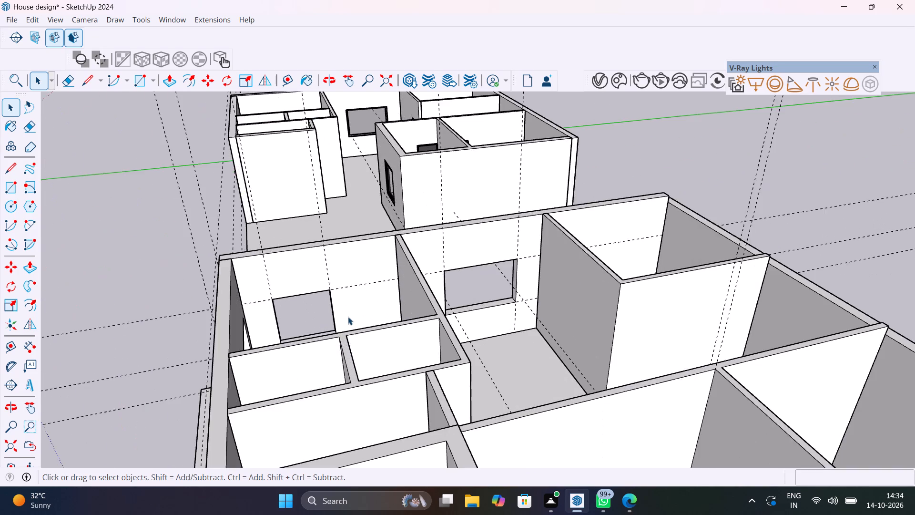
scroll(348, 317, "up", 4)
middle_click_drag(349, 317, 425, 309)
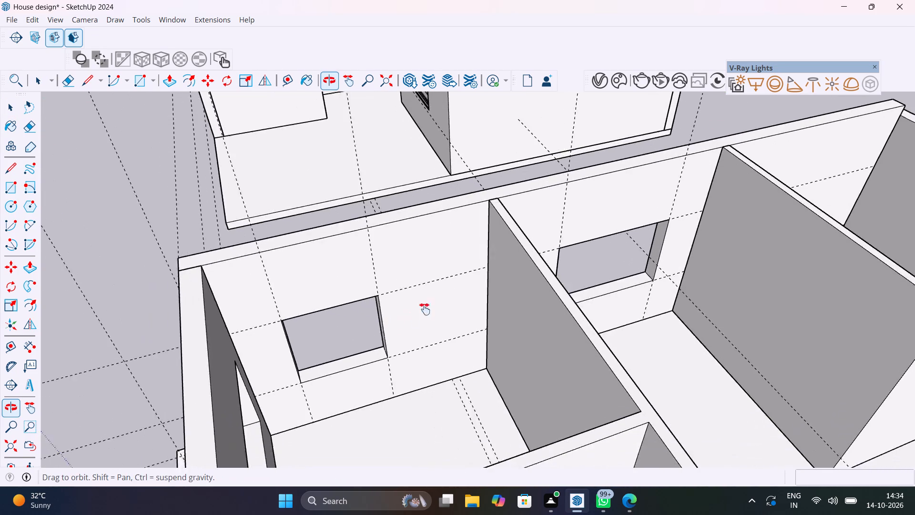
middle_click_drag(425, 309, 406, 358)
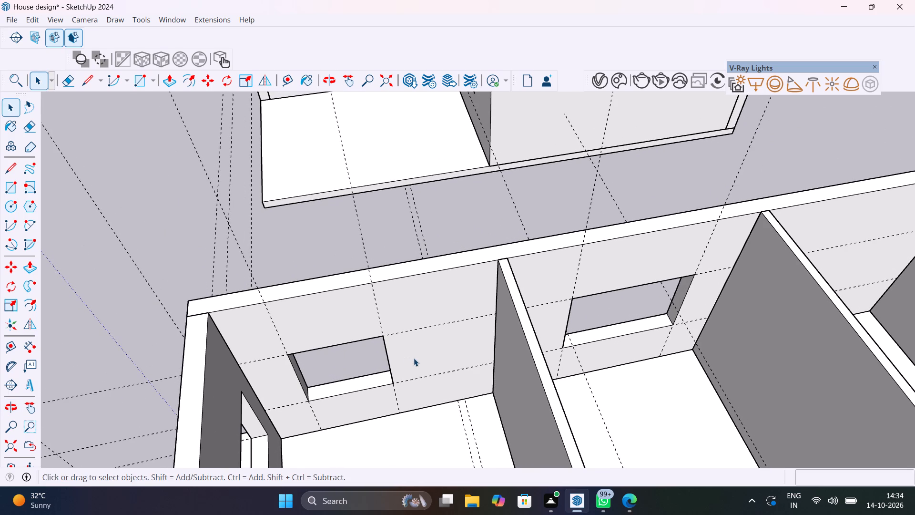
scroll(414, 358, "down", 14)
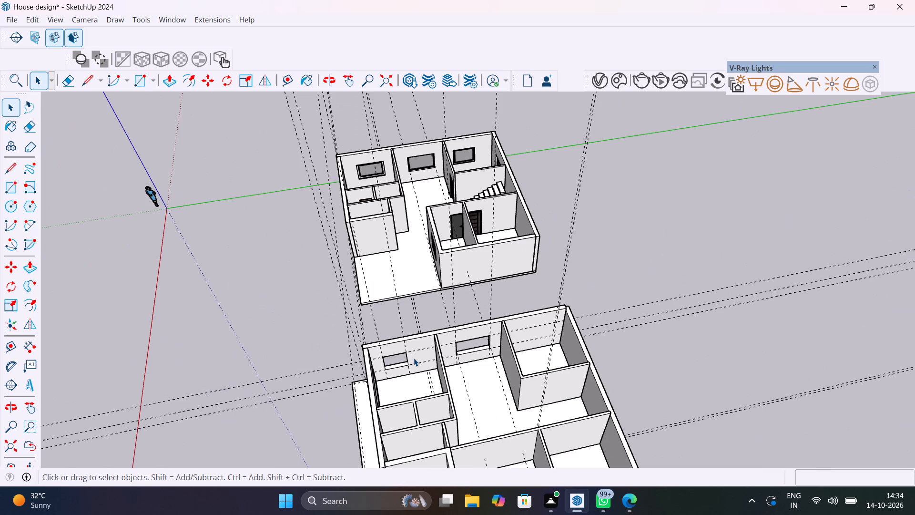
scroll(392, 163, "up", 19)
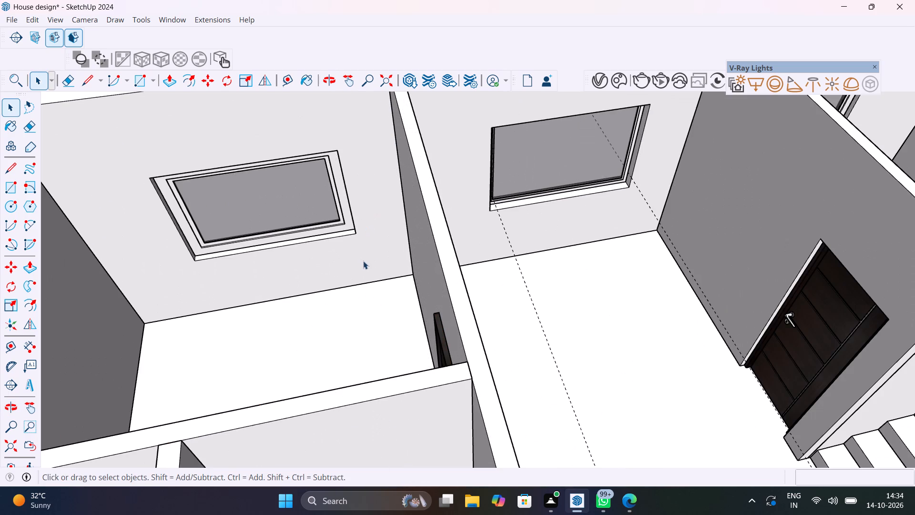
Place a guide on the ground floor's corner-room floor, 2' from the partition wall shared with the middle room.
middle_click_drag(381, 259, 446, 246)
key("t")
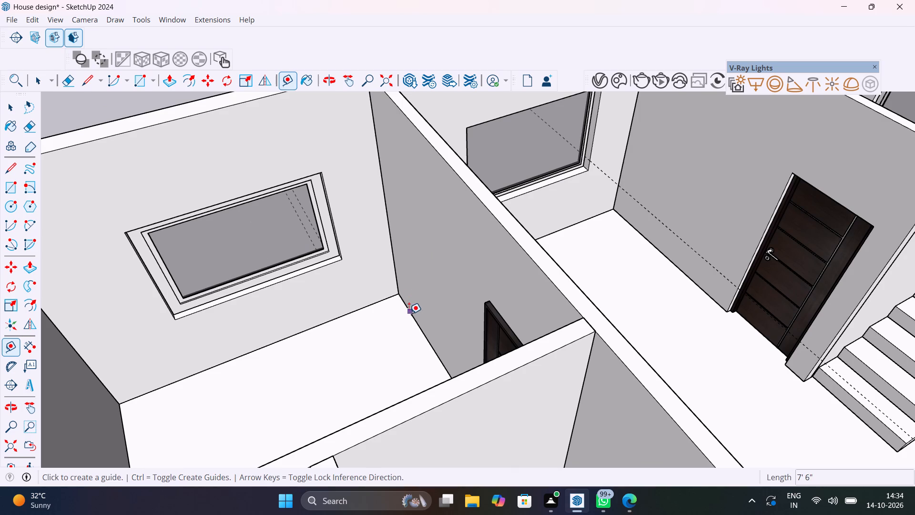
left_click(409, 314)
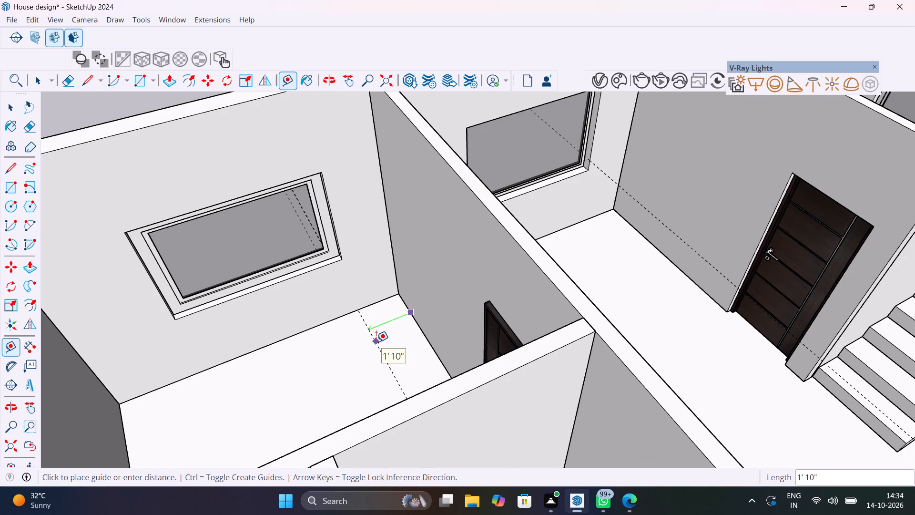
type("2'")
key("Return")
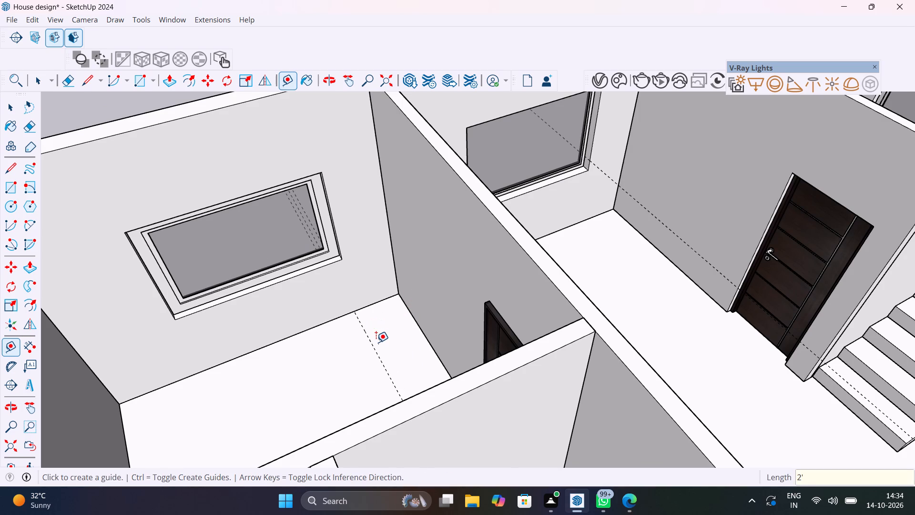
Measure the ground-floor corner-room window's distances to the partition and the opposite side wall, and undo the guide left on the wall.
left_click(386, 206)
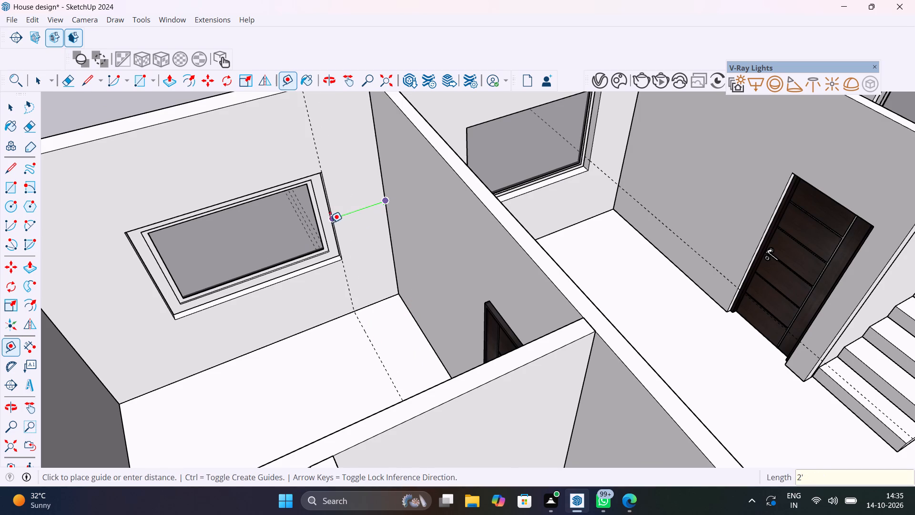
left_click(335, 224)
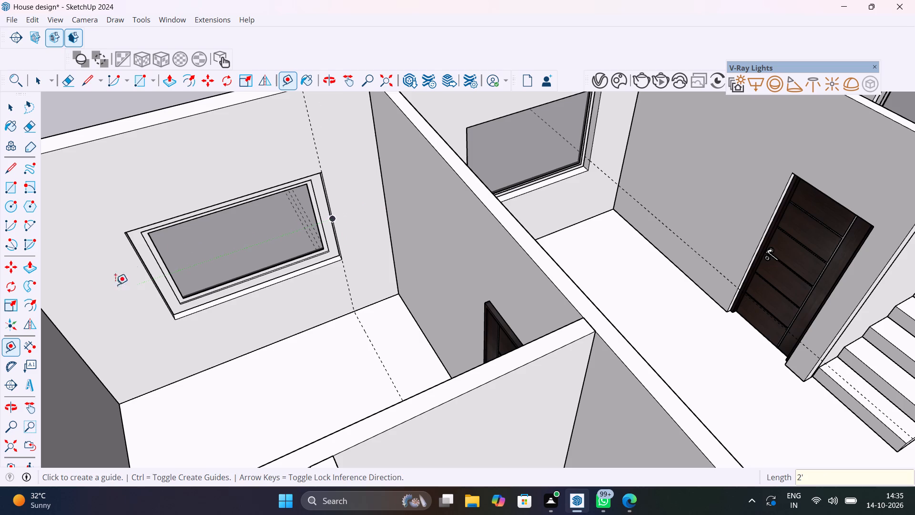
left_click(55, 326)
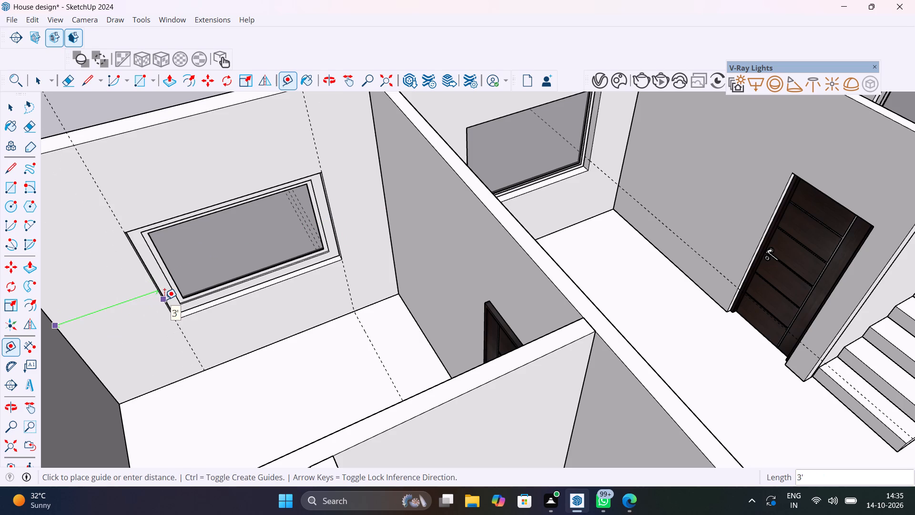
key("Escape")
key("ctrl+z")
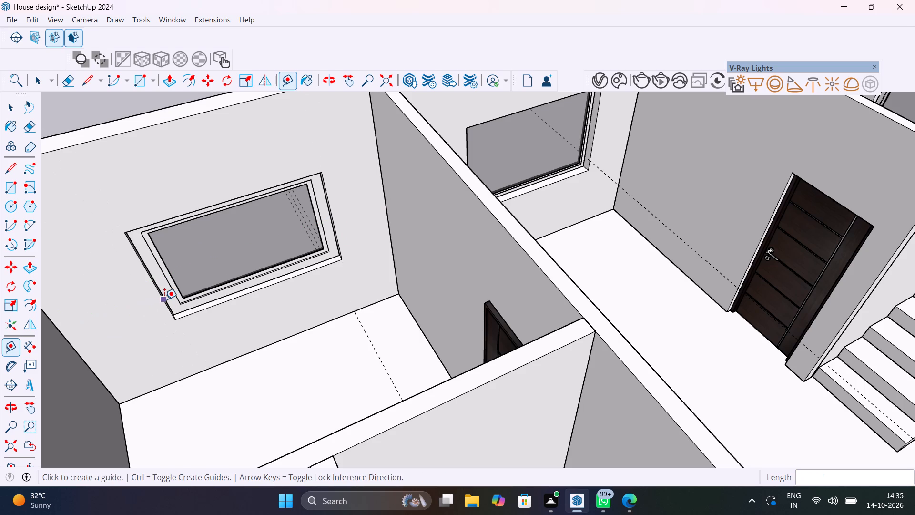
Undo the last guide operation in the ground floor's corner room.
key("ctrl+z")
scroll(164, 299, "down", 20)
scroll(164, 299, "down", 6)
key("space")
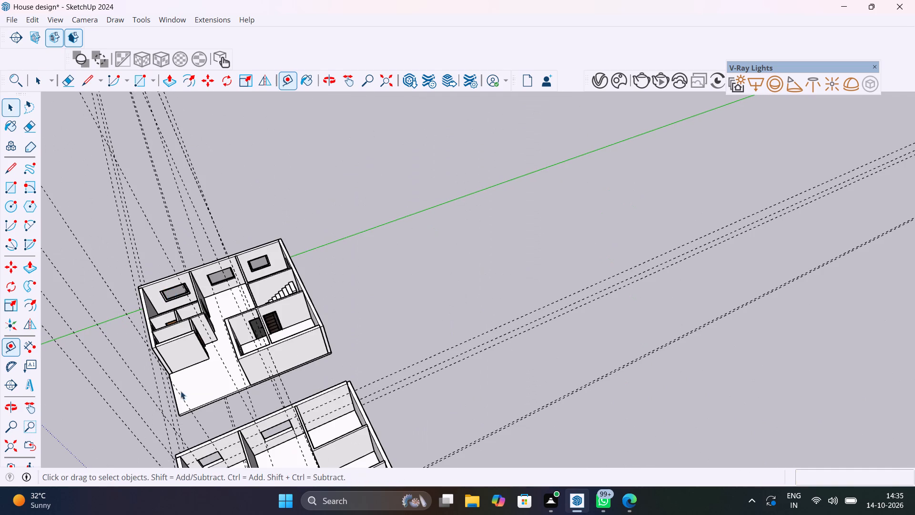
Place a guide 2' from the partition on the ground-floor outer wall, along the near window edge in the corner room by the stairs.
middle_click_drag(285, 339, 449, 156, "shift")
scroll(402, 259, "up", 5)
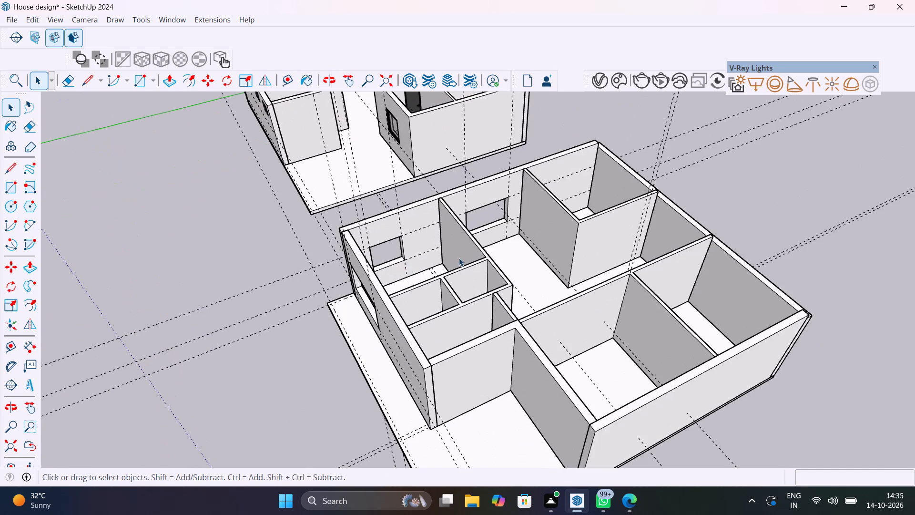
middle_click_drag(484, 246, 334, 185)
middle_click_drag(456, 237, 532, 313)
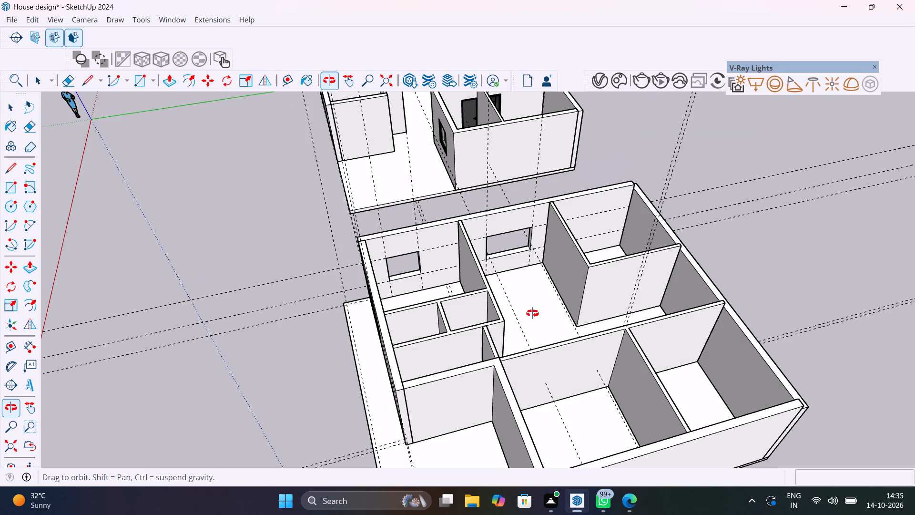
middle_click_drag(532, 313, 480, 340)
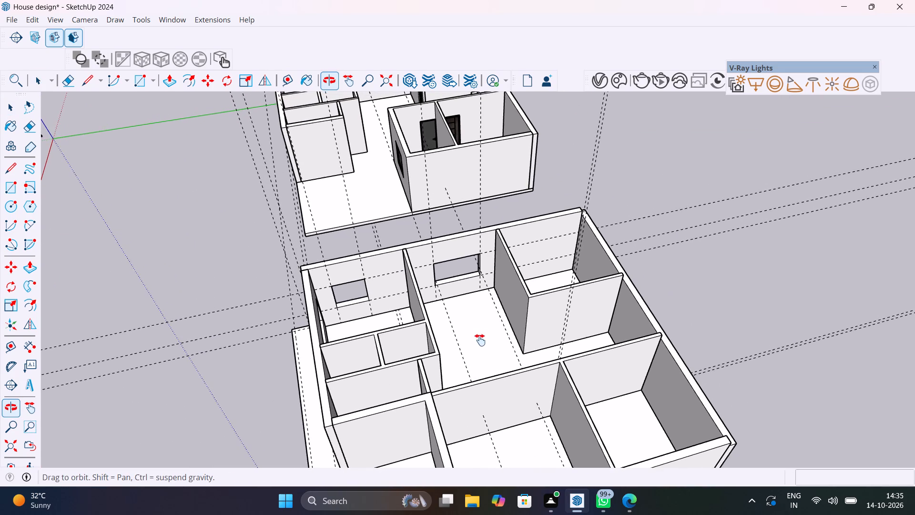
middle_click_drag(480, 340, 360, 432)
scroll(418, 321, "up", 6)
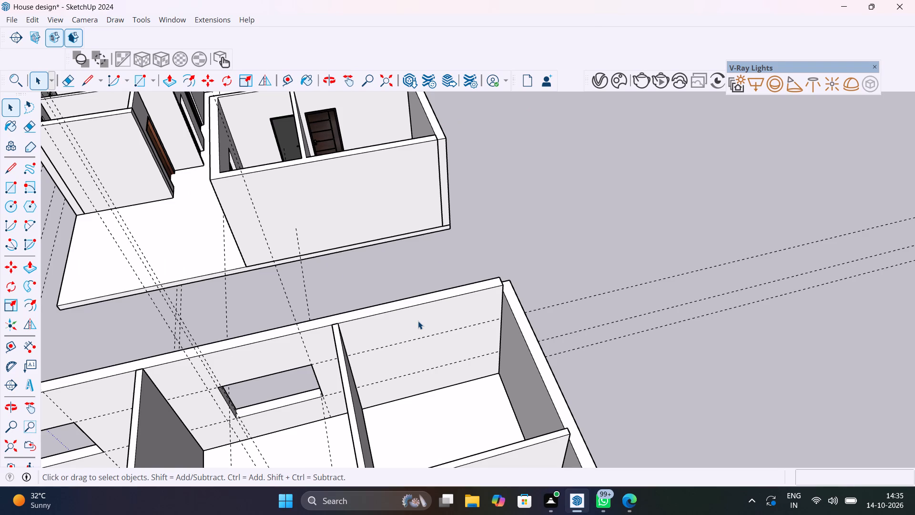
scroll(381, 332, "down", 8)
scroll(335, 168, "up", 13)
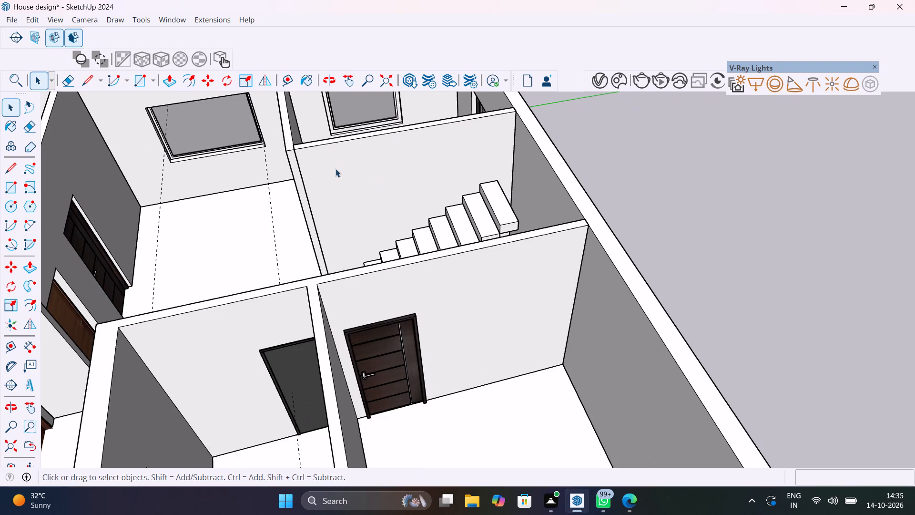
middle_click_drag(335, 168, 348, 332, "shift")
scroll(326, 234, "up", 10)
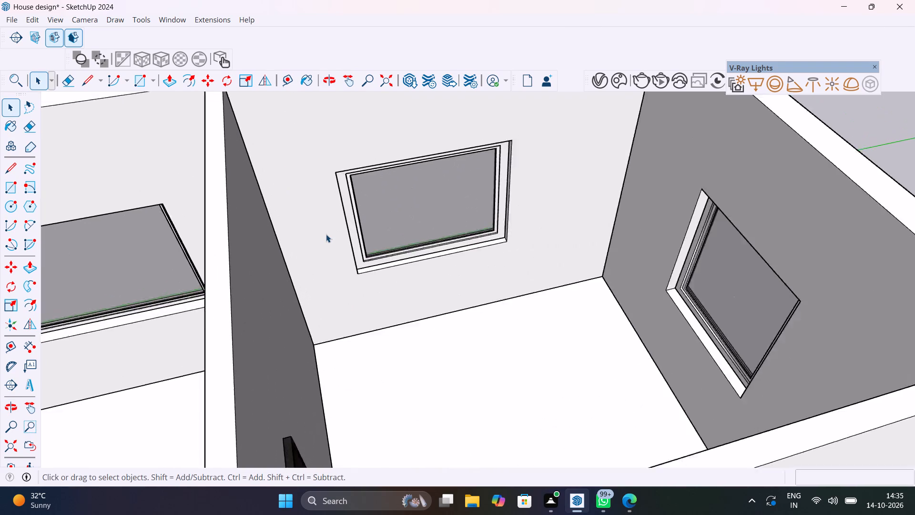
scroll(326, 234, "up", 1)
key("t")
left_click(261, 245)
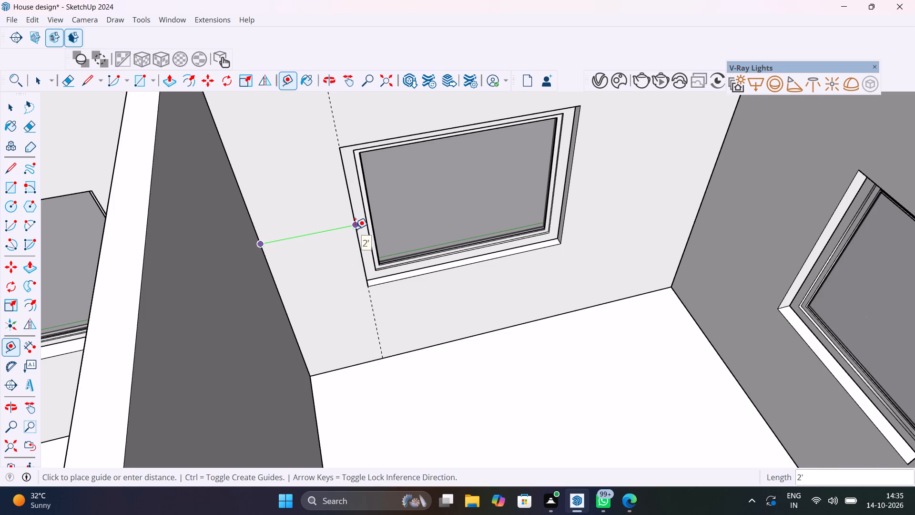
middle_click_drag(355, 229, 302, 191)
scroll(302, 191, "up", 1)
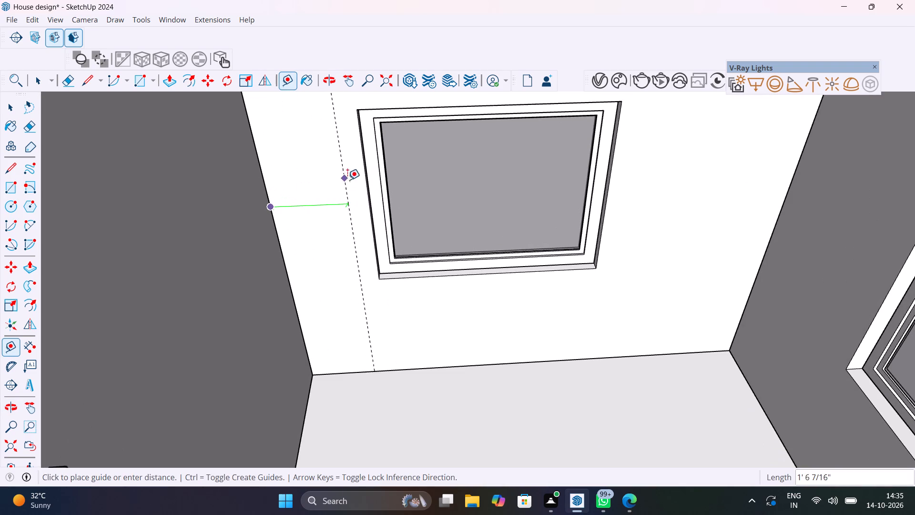
left_click(368, 196)
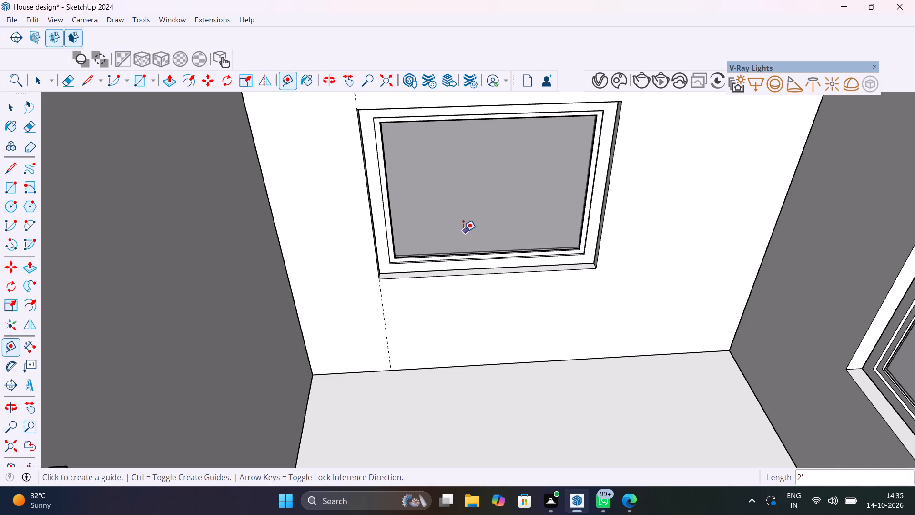
Measure the width of the ground-floor window beside the stairs, from the new guide to its far edge.
key("Escape")
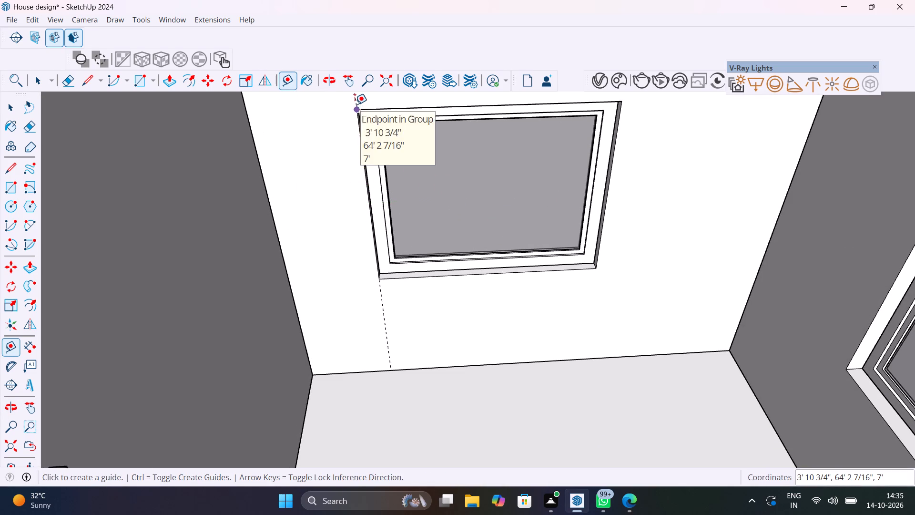
left_click(355, 104)
middle_click_drag(599, 166, 616, 294, "shift")
key("grave")
key("Escape")
left_click(372, 206)
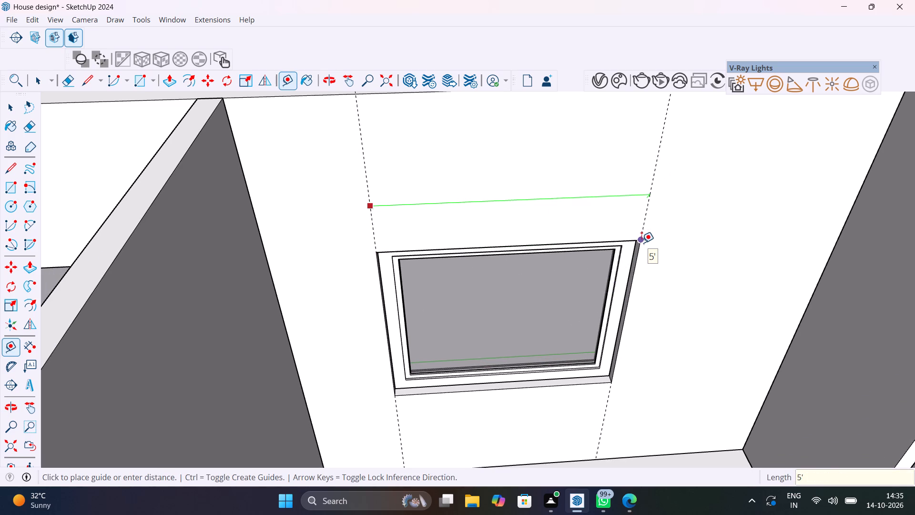
key("Escape")
Place a vertical guide 2' from the partition on the upper floor's outer wall, in the corner room beyond the middle room.
scroll(608, 335, "down", 12)
middle_click_drag(619, 354, 622, 228, "shift")
scroll(622, 230, "down", 8)
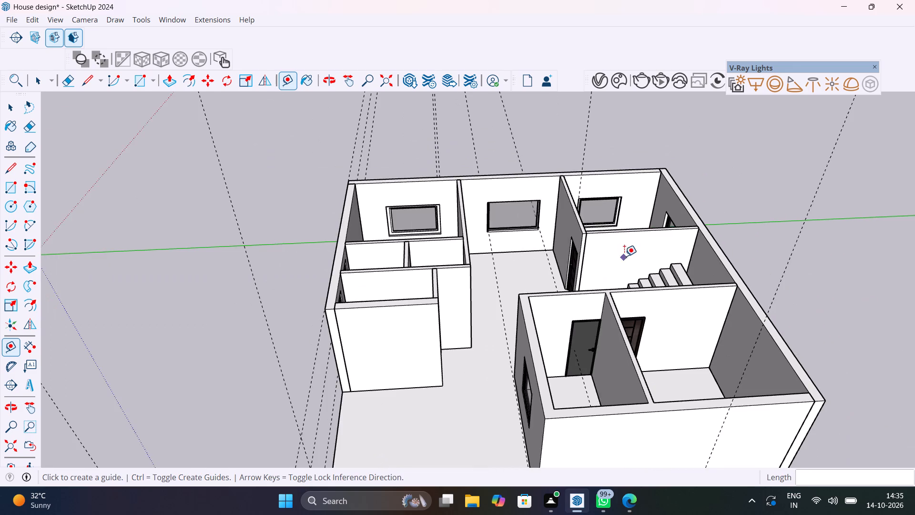
middle_click_drag(630, 253, 471, 173, "shift")
scroll(471, 174, "down", 10)
scroll(478, 294, "up", 3)
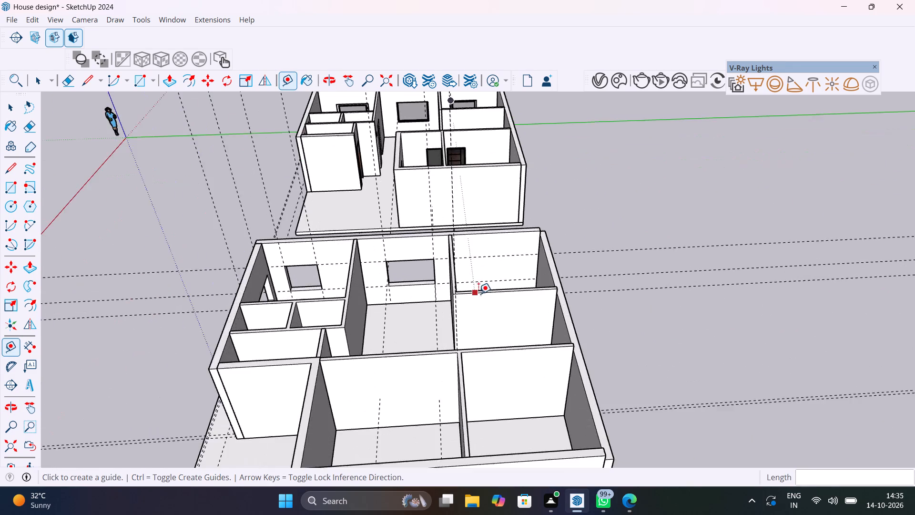
scroll(478, 294, "up", 8)
scroll(456, 251, "up", 7)
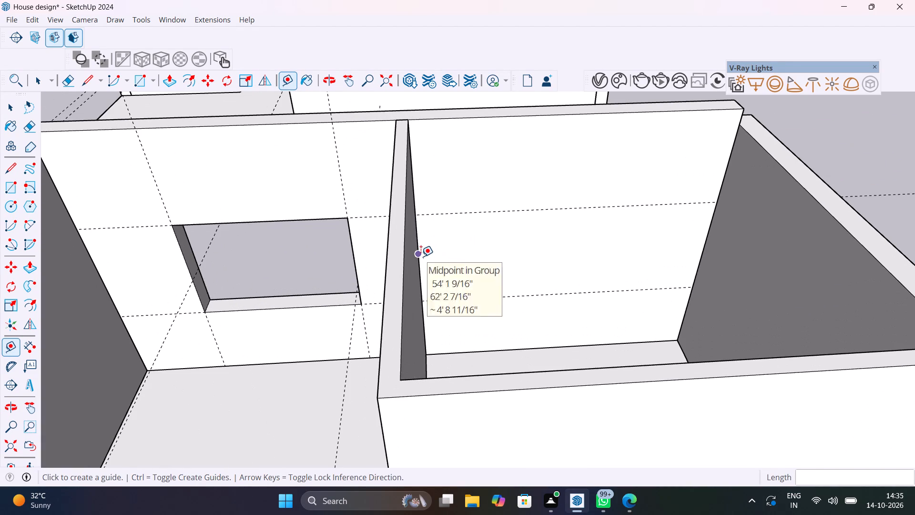
left_click(421, 257)
type("2'")
key("Return")
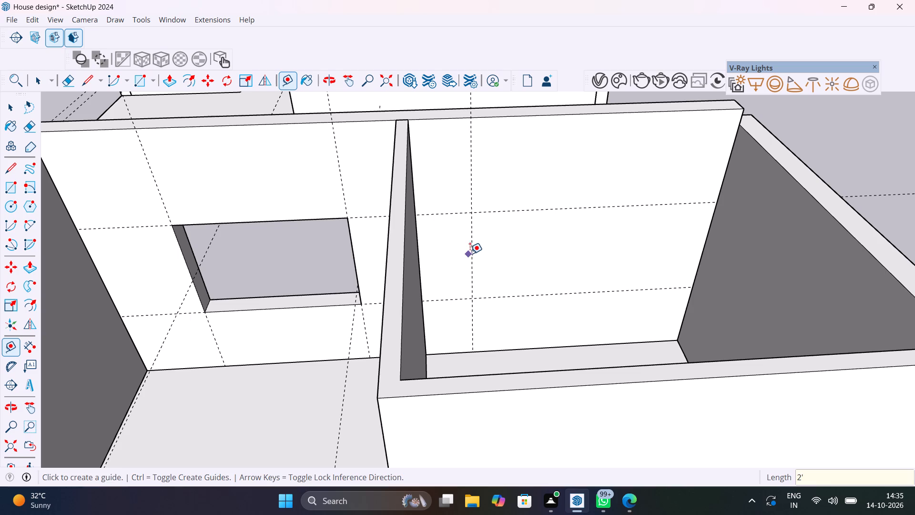
Place a second vertical guide 5' from the first one on the same upper-floor wall.
left_click(470, 252)
key("Escape")
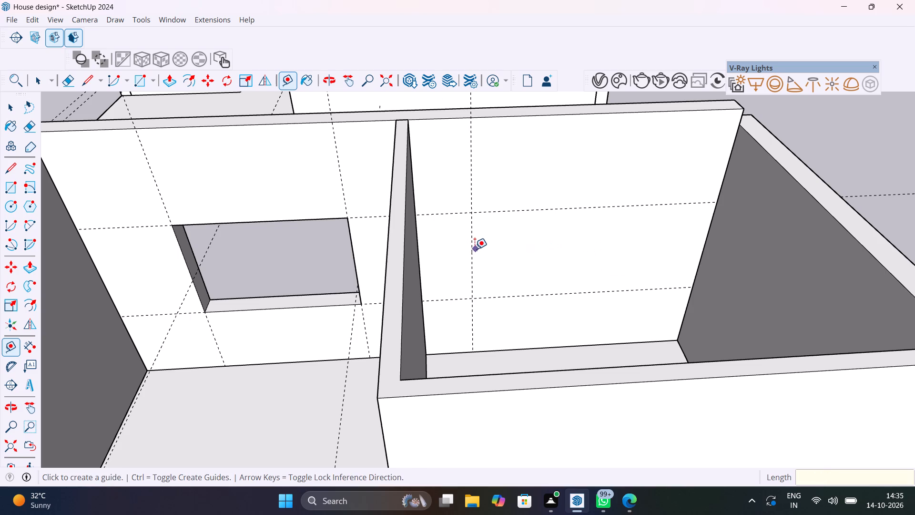
left_click(475, 249)
key("Escape")
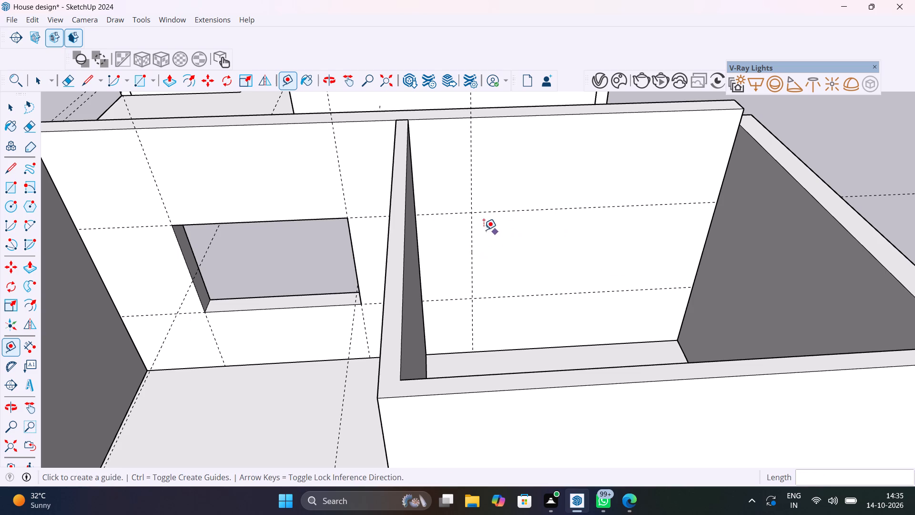
left_click(474, 225)
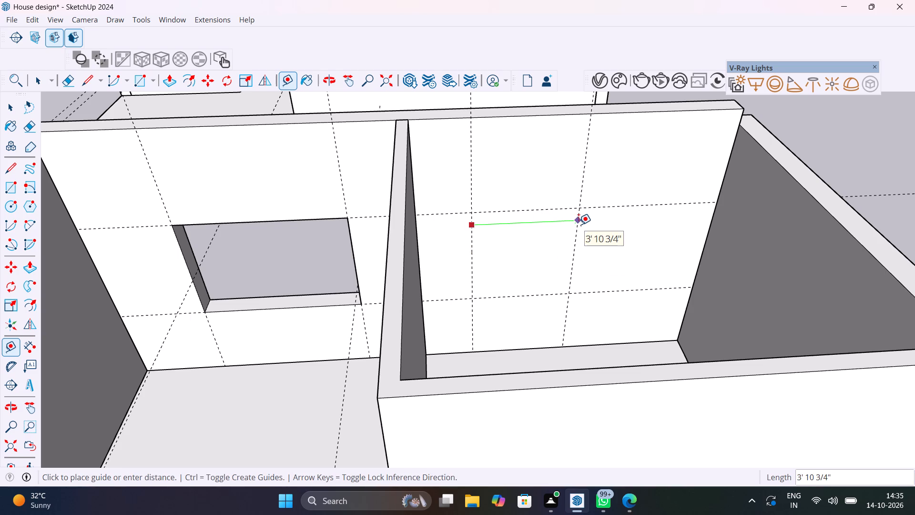
type("5'")
key("Return")
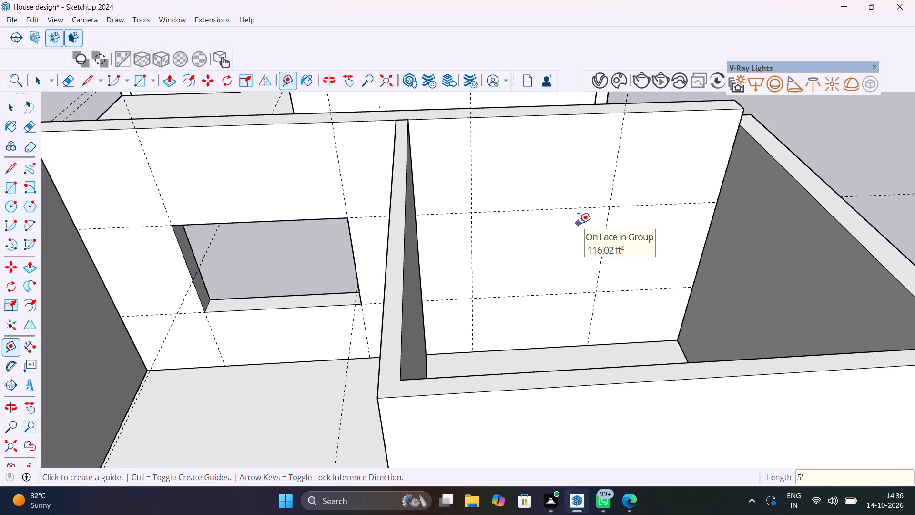
Cut a 5' by 4' window opening between the guides, pushed 9" through the wall group, and leave the group.
key("space")
double_click(579, 223)
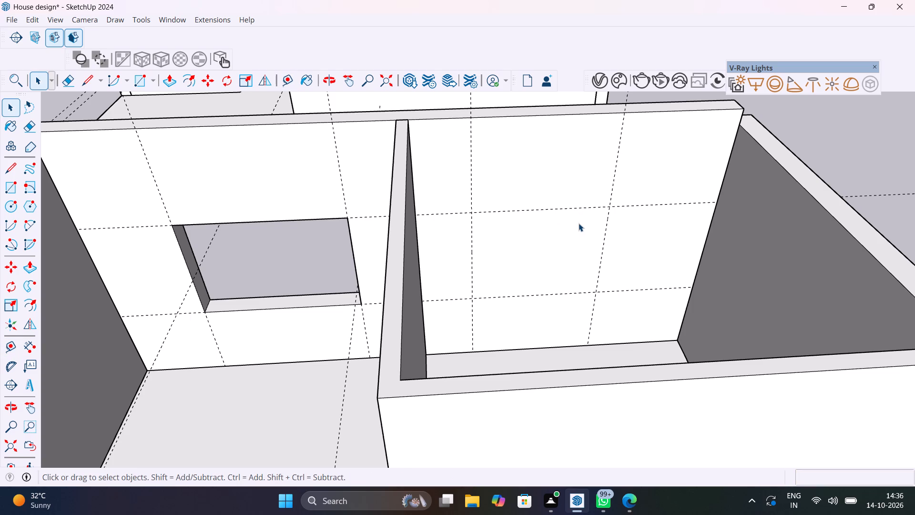
key("r")
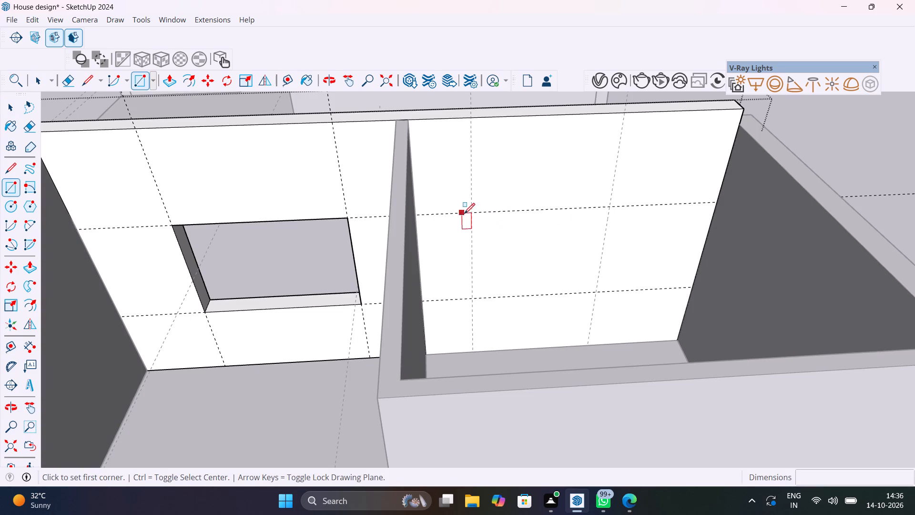
left_click(473, 214)
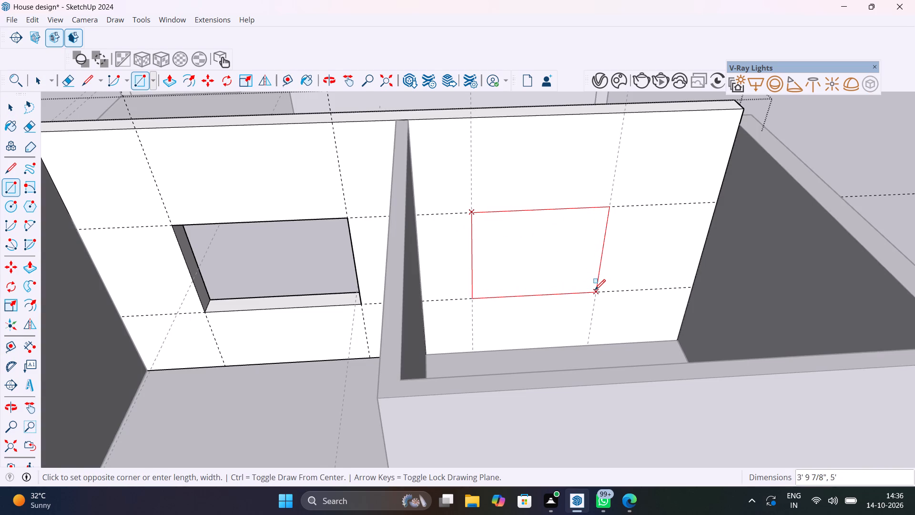
left_click(595, 290)
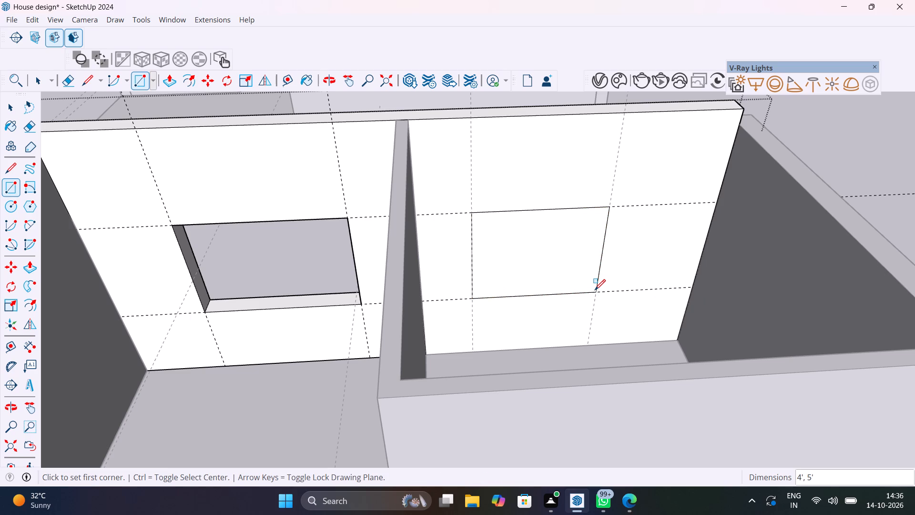
key("p")
left_click(577, 266)
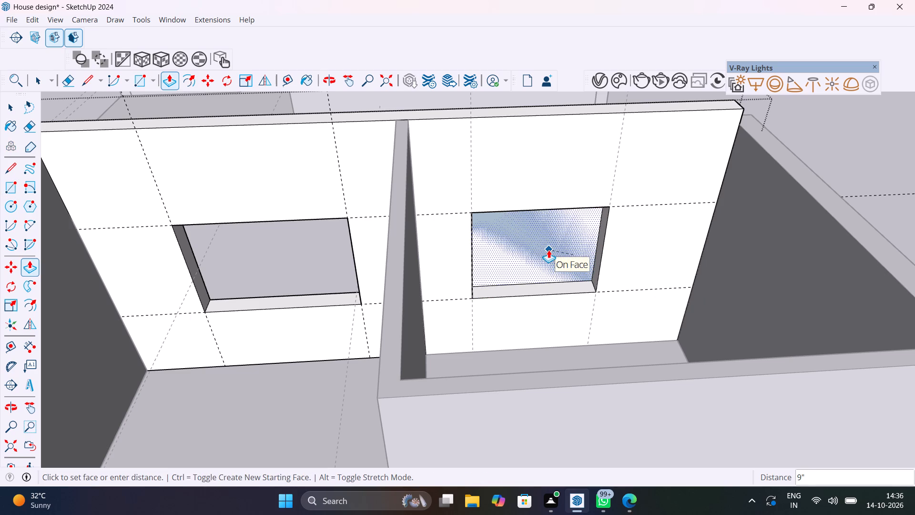
left_click(549, 250)
key("space")
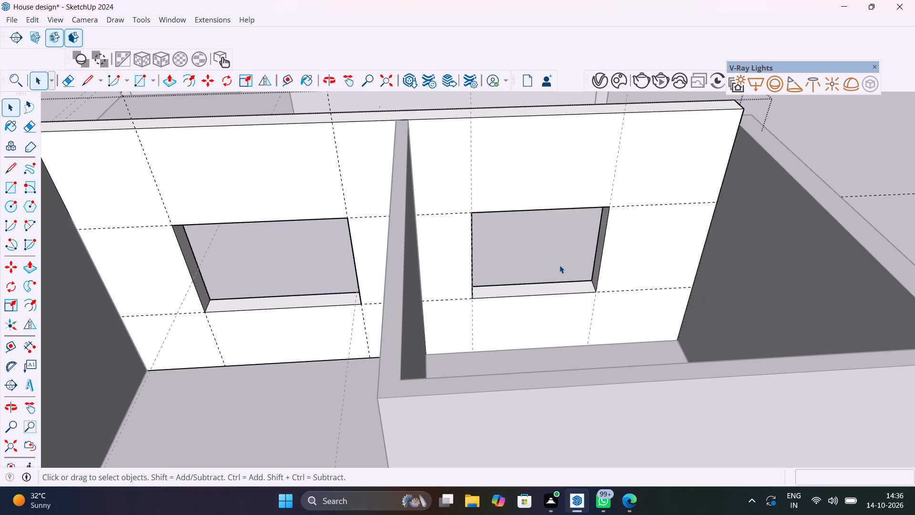
scroll(559, 265, "down", 7)
left_click(699, 195)
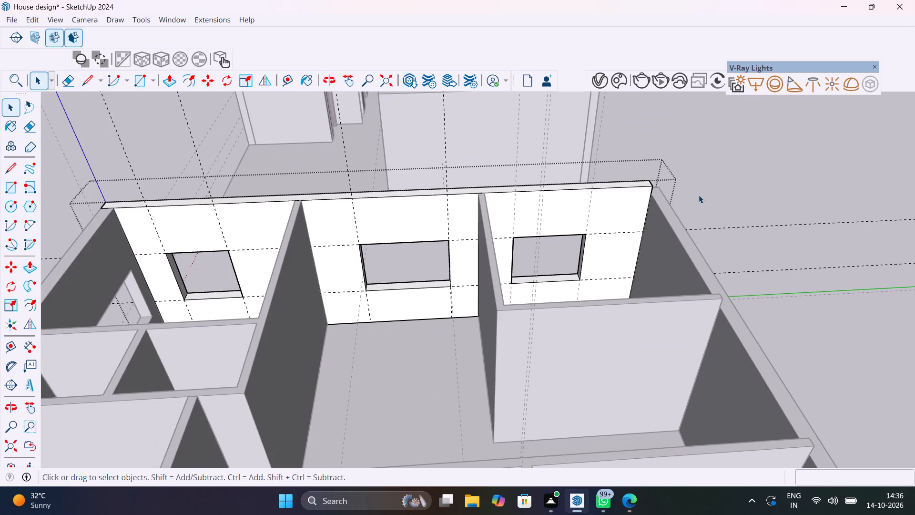
Compare the upper floor's window openings with the ground-floor house from several sides.
scroll(701, 197, "down", 7)
middle_click_drag(683, 255, 594, 247, "shift")
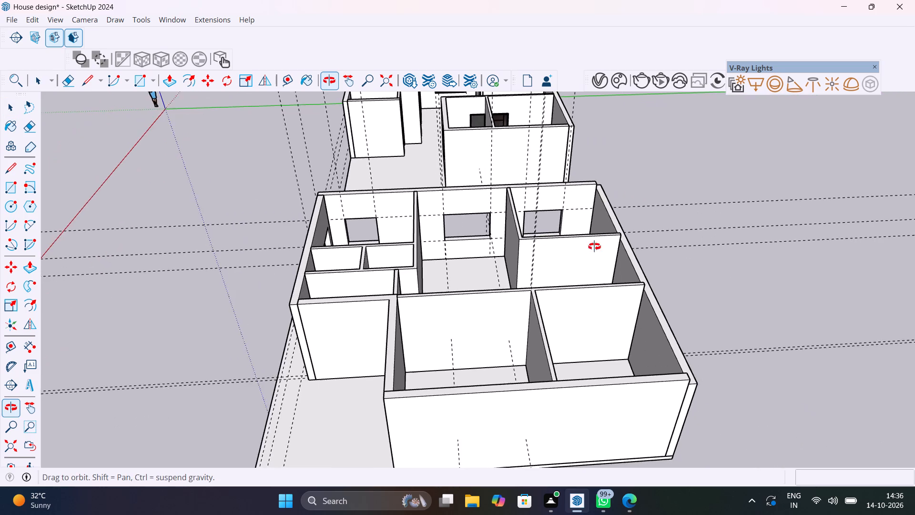
middle_click_drag(594, 247, 694, 245, "shift")
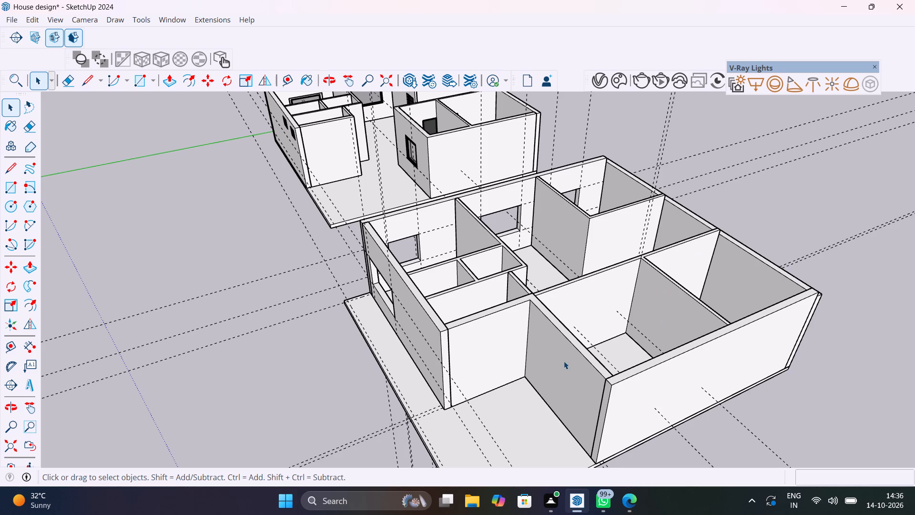
scroll(564, 352, "down", 6)
middle_click_drag(563, 354, 635, 361)
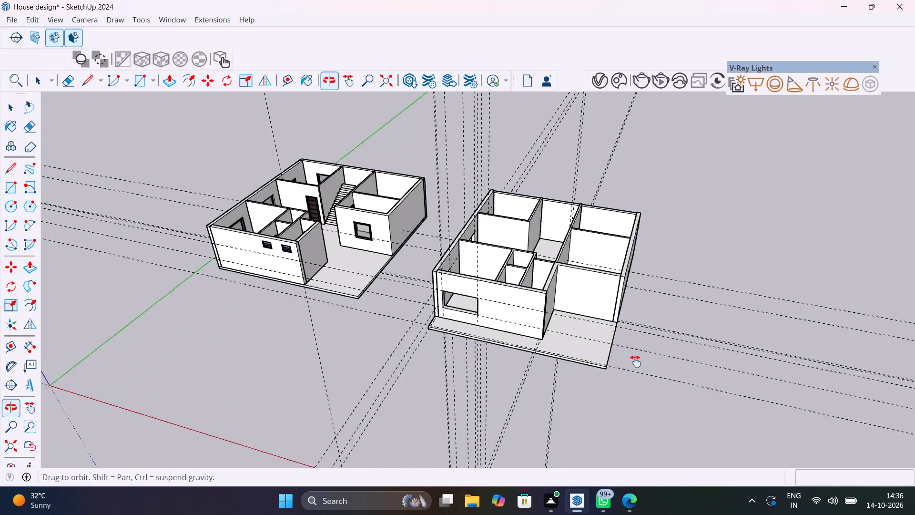
middle_click_drag(635, 361, 732, 378)
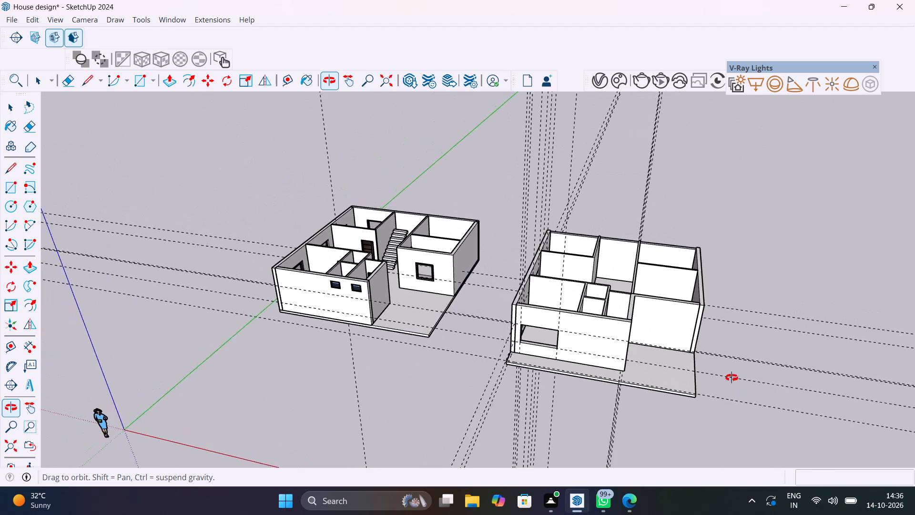
middle_click_drag(732, 378, 527, 351)
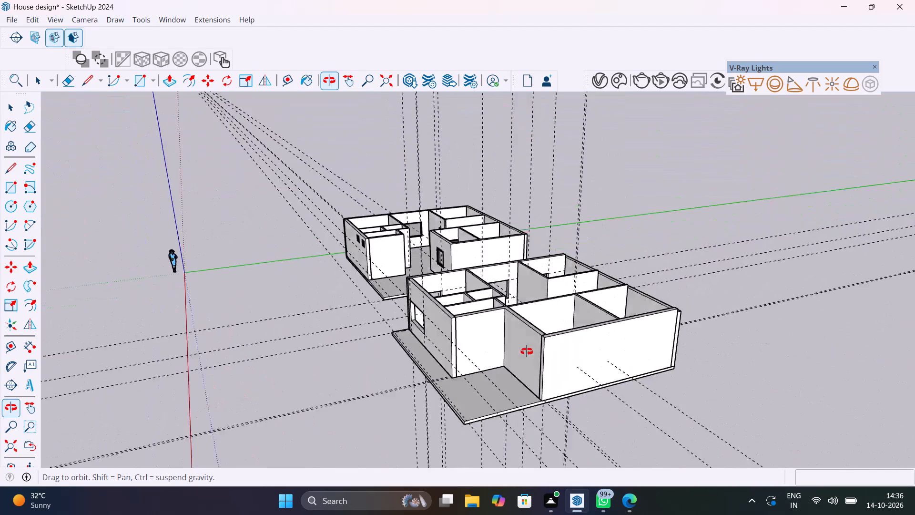
middle_click_drag(527, 351, 642, 406)
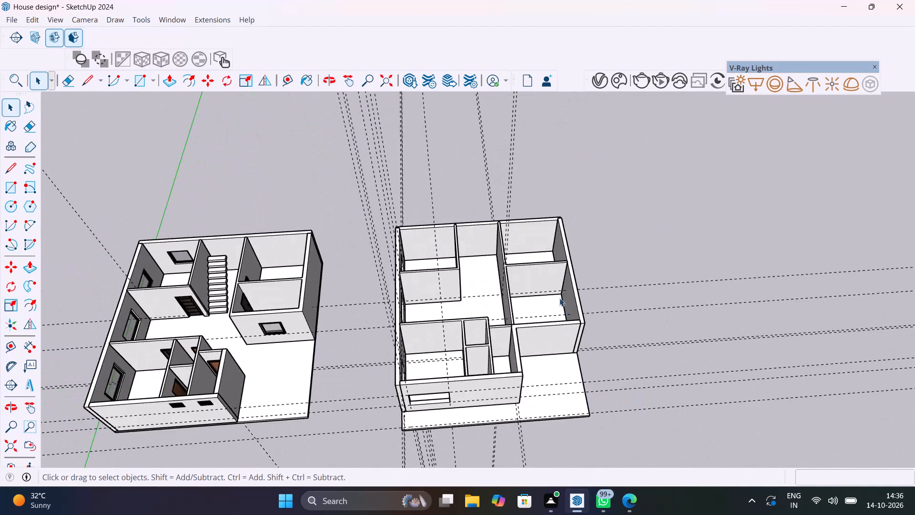
scroll(559, 296, "up", 5)
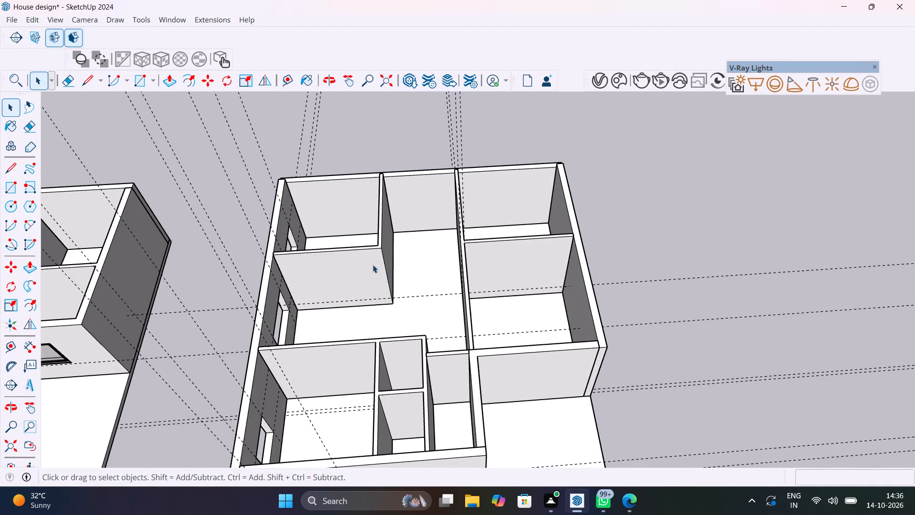
middle_click_drag(418, 273, 677, 387, "shift")
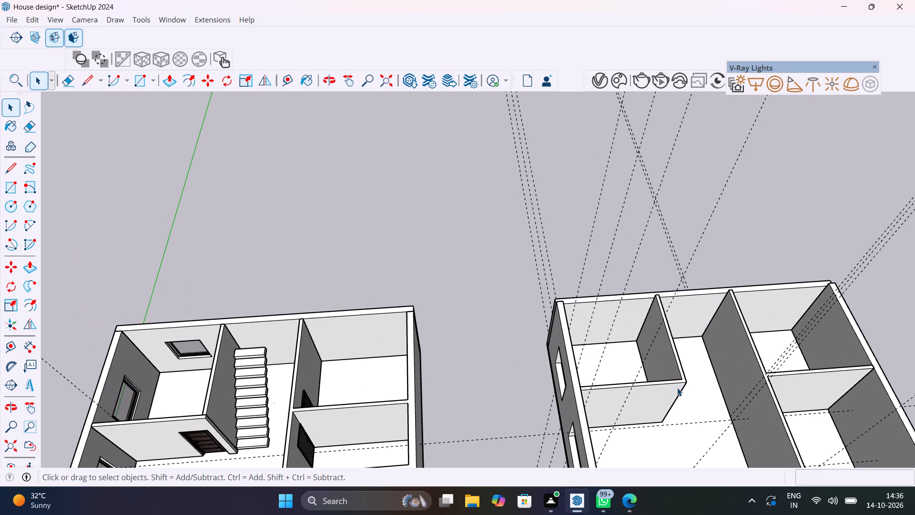
Examine both floors from above to find ground-floor windows that still have no matching opening in the upper floor.
scroll(593, 359, "down", 7)
middle_click_drag(607, 362, 465, 288)
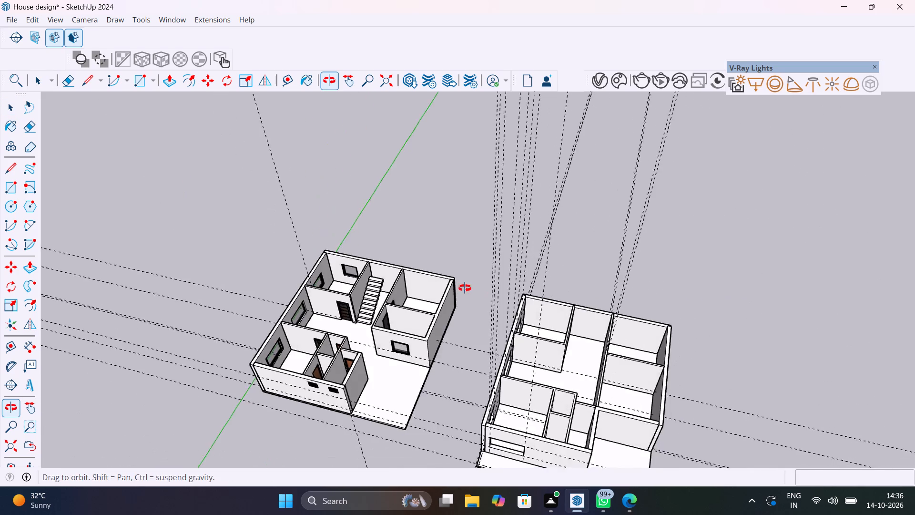
middle_click_drag(465, 288, 430, 288)
middle_click_drag(459, 339, 439, 330)
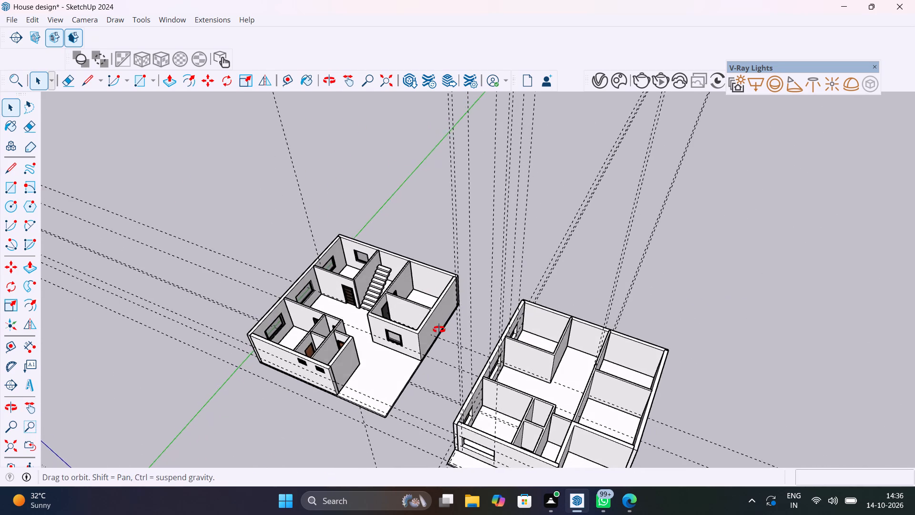
middle_click_drag(439, 330, 251, 289)
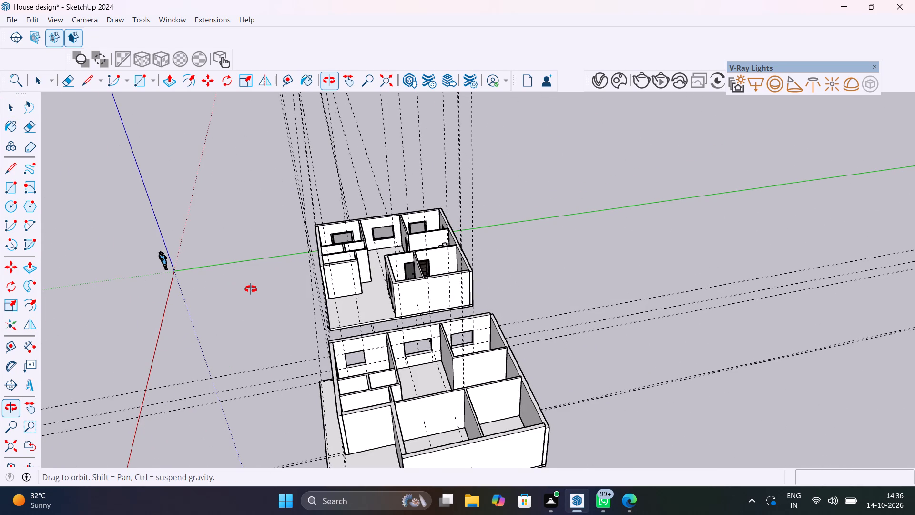
middle_click_drag(251, 289, 554, 317)
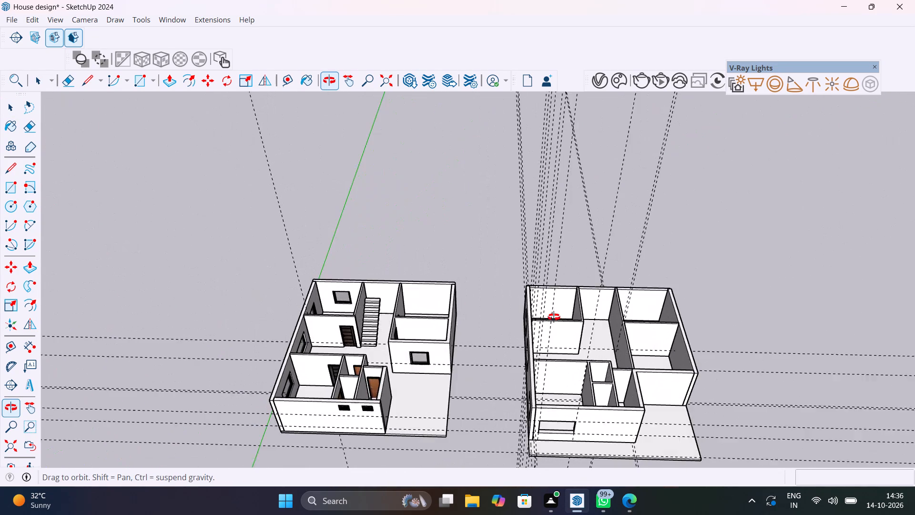
middle_click_drag(554, 317, 538, 335)
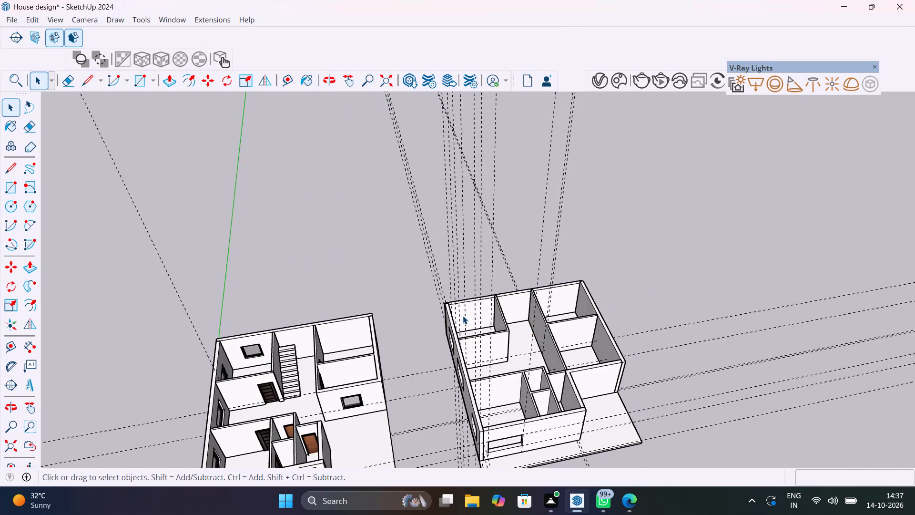
scroll(463, 316, "up", 5)
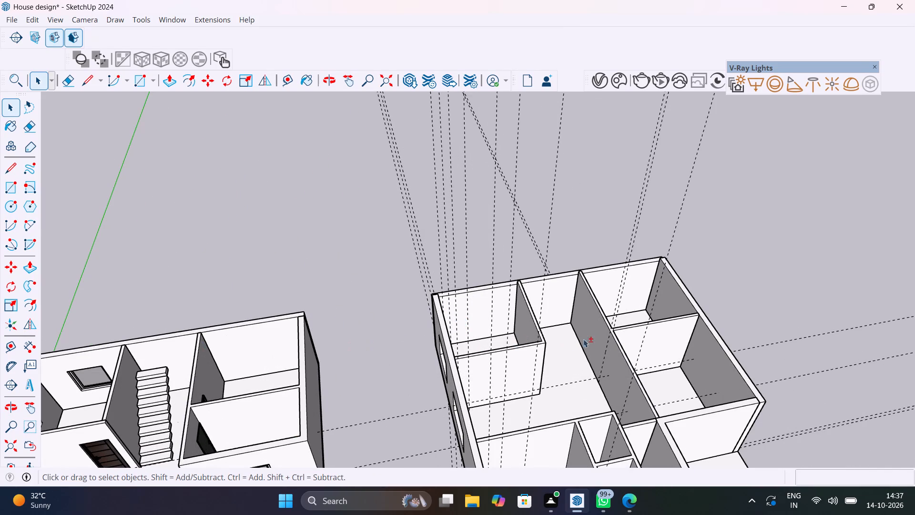
Measure the ground-floor back-wall window's offset from the partition beside the staircase, leaving a guide, and check its width.
middle_click_drag(488, 345, 794, 346, "shift")
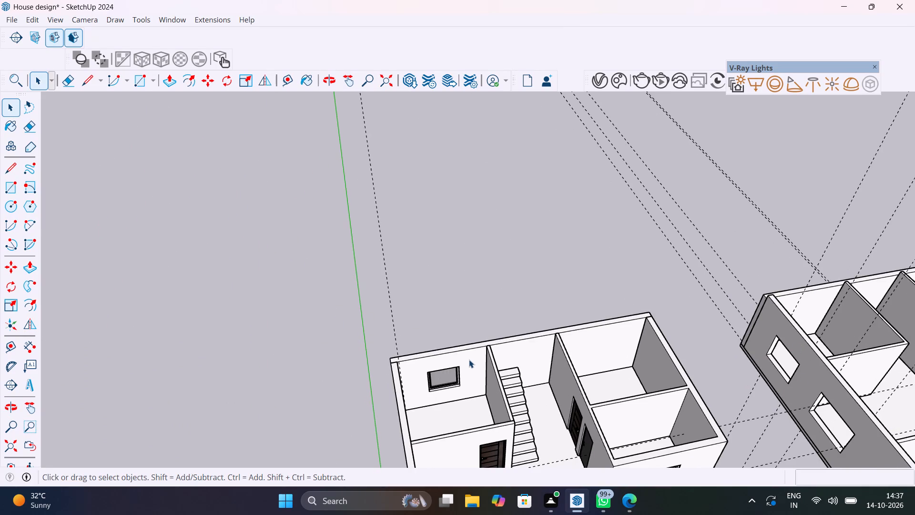
scroll(469, 360, "up", 10)
key("t")
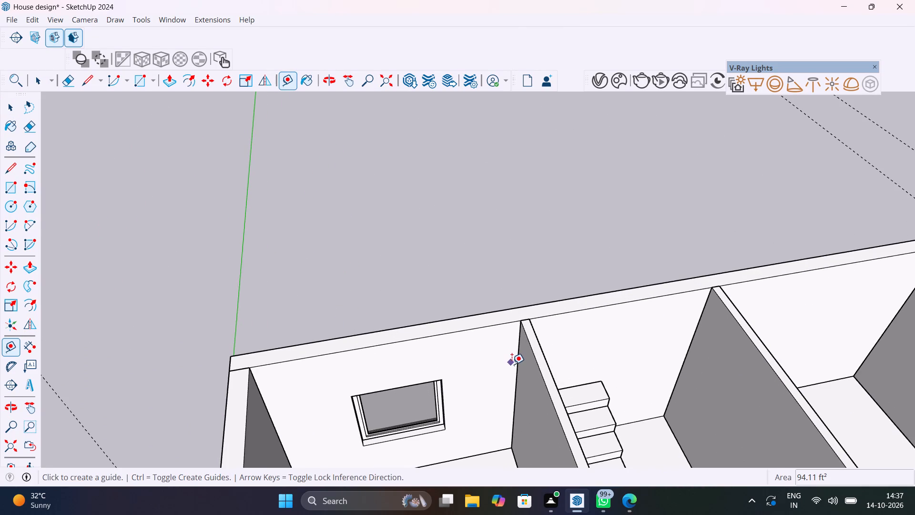
left_click(515, 370)
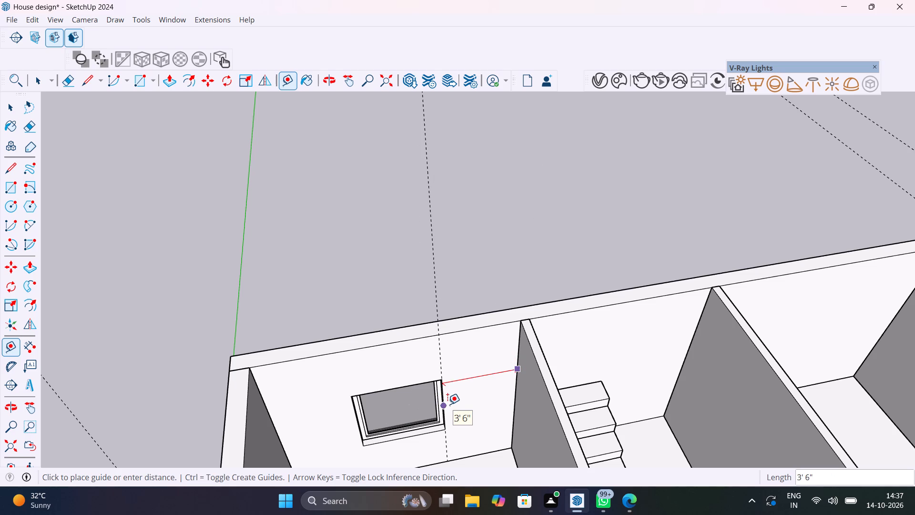
left_click(447, 404)
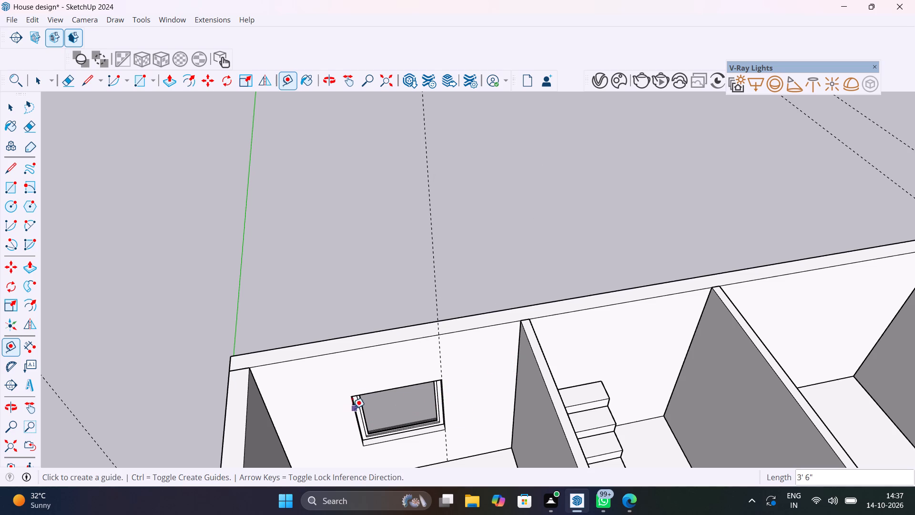
left_click(443, 362)
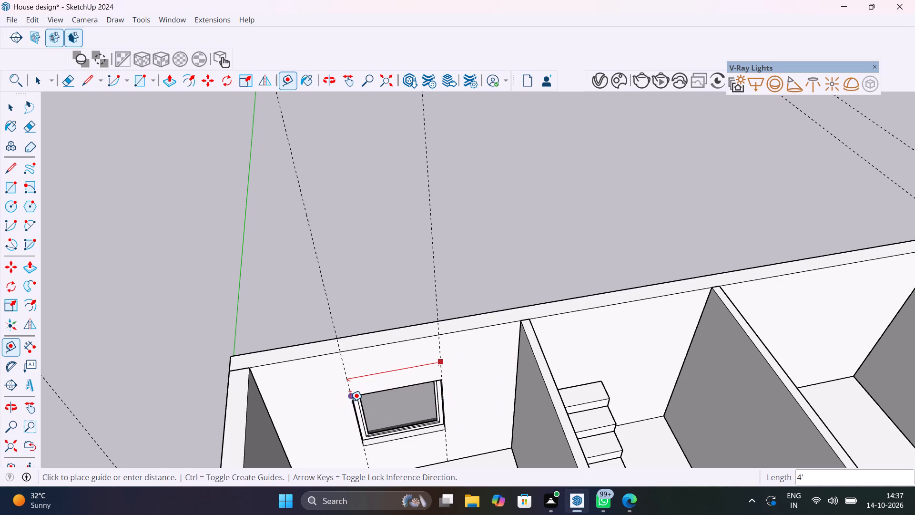
scroll(350, 402, "up", 11)
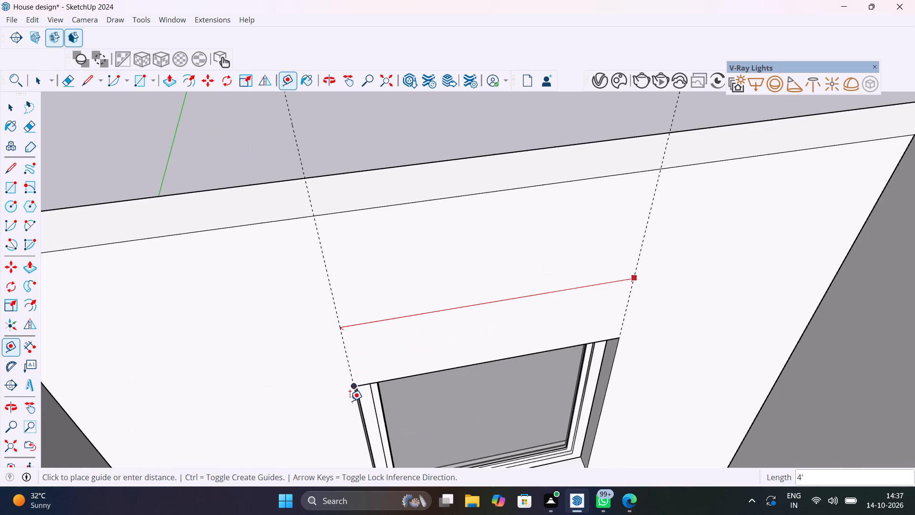
key("Escape")
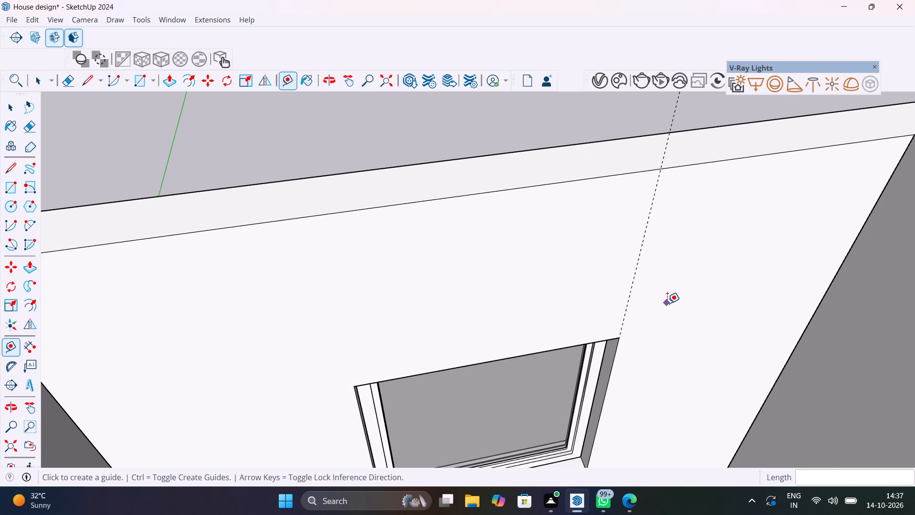
Place a vertical guide 3'6" from the partition on the upper floor's back wall, inside the matching corner room.
scroll(667, 303, "down", 15)
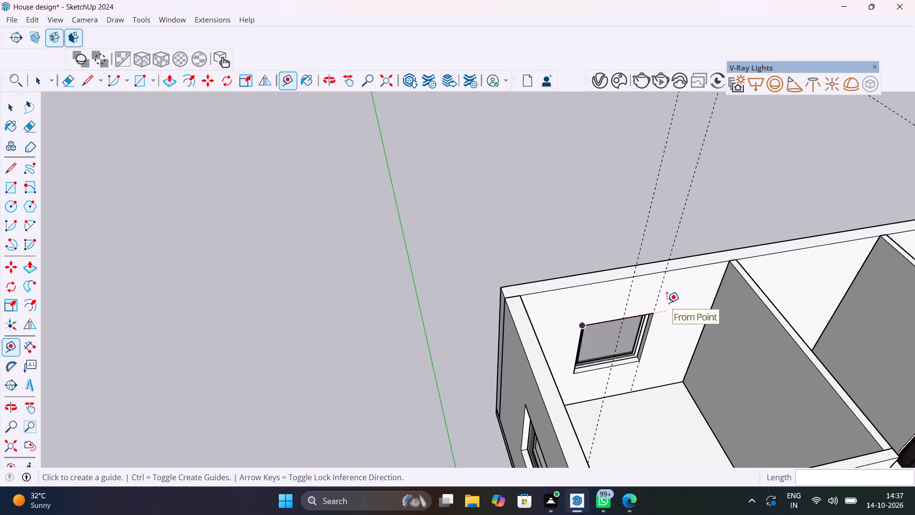
scroll(667, 303, "down", 11)
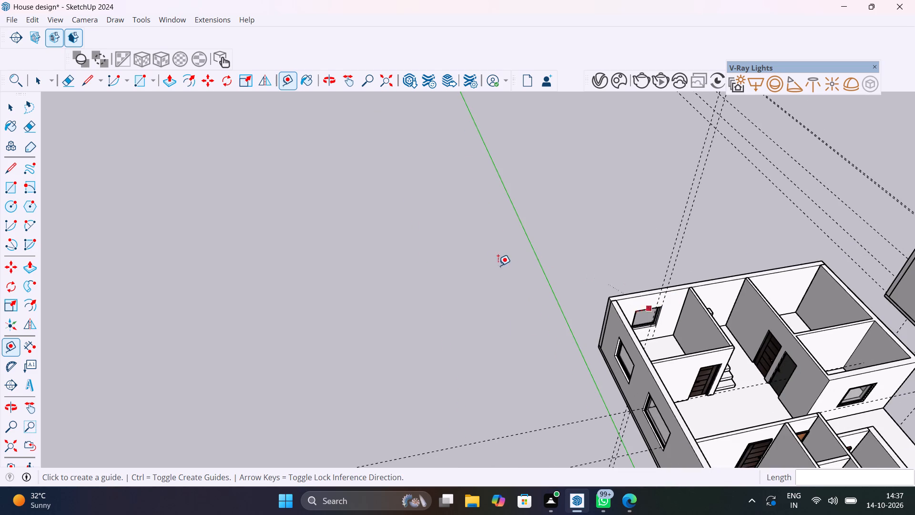
scroll(702, 286, "down", 1)
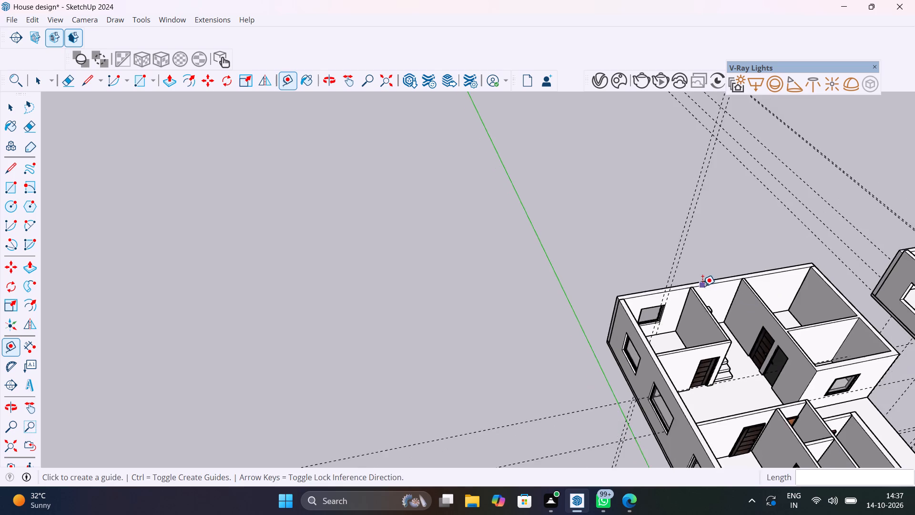
middle_click_drag(702, 286, 519, 287, "shift")
scroll(763, 298, "down", 7)
middle_click_drag(821, 286, 812, 284, "shift")
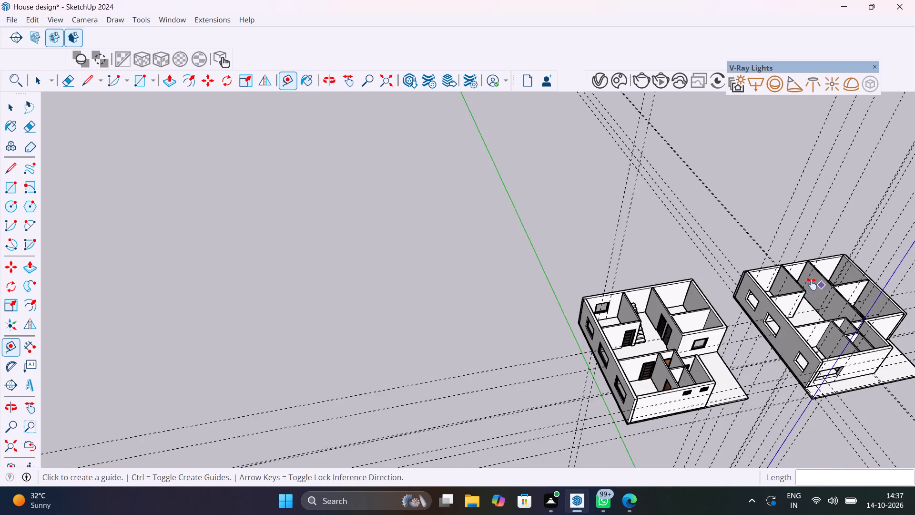
middle_click_drag(812, 284, 567, 263, "shift")
scroll(631, 256, "up", 7)
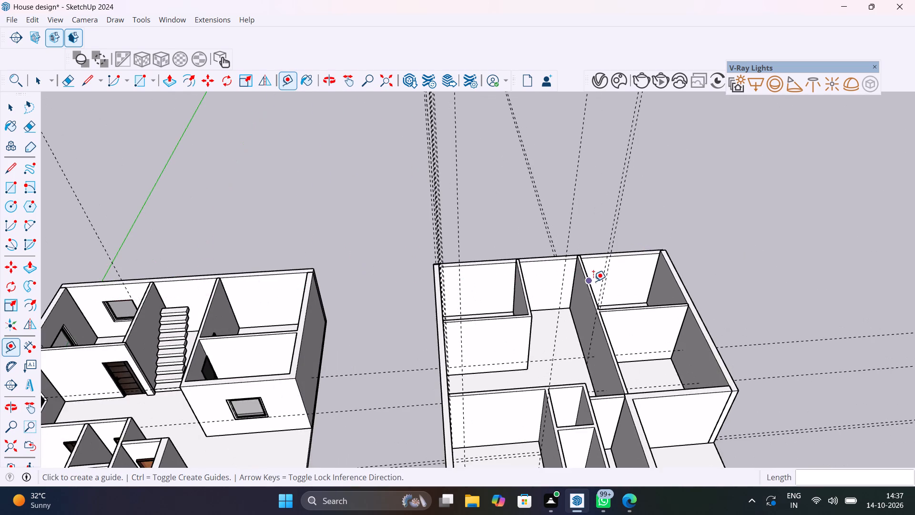
scroll(593, 281, "down", 7)
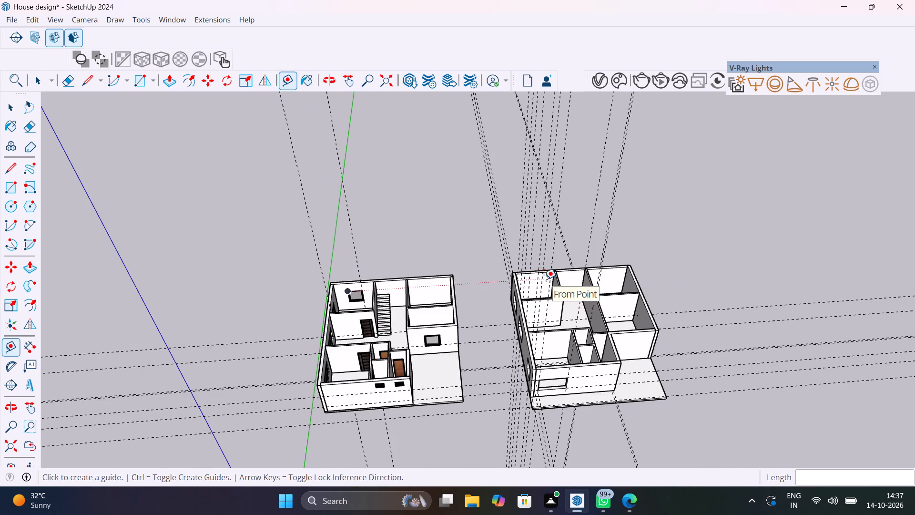
scroll(539, 274, "up", 5)
middle_click_drag(569, 288, 521, 246)
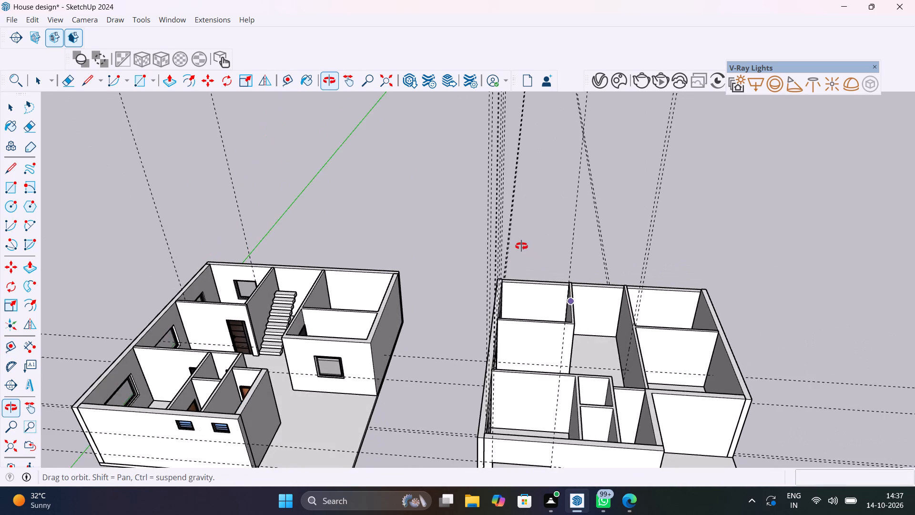
middle_click_drag(521, 246, 507, 241)
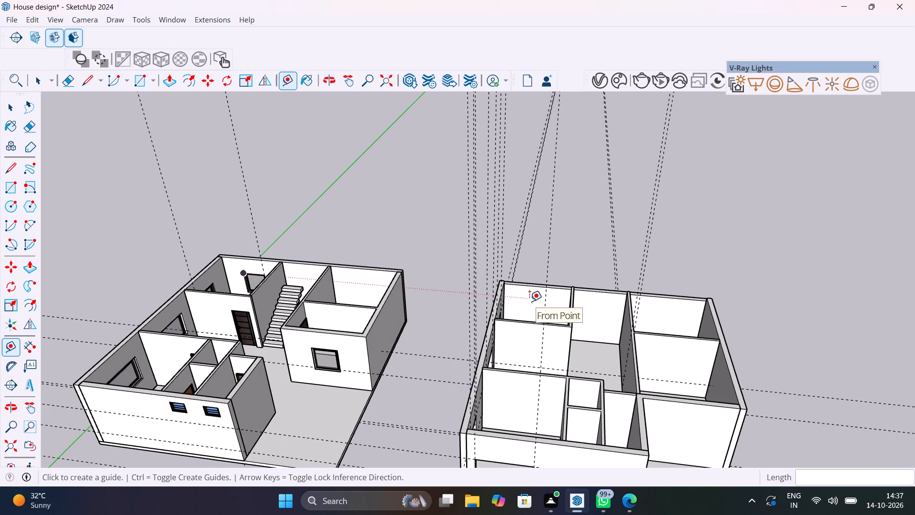
key("space")
scroll(529, 301, "up", 5)
middle_click_drag(552, 308, 580, 318)
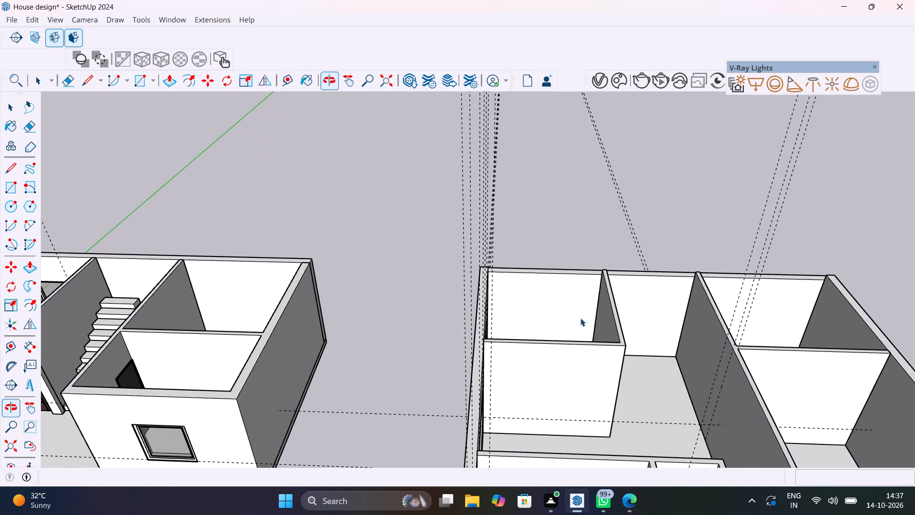
scroll(580, 319, "down", 6)
middle_click_drag(580, 319, 560, 375)
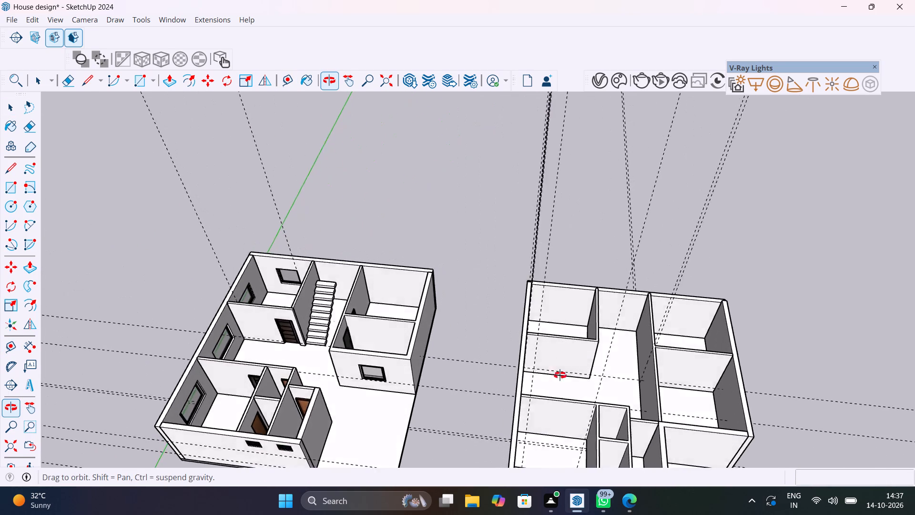
middle_click_drag(560, 375, 560, 352)
scroll(606, 304, "up", 10)
middle_click_drag(563, 311, 625, 344, "shift")
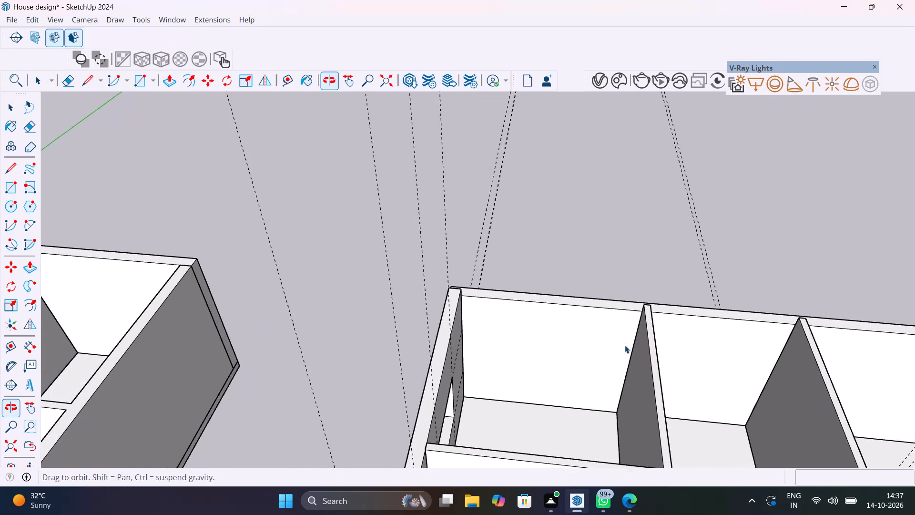
scroll(629, 351, "up", 3)
key("t")
left_click(631, 355)
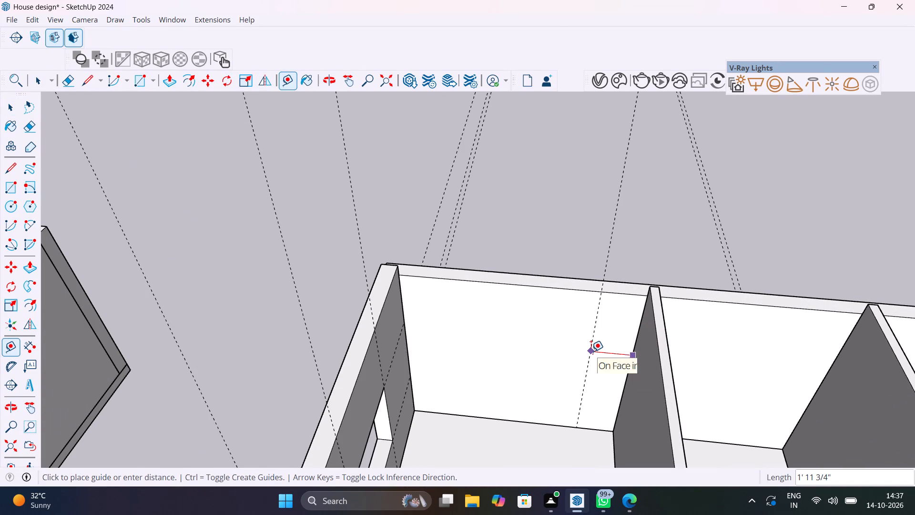
type("3'6\"")
key("Return")
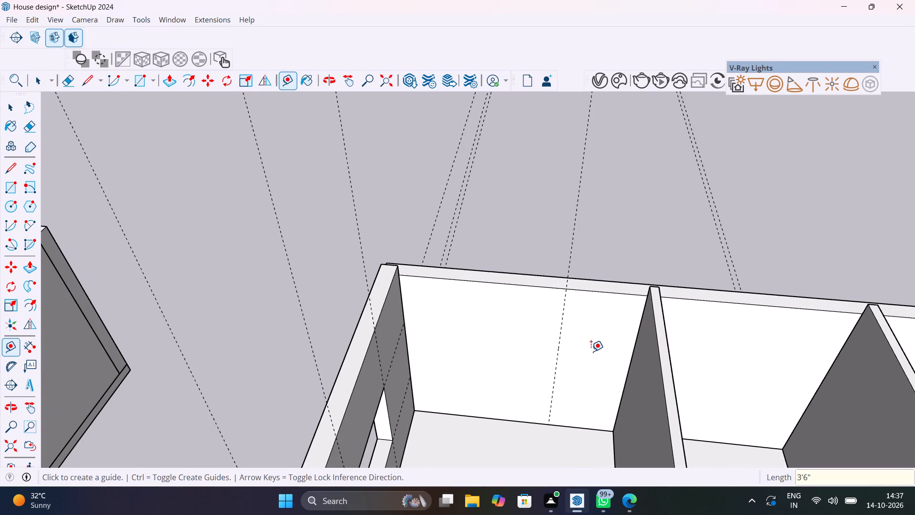
Check the width of the ground-floor back-wall window between its two upper corners with the Dimension tool.
scroll(591, 350, "down", 14)
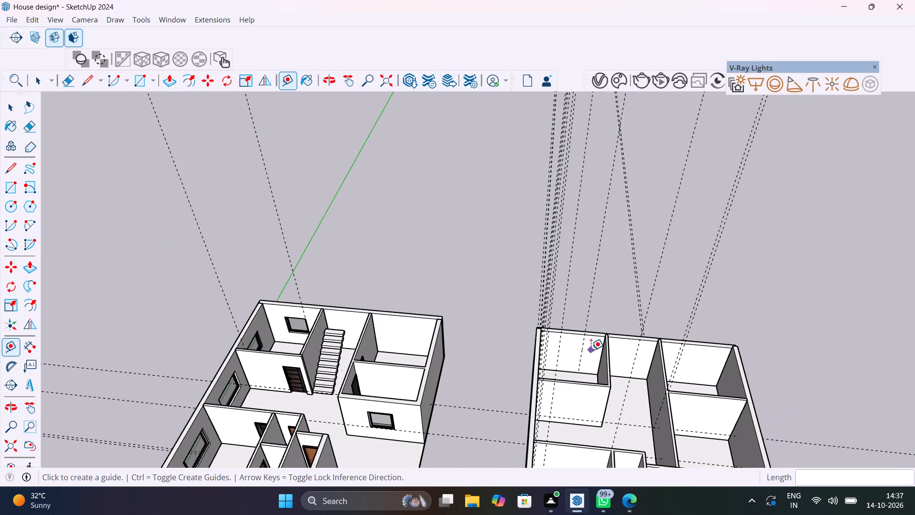
scroll(555, 336, "up", 6)
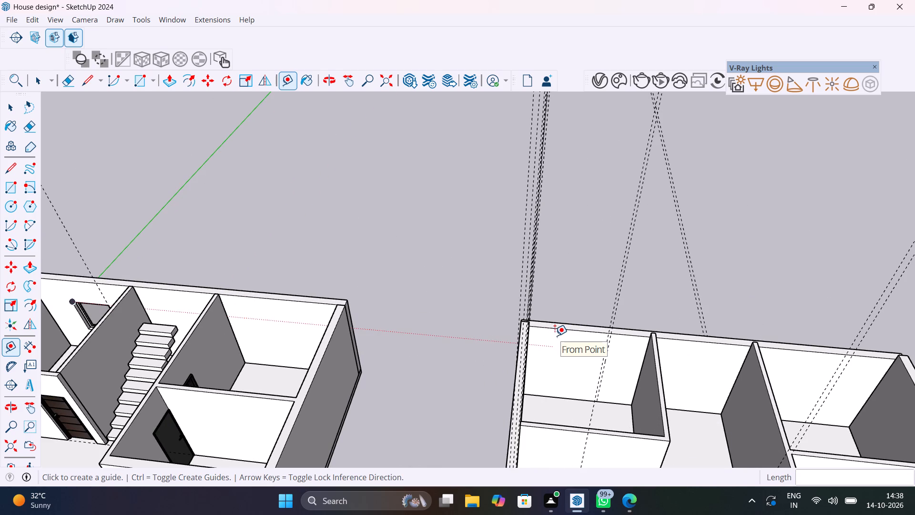
key("space")
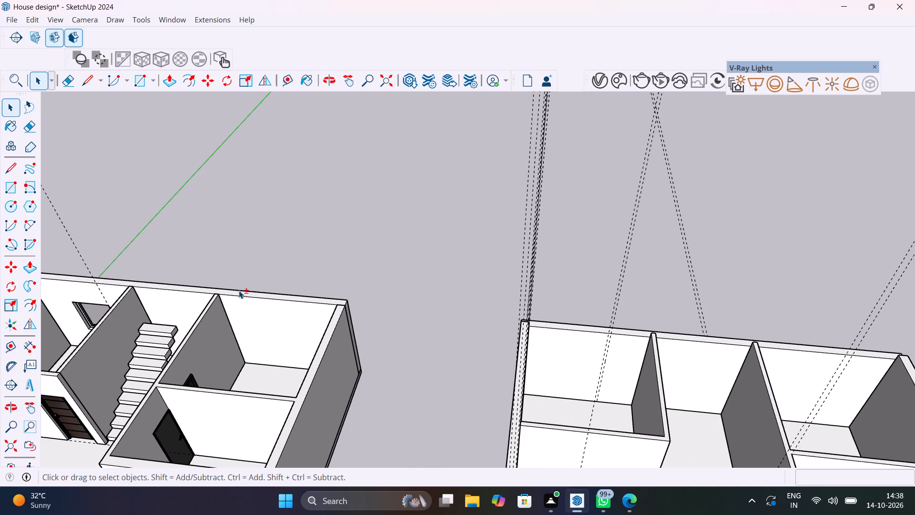
middle_click_drag(239, 290, 630, 319, "shift")
scroll(503, 330, "up", 10)
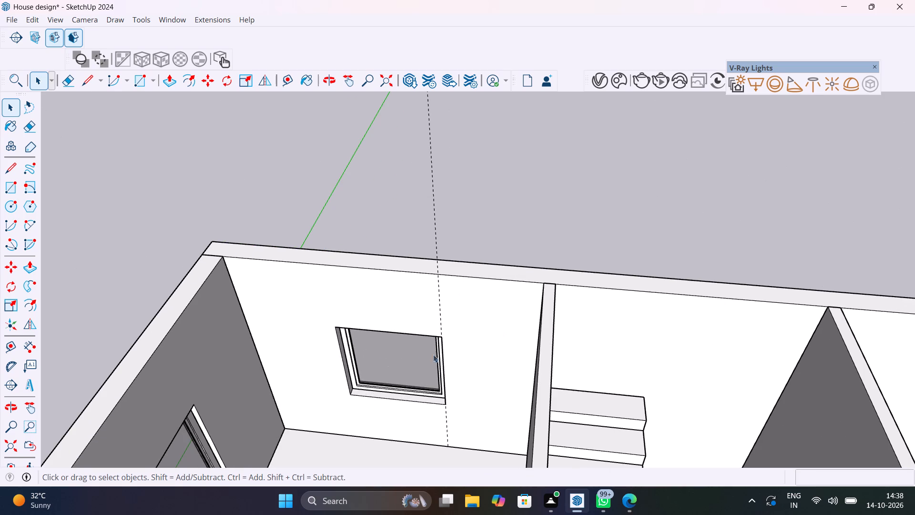
left_click(25, 351)
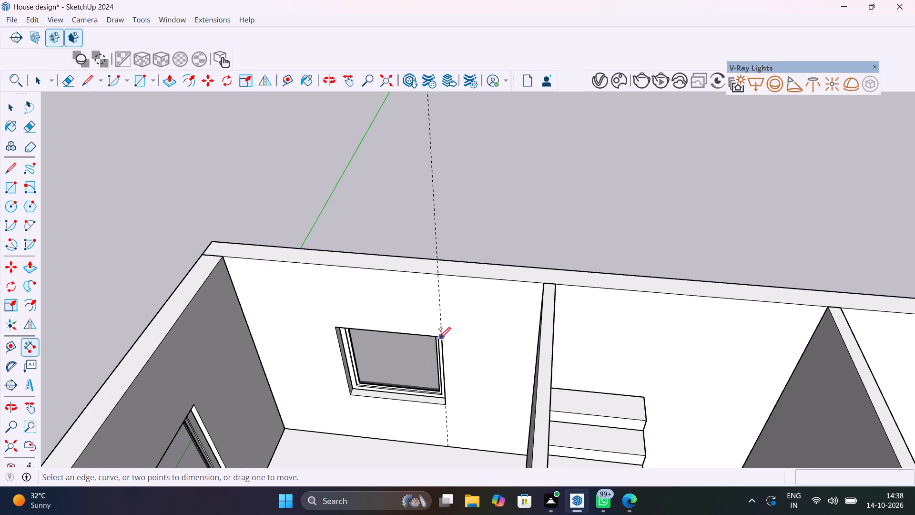
left_click(439, 338)
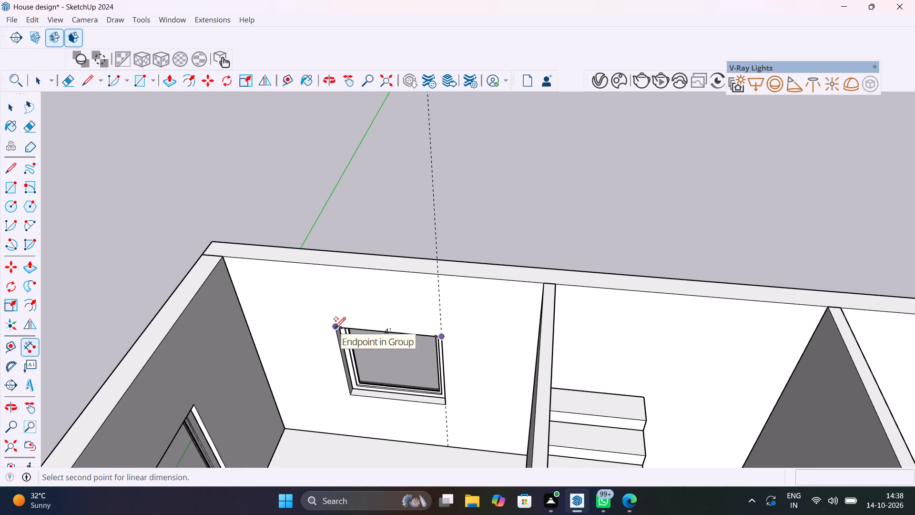
key("Escape")
Place a second vertical guide 4' from the existing guide on the upper floor's back wall, towards the outer corner.
scroll(351, 323, "down", 20)
scroll(351, 323, "down", 5)
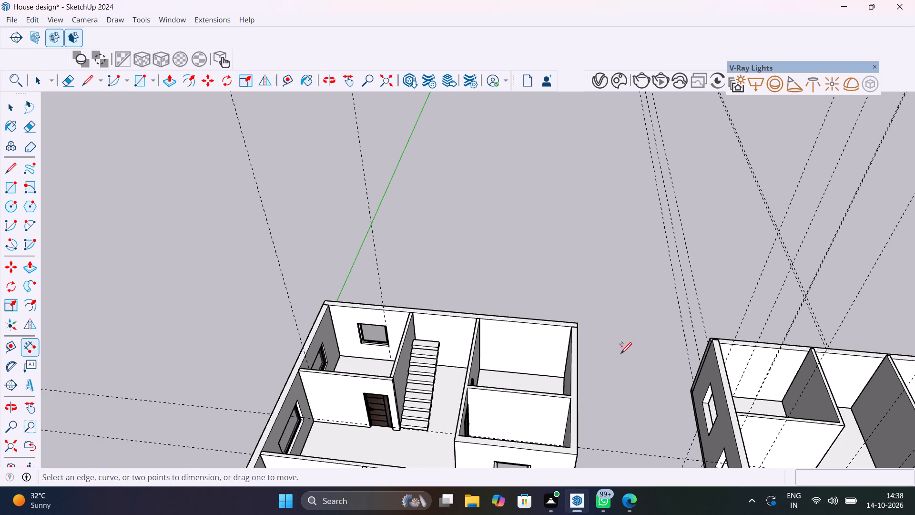
middle_click_drag(620, 352, 252, 266, "shift")
scroll(579, 323, "up", 3)
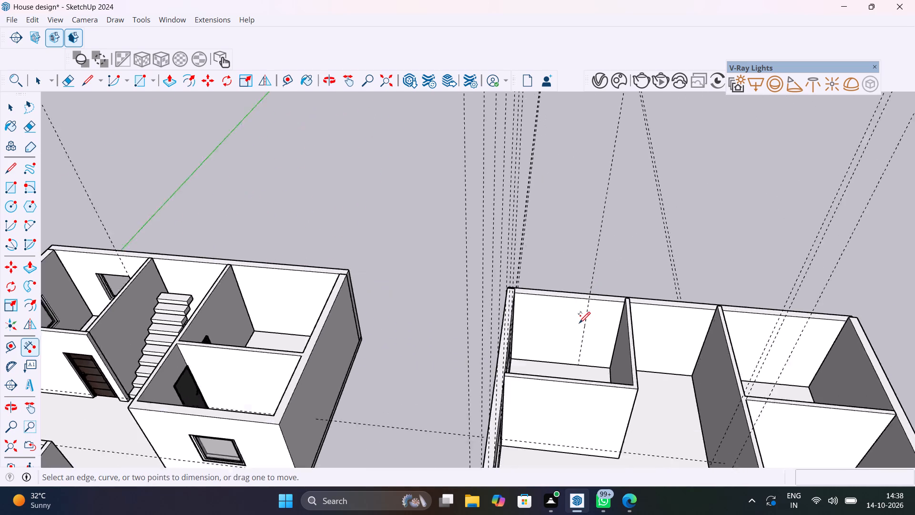
scroll(579, 322, "up", 3)
key("space")
type("t")
left_click(588, 327)
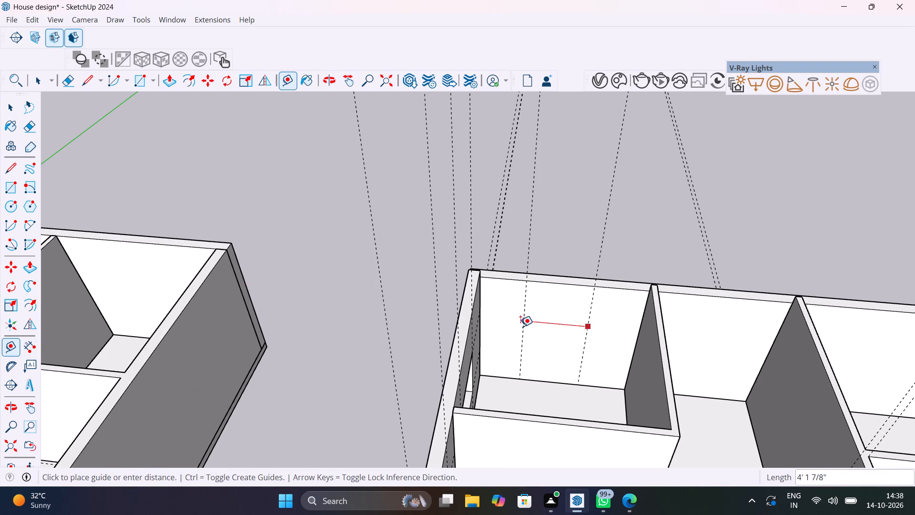
type("4'")
key("Return")
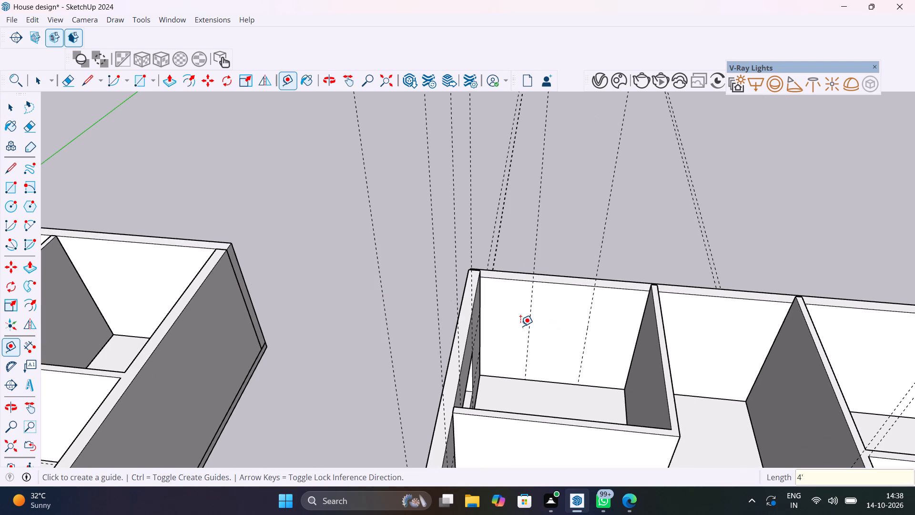
Place horizontal guides on the same back wall, one 3' above the floor edge and another 4' above the first.
left_click(554, 381)
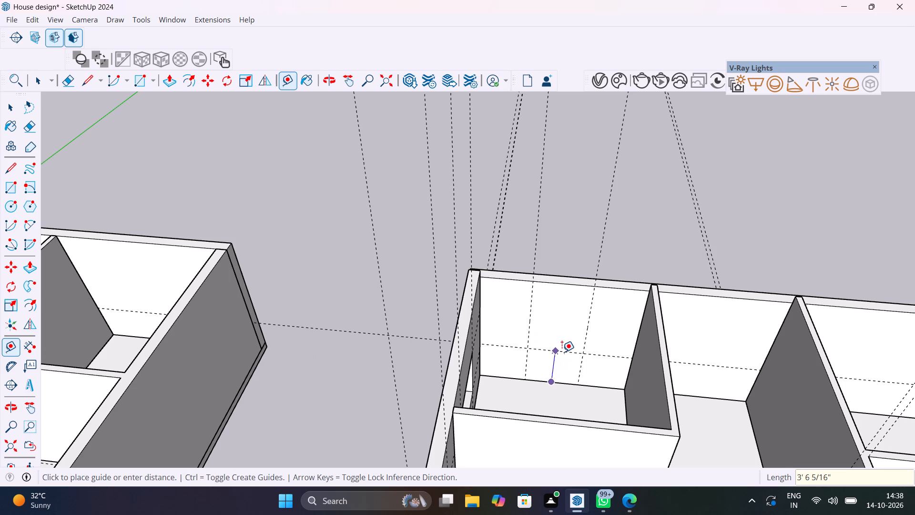
key("3")
key("apostrophe")
key("Return")
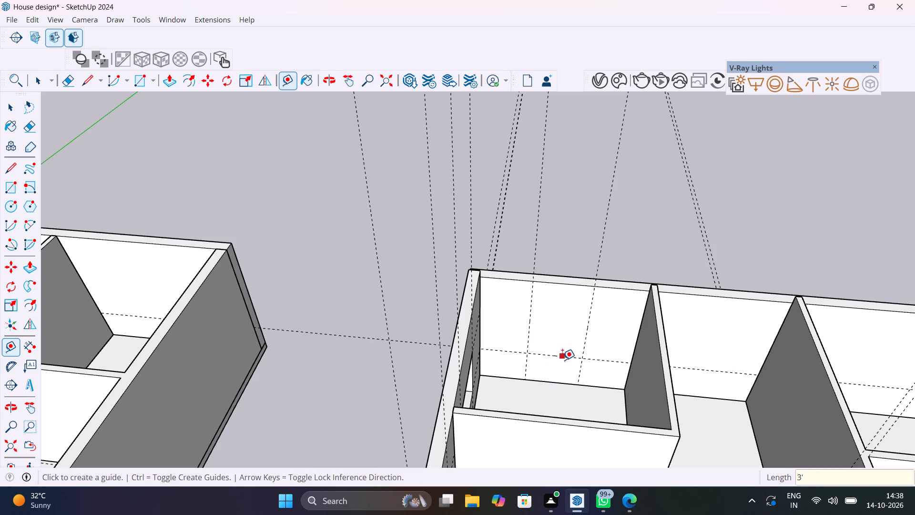
left_click(563, 358)
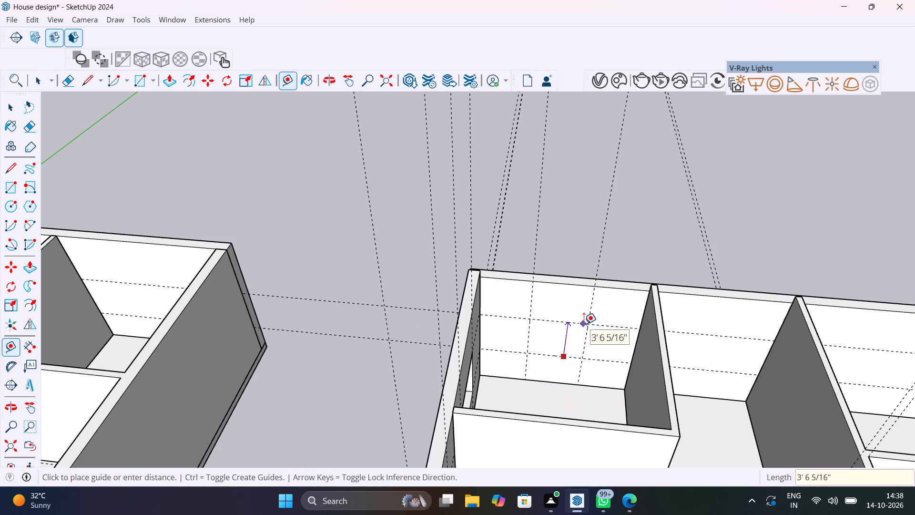
type("4'")
key("Return")
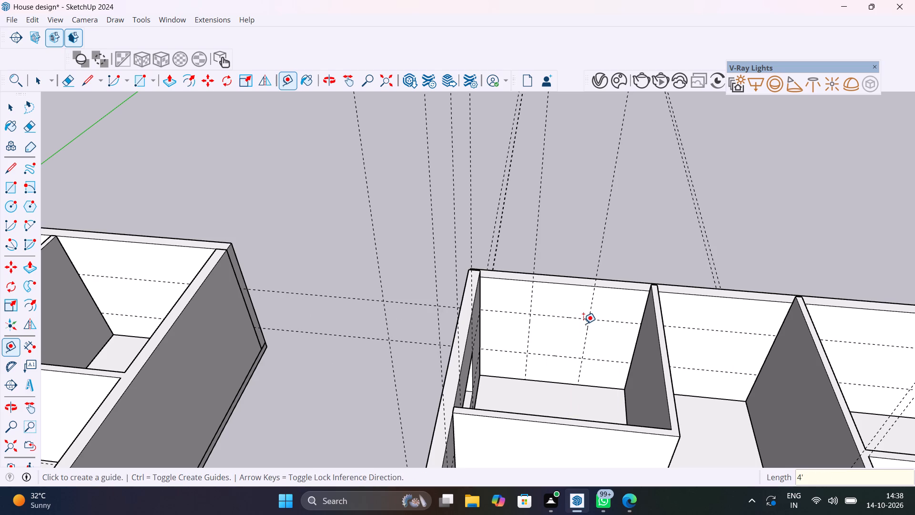
Cut a window opening between the guides in the upper floor's back wall by pushing a rectangle through the 9" thickness.
key("space")
double_click(583, 324)
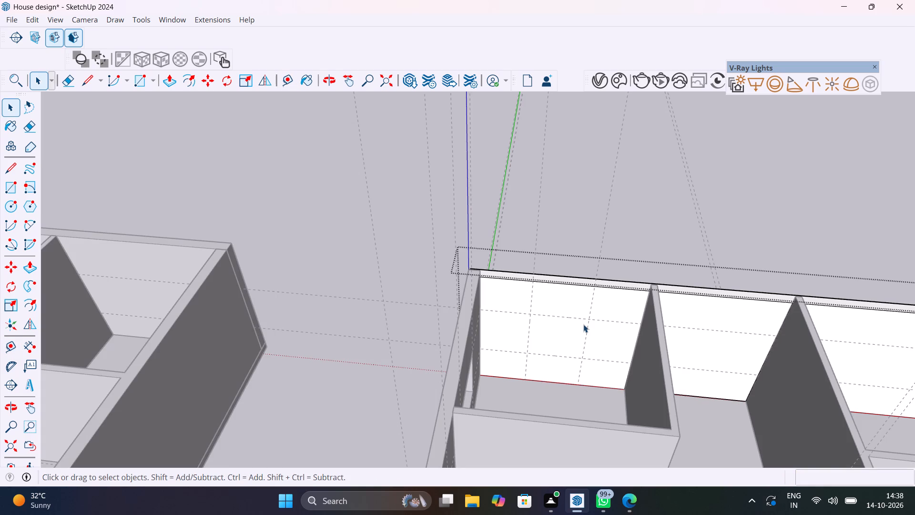
key("r")
left_click(530, 313)
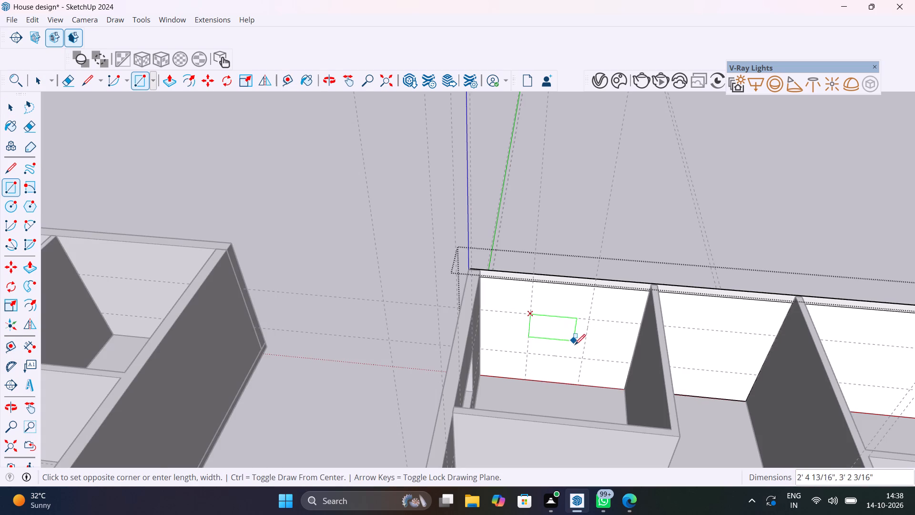
left_click(581, 356)
key("space")
left_click(575, 345)
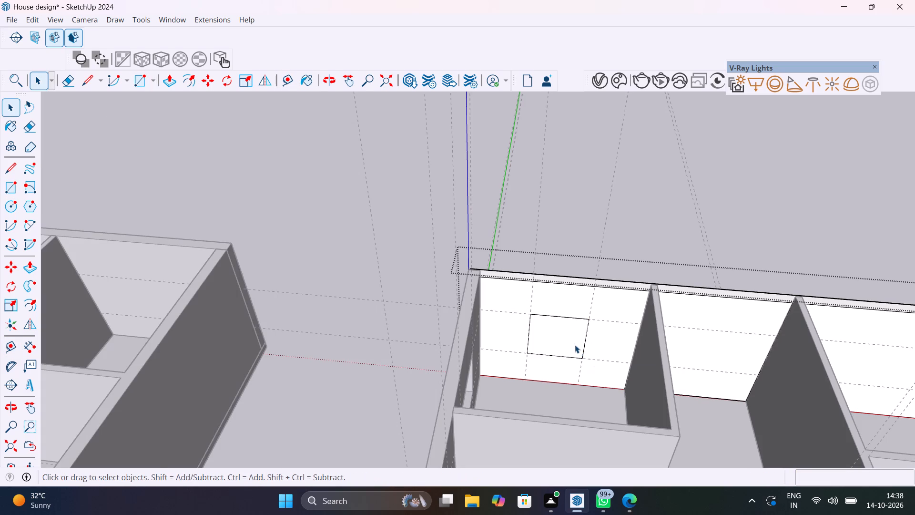
key("p")
left_click(575, 345)
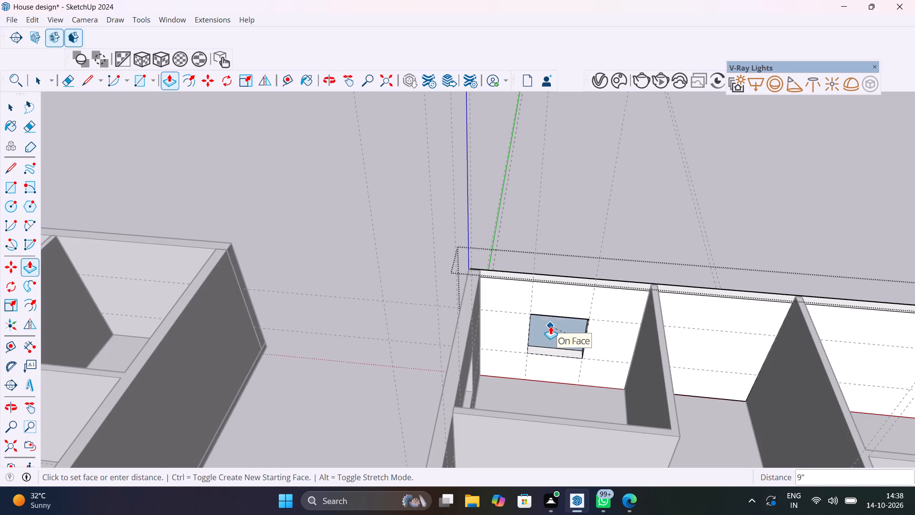
left_click(550, 326)
key("space")
scroll(564, 333, "down", 6)
left_click(633, 249)
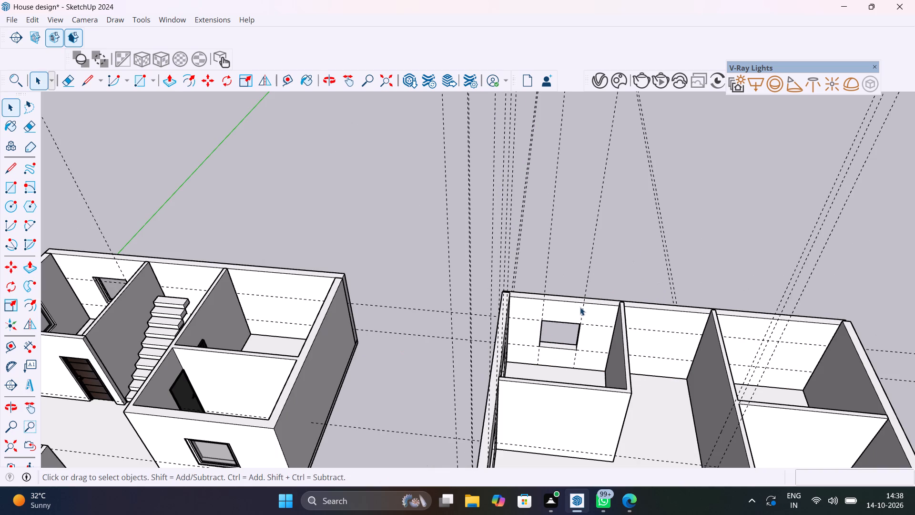
Examine both floors from several angles to compare the upper floor's window openings with the ground-floor windows.
middle_click_drag(552, 350, 607, 314)
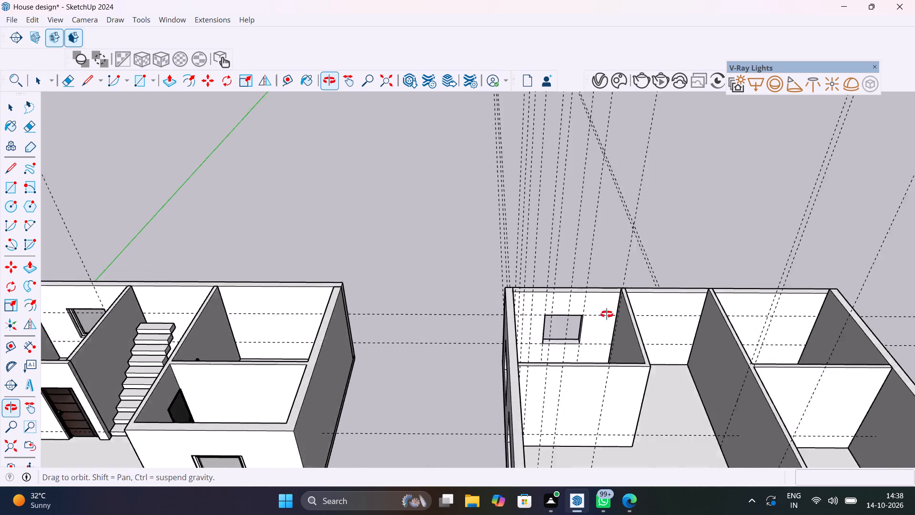
middle_click_drag(607, 314, 459, 251)
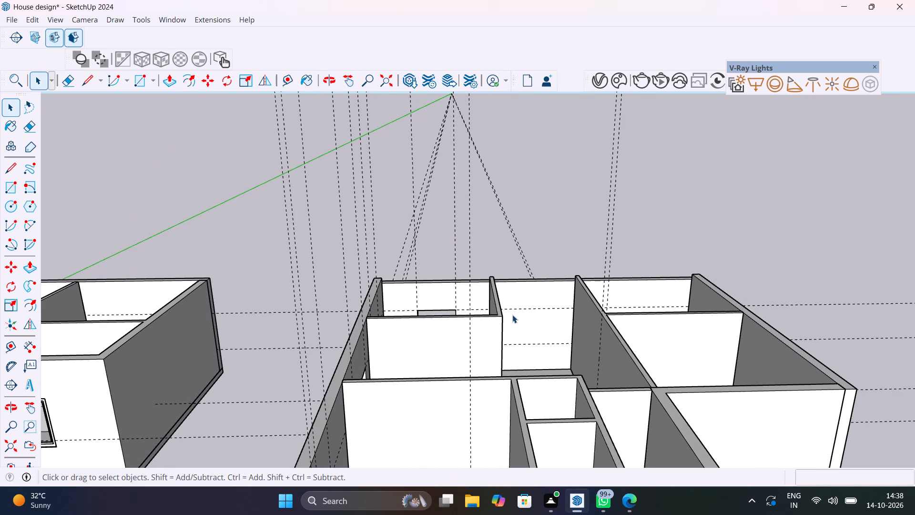
scroll(519, 308, "down", 6)
middle_click_drag(548, 318, 549, 362)
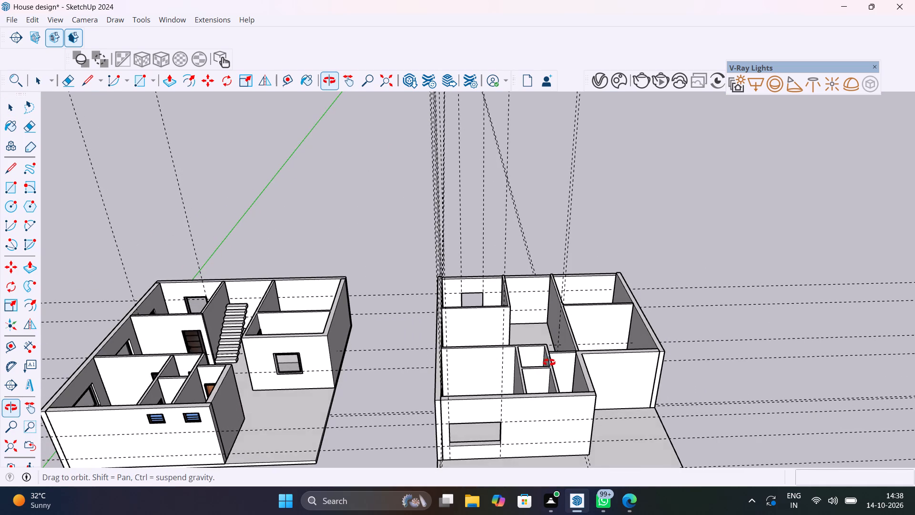
middle_click_drag(549, 362, 653, 375)
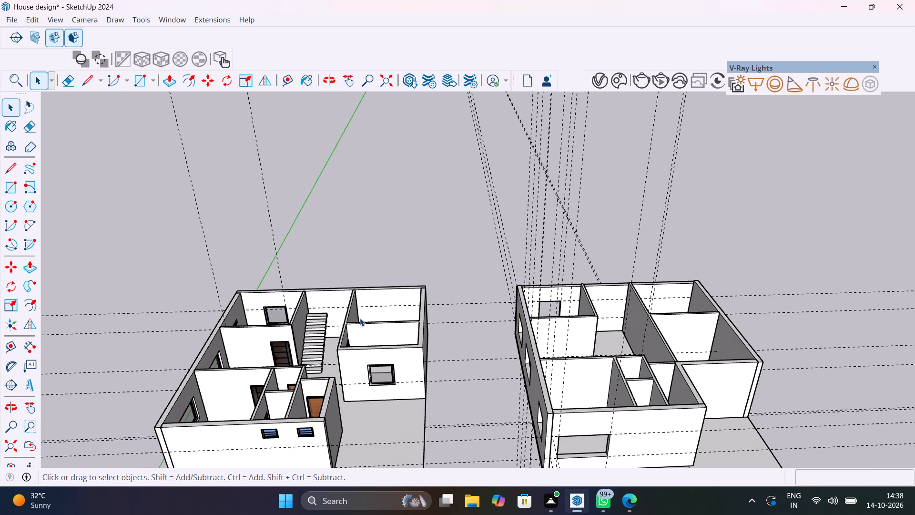
middle_click_drag(360, 317, 435, 302, "shift")
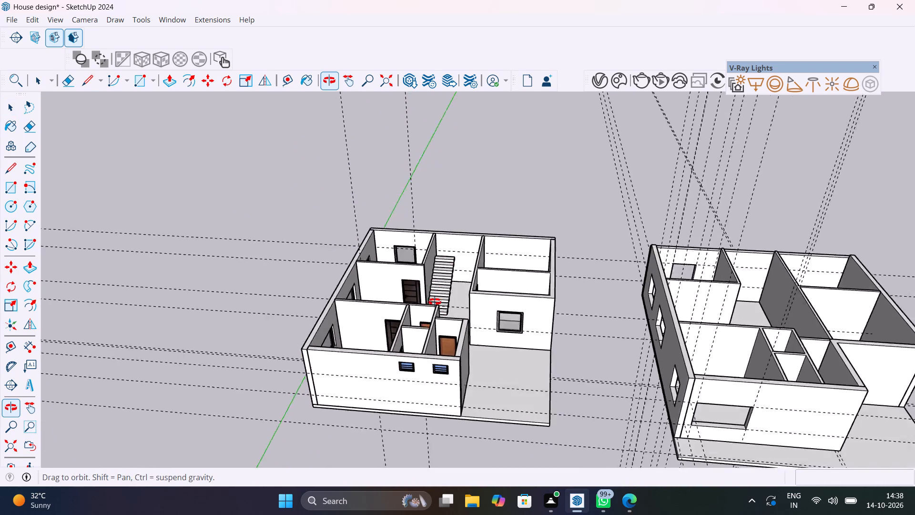
middle_click_drag(435, 302, 445, 332, "shift")
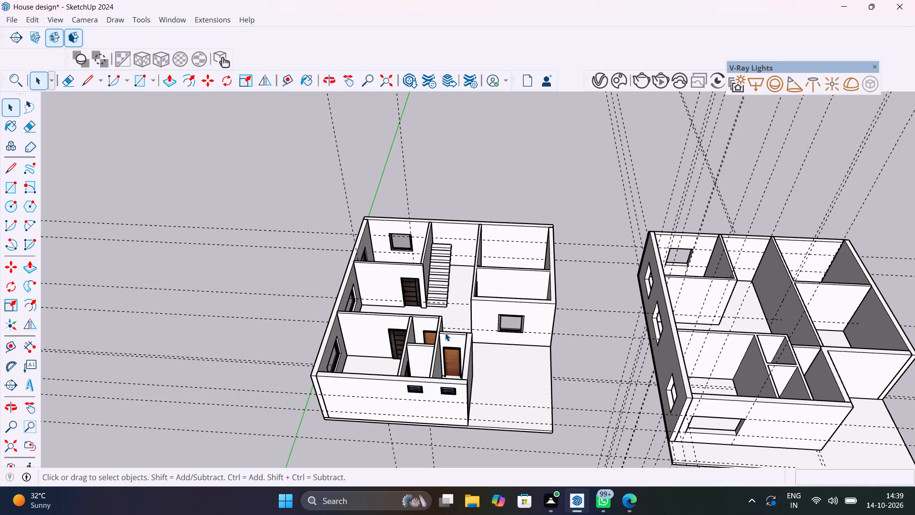
middle_click_drag(531, 281, 396, 280)
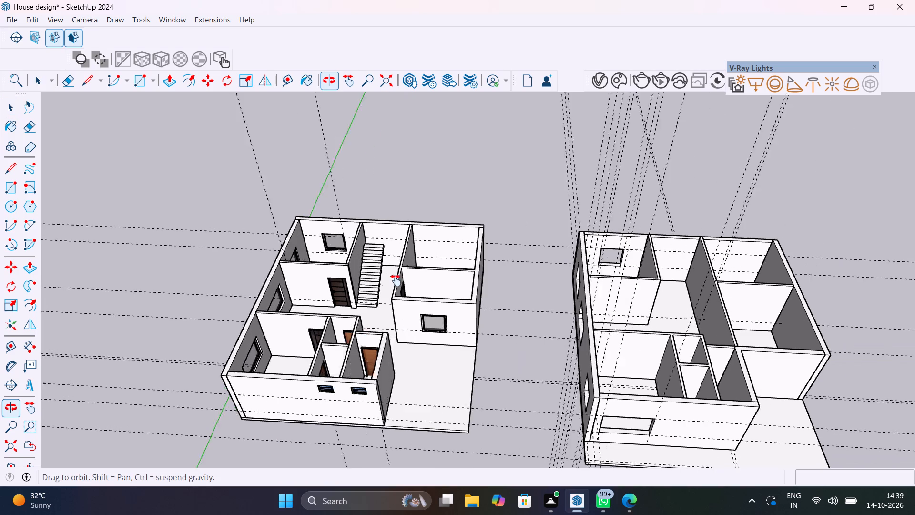
middle_click_drag(396, 280, 220, 220)
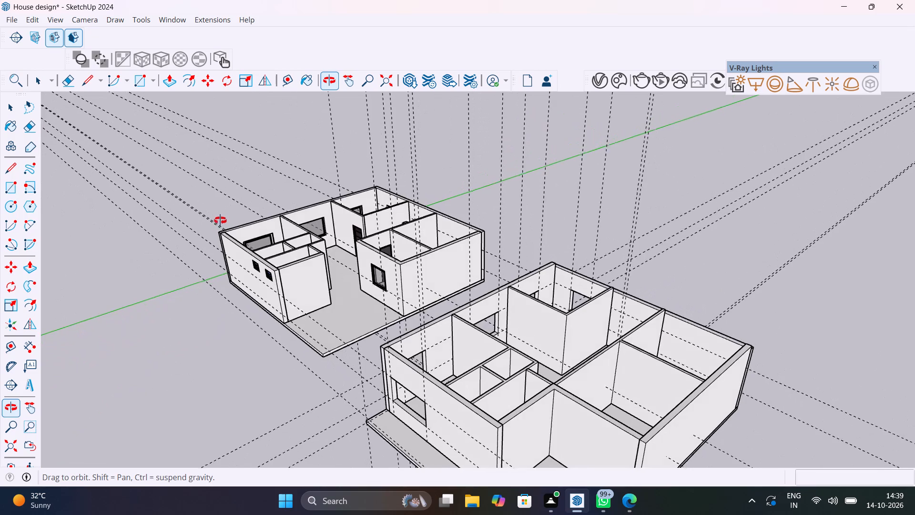
middle_click_drag(220, 220, 480, 229)
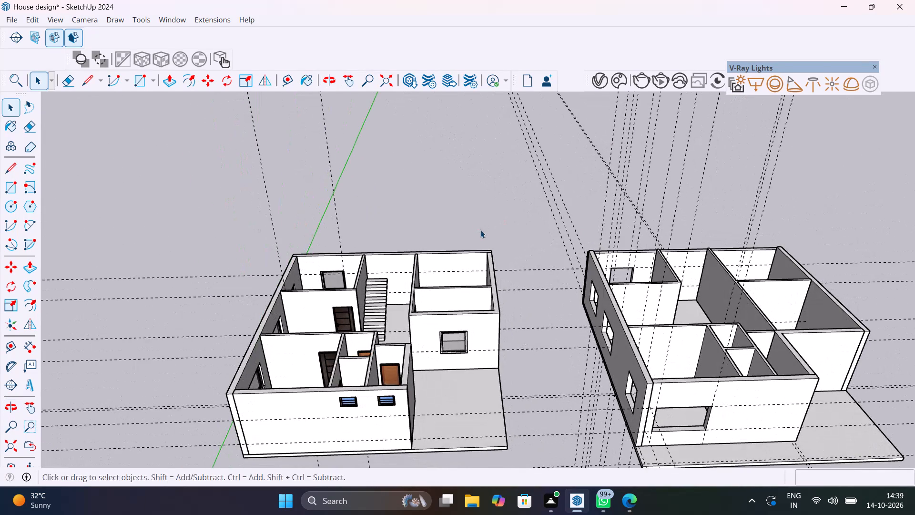
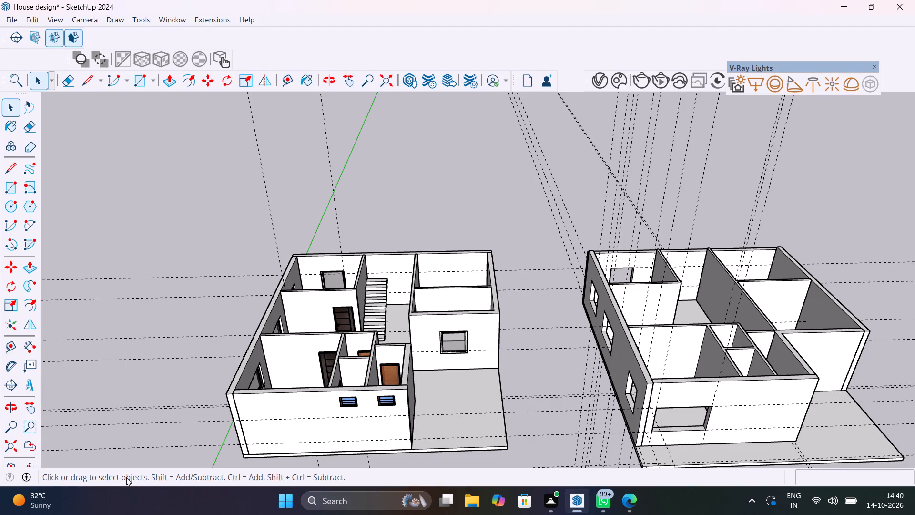
Dimension the ground-floor passage width from the wall corner at the foot of the stairs to the opposite wall corner beside the door.
left_click(33, 342)
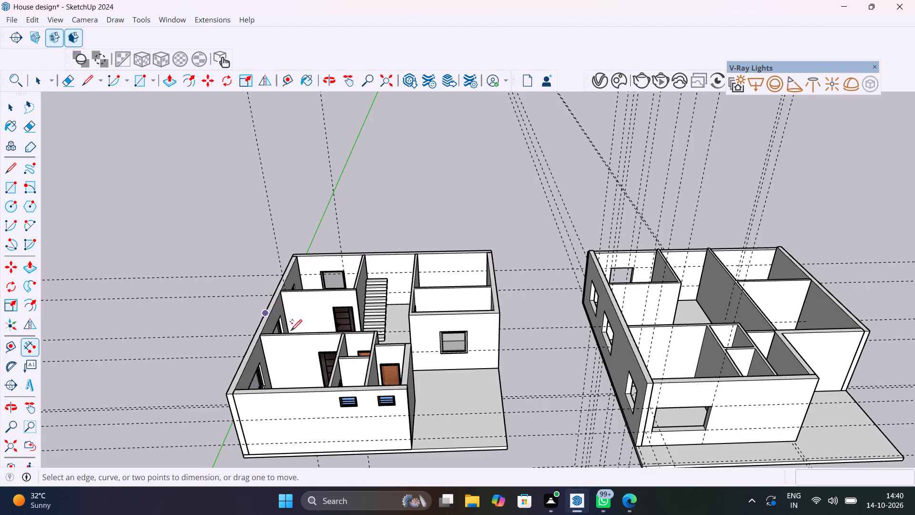
scroll(401, 325, "up", 6)
middle_click_drag(388, 338, 511, 362)
scroll(427, 330, "up", 14)
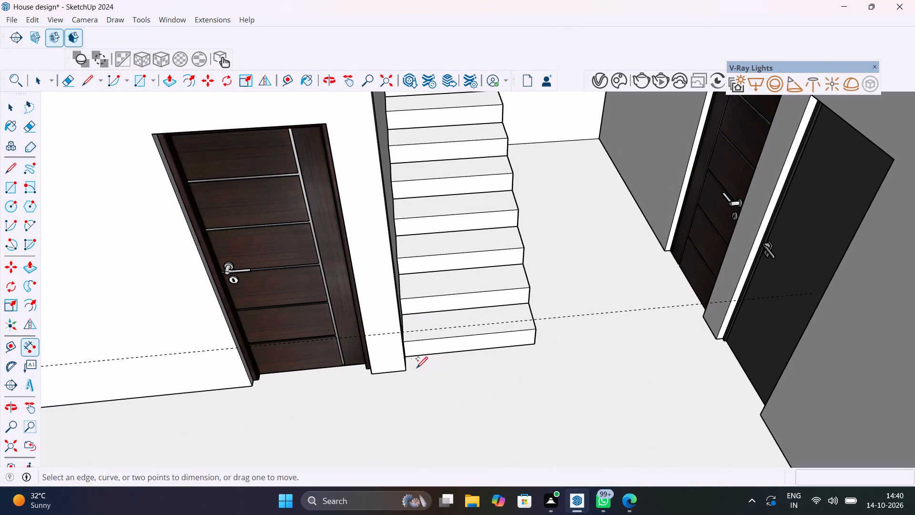
left_click(408, 369)
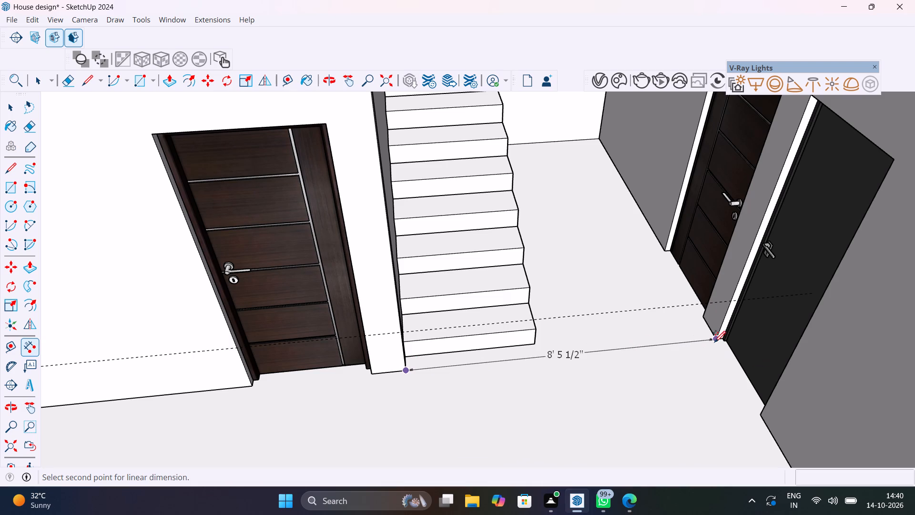
left_click(714, 341)
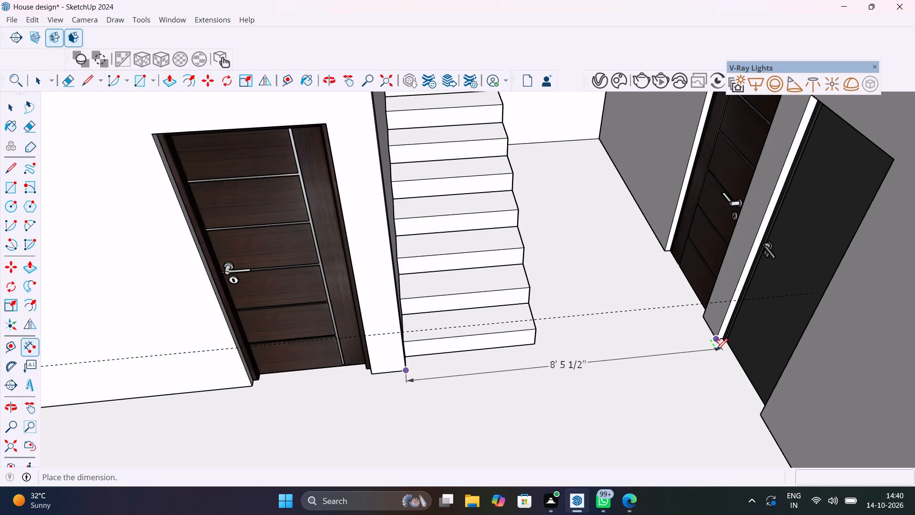
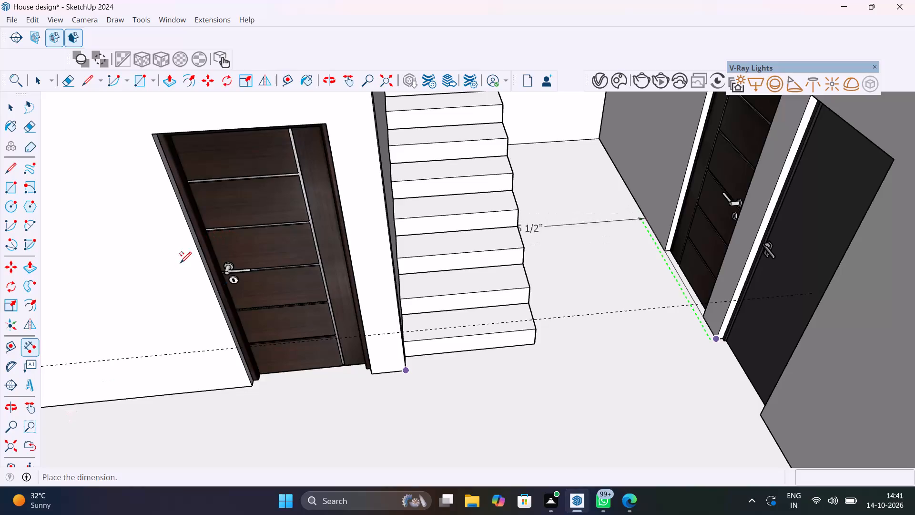
Place the passage-width dimension on the floor in front of the stairs.
scroll(185, 259, "down", 4)
left_click(234, 388)
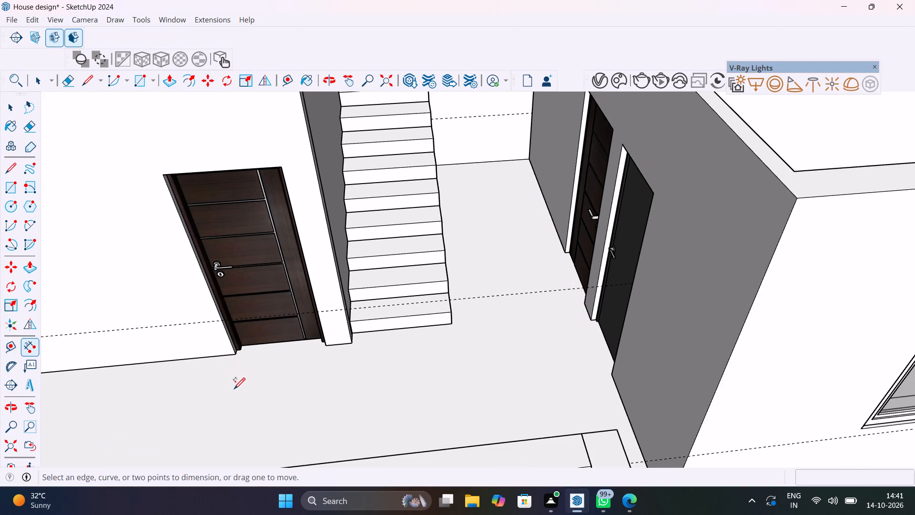
scroll(420, 295, "down", 5)
key("Escape")
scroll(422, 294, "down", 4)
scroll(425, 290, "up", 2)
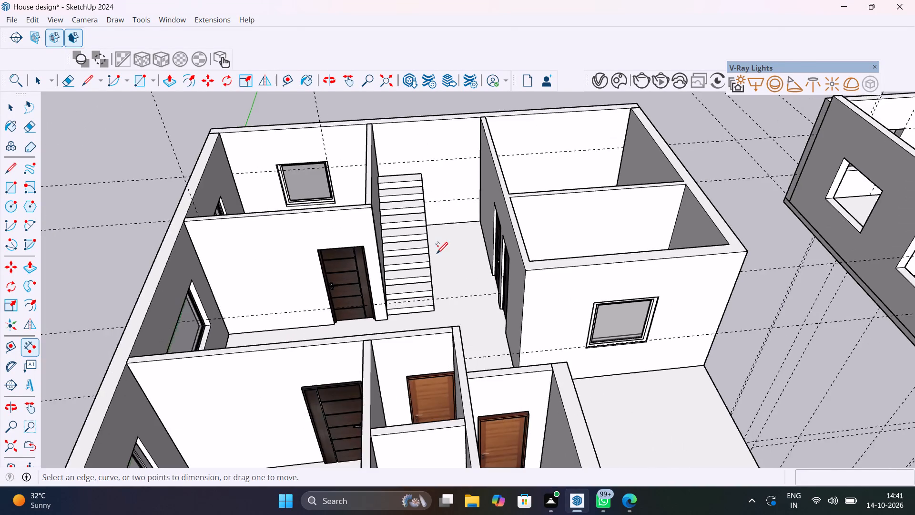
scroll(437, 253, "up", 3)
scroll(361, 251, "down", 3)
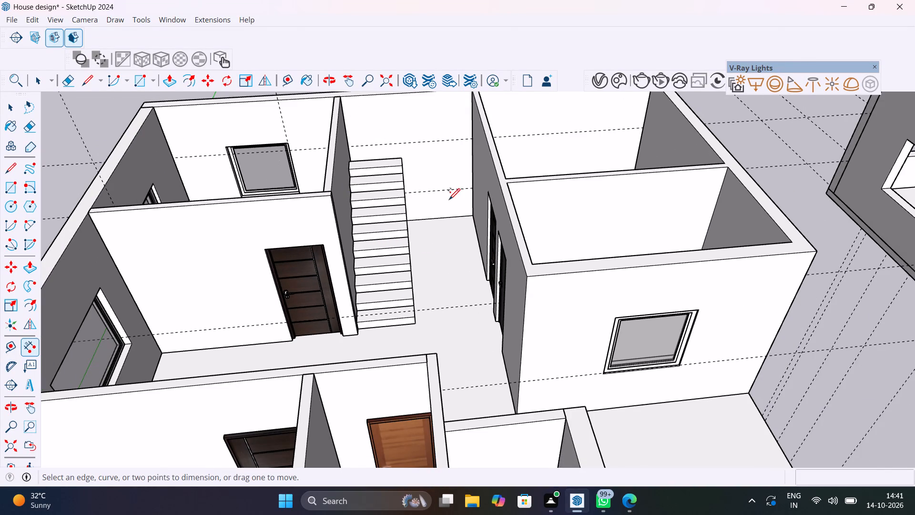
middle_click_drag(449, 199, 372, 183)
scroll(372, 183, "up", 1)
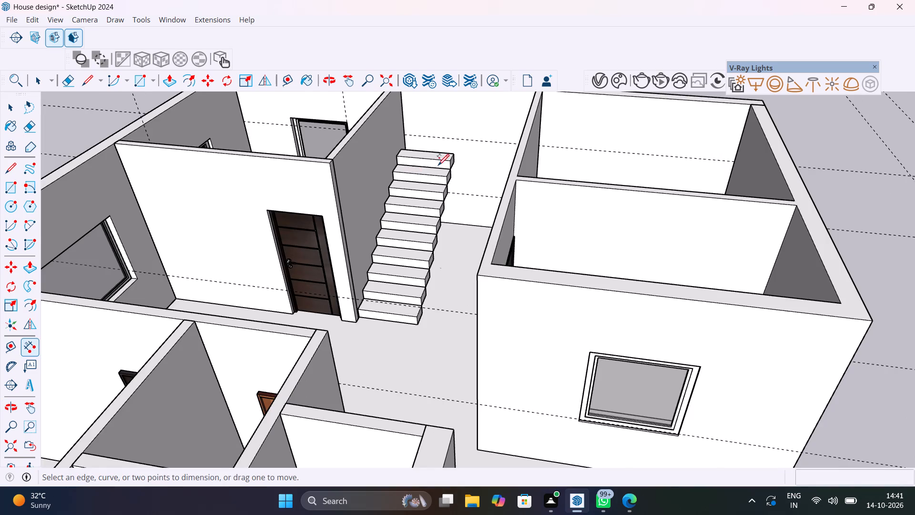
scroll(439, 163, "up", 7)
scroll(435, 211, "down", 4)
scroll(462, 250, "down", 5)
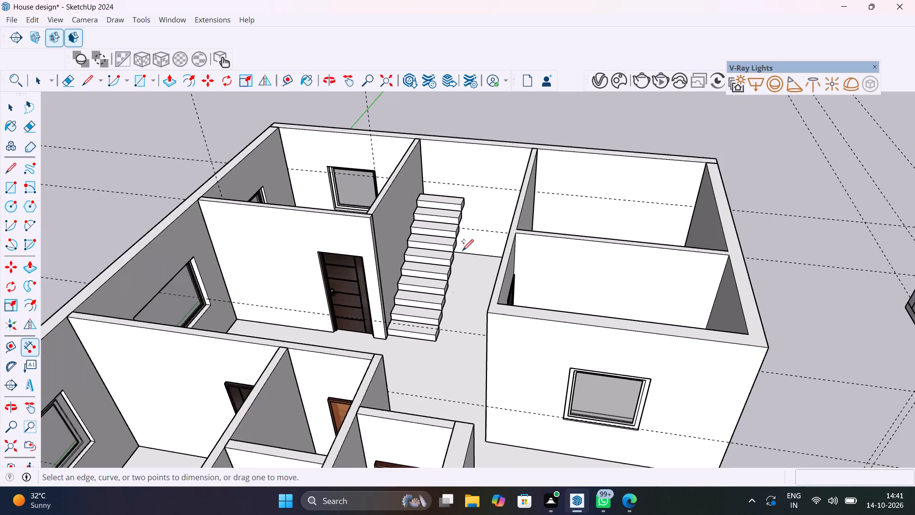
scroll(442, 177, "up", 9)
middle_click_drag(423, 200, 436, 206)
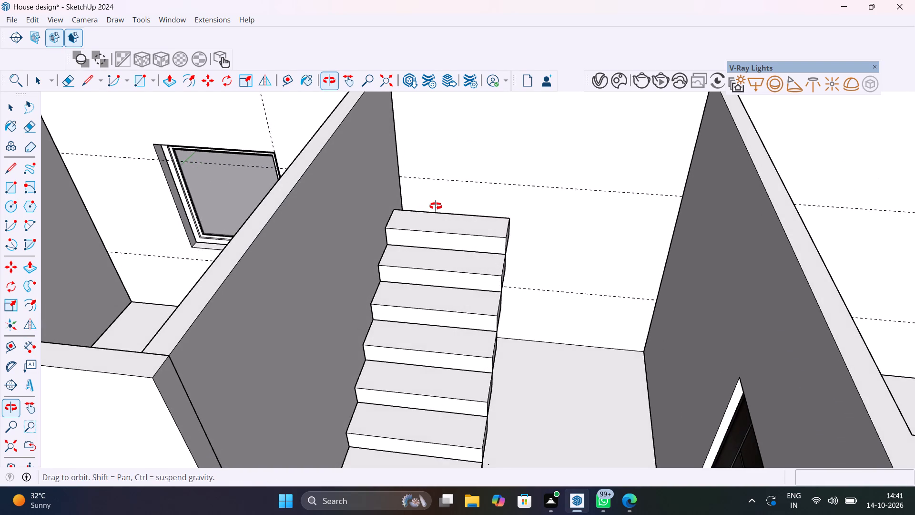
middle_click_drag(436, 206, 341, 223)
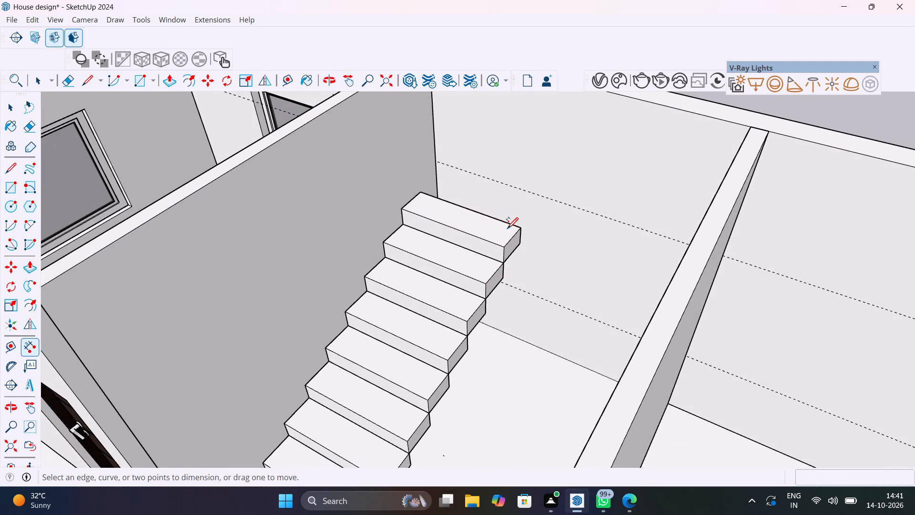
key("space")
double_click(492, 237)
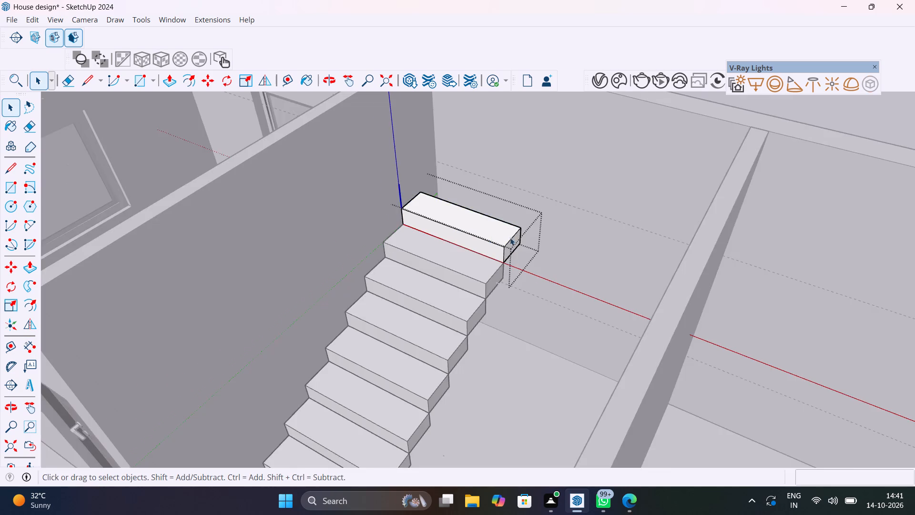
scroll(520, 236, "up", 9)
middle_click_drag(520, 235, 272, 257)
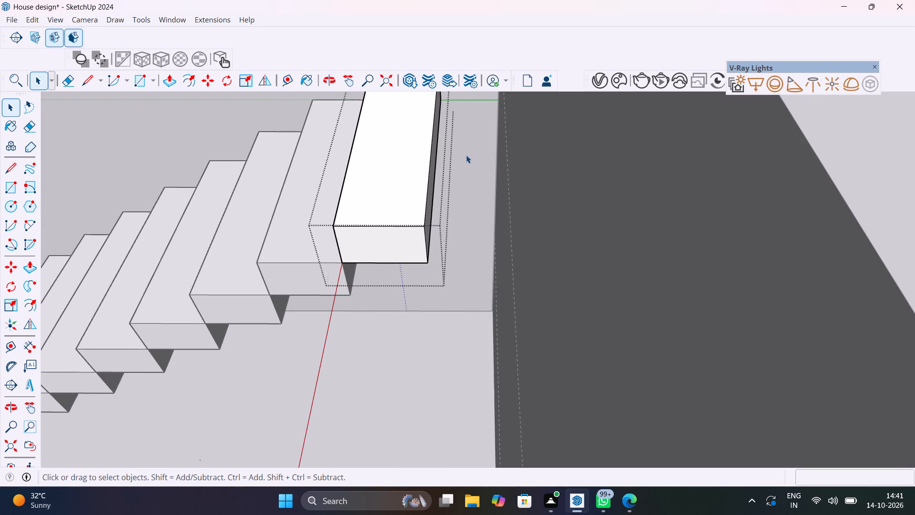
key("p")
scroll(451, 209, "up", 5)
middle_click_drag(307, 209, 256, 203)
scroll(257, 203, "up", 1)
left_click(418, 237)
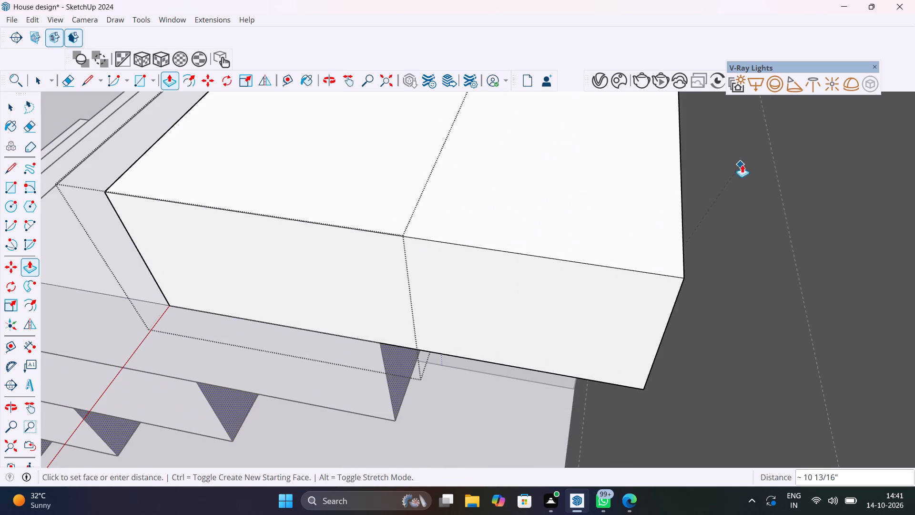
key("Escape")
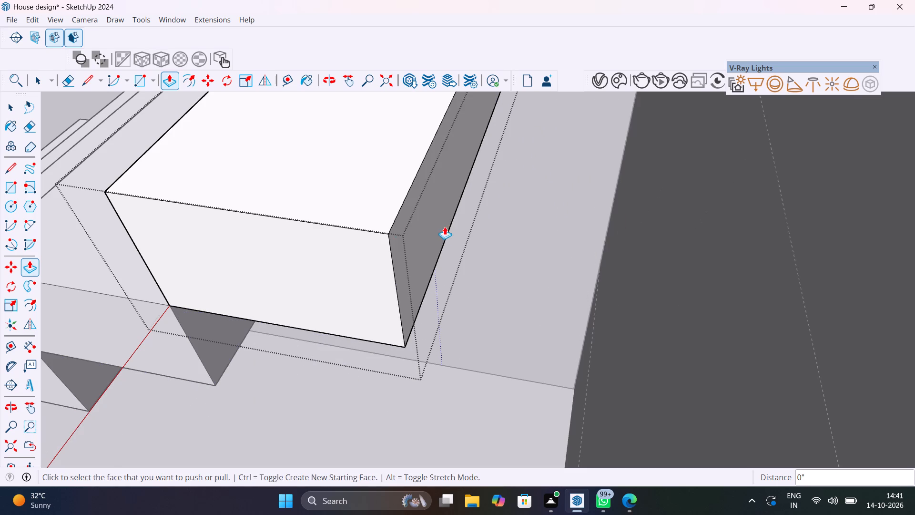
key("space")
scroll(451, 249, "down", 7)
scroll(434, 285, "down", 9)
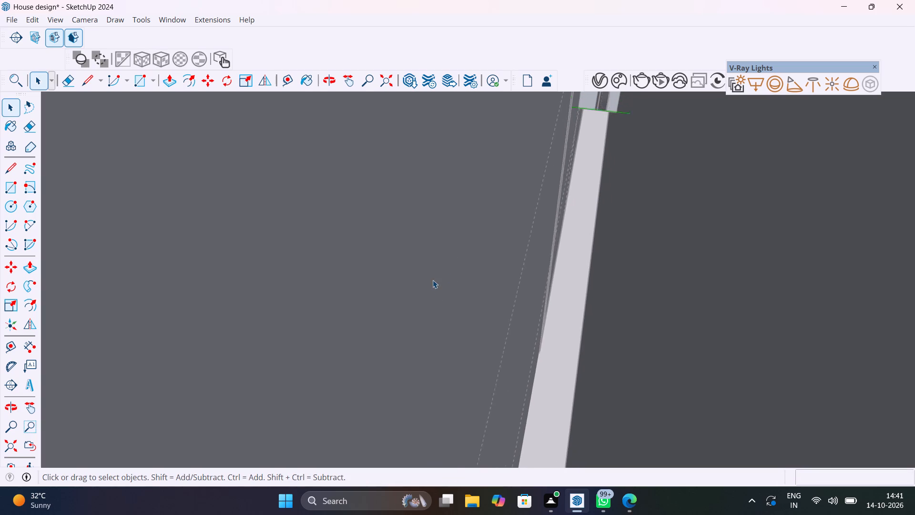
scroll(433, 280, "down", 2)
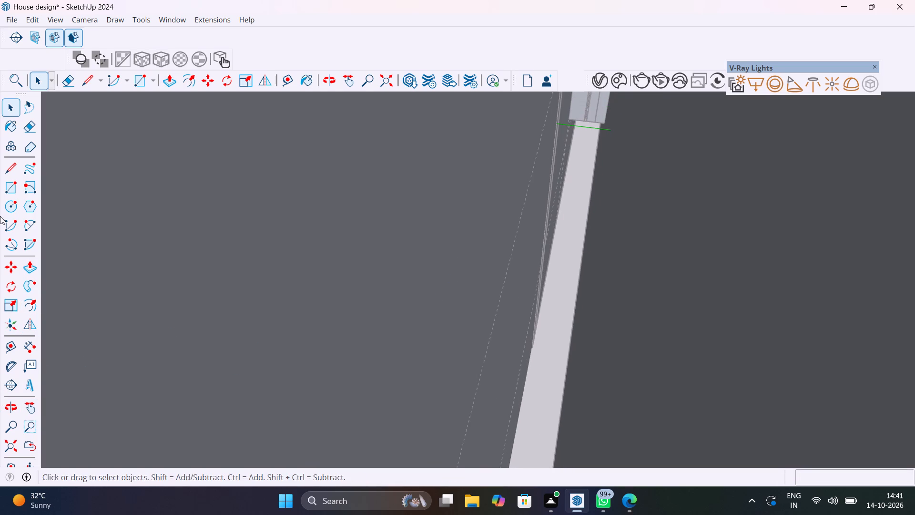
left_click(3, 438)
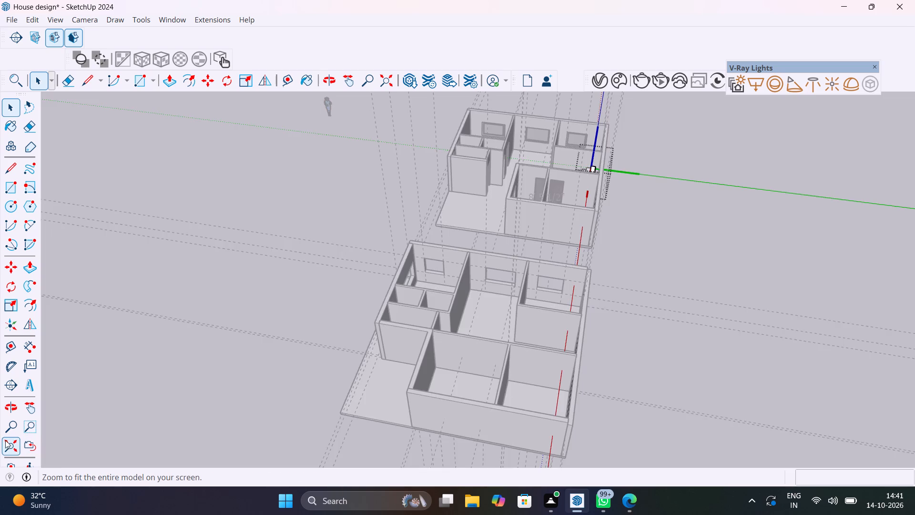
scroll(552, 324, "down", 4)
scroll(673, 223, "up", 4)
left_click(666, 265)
Scale the top stair tread in depth by about 1.90 along the green axis, toward the back wall.
scroll(564, 214, "up", 12)
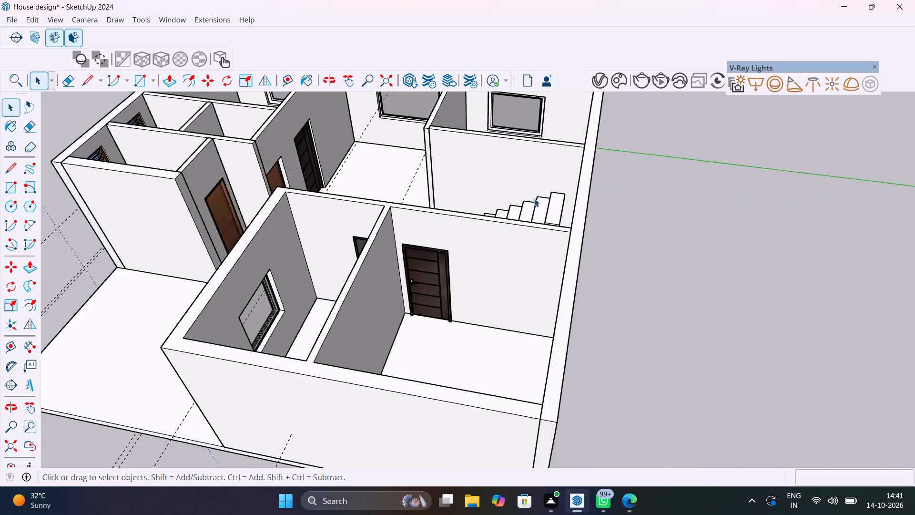
scroll(534, 198, "up", 7)
left_click(579, 206)
scroll(578, 208, "up", 6)
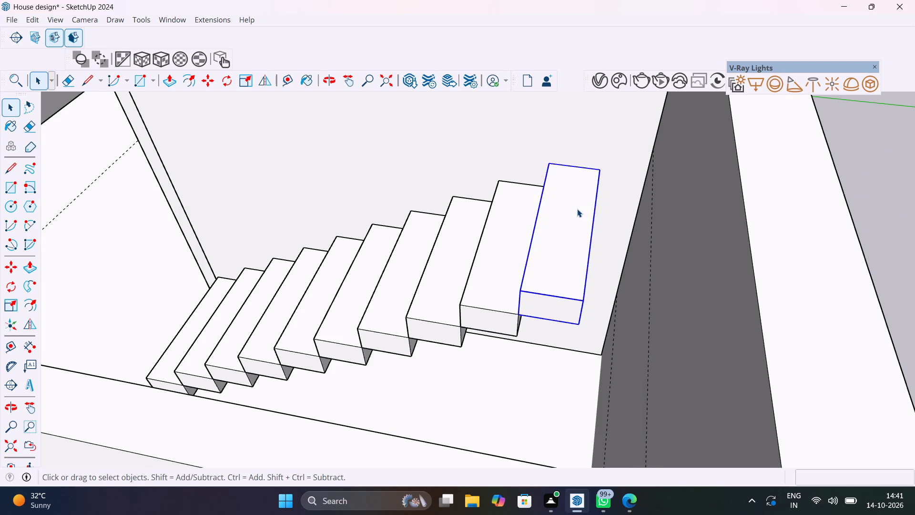
key("s")
scroll(603, 253, "up", 2)
middle_click_drag(603, 252, 591, 250)
scroll(591, 250, "up", 1)
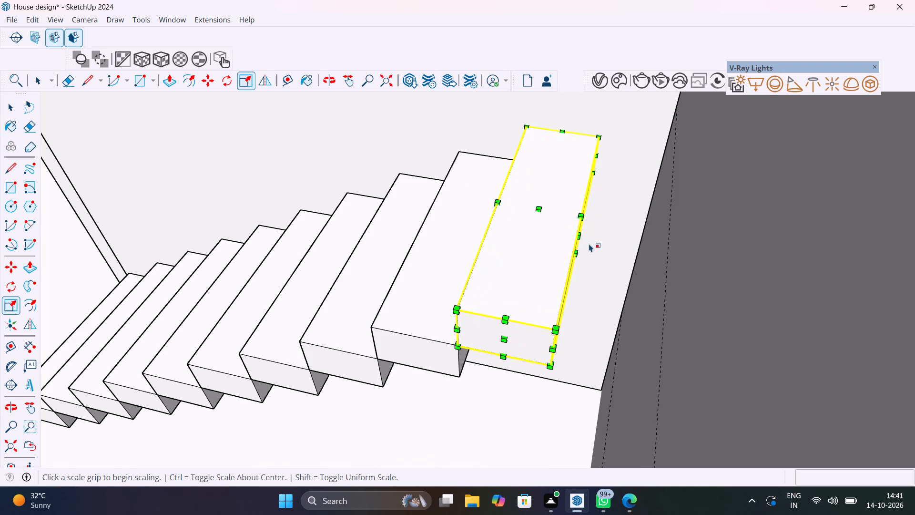
left_click(581, 237)
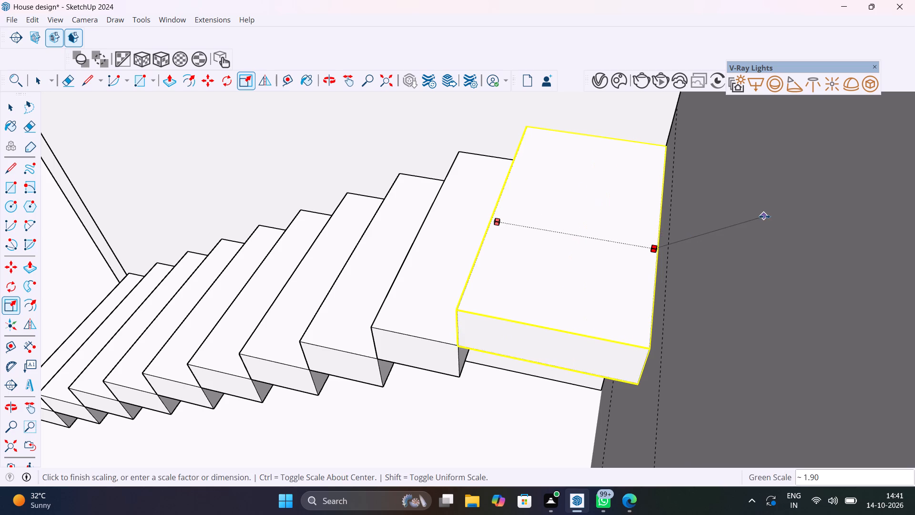
left_click(764, 216)
Scale the deepened top tread along the red axis across to the opposite passage wall to form a landing.
scroll(676, 203, "down", 12)
middle_click_drag(540, 222, 892, 290)
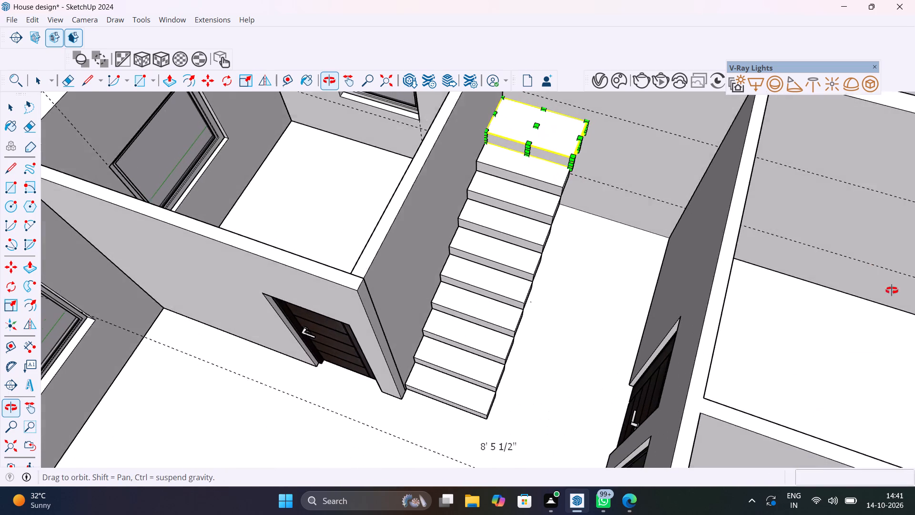
middle_click_drag(892, 290, 893, 288)
scroll(586, 90, "up", 2)
scroll(626, 161, "up", 1)
middle_click_drag(582, 144, 521, 119)
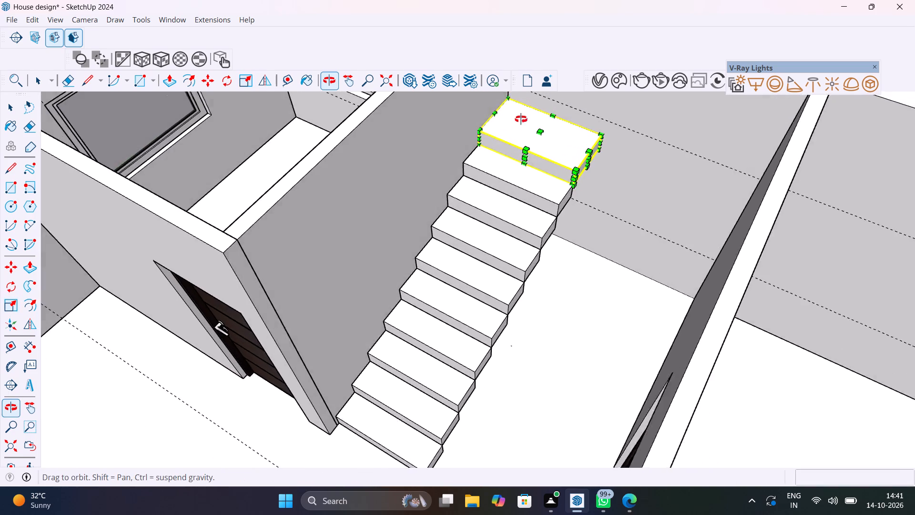
middle_click_drag(521, 119, 514, 117)
scroll(600, 179, "up", 1)
left_click(590, 165)
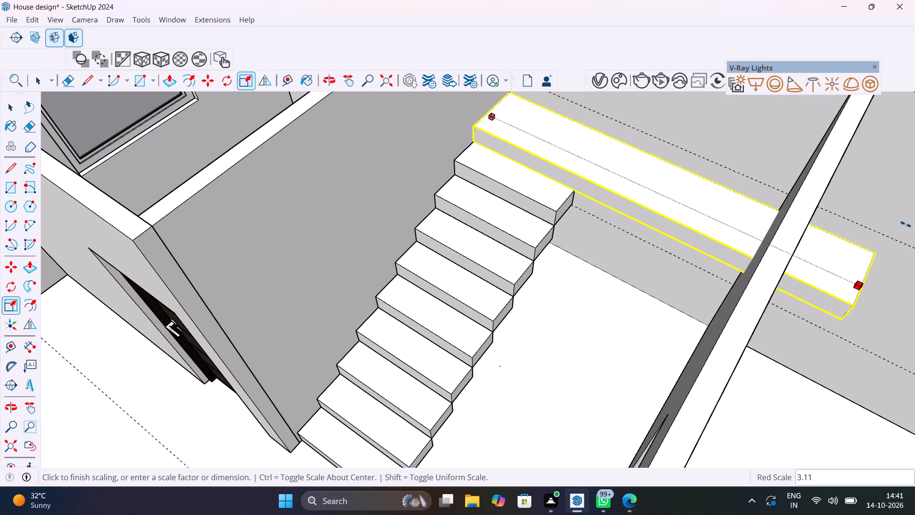
left_click(827, 135)
scroll(721, 154, "down", 5)
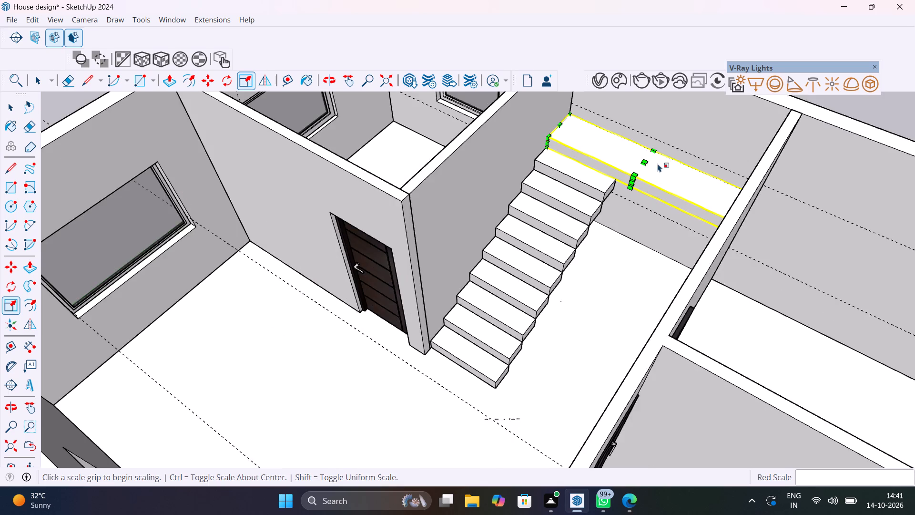
middle_click_drag(669, 168, 783, 168)
scroll(783, 168, "up", 1)
key("space")
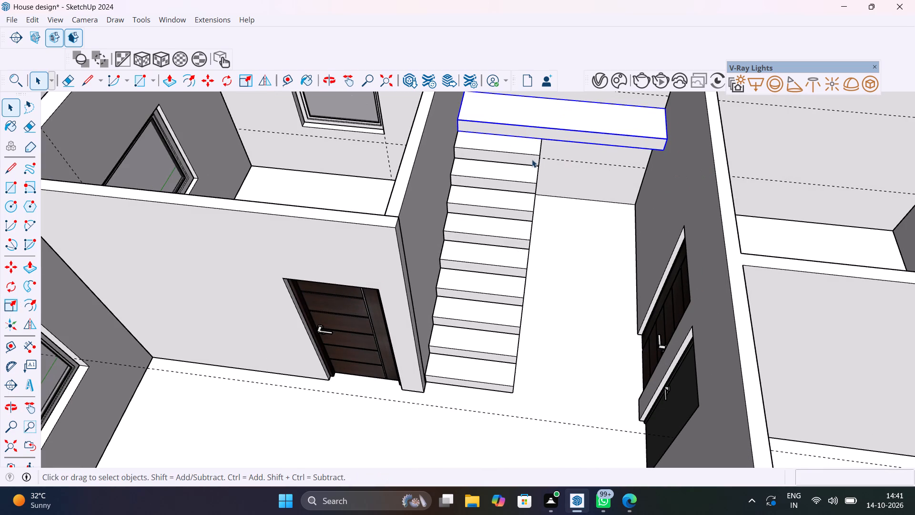
Copy the stair tread just below the landing across to the landing's far end beside the door wall.
left_click(532, 159)
scroll(515, 154, "up", 2)
key("m")
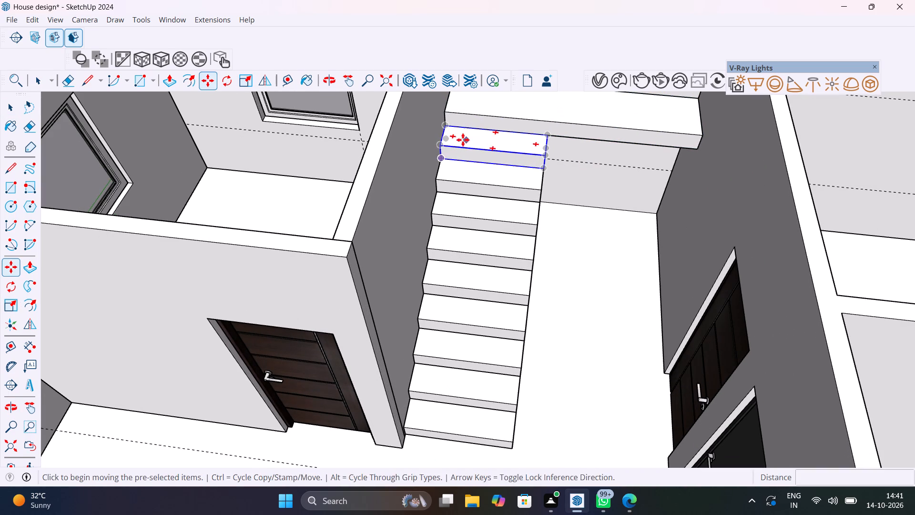
left_click(441, 127)
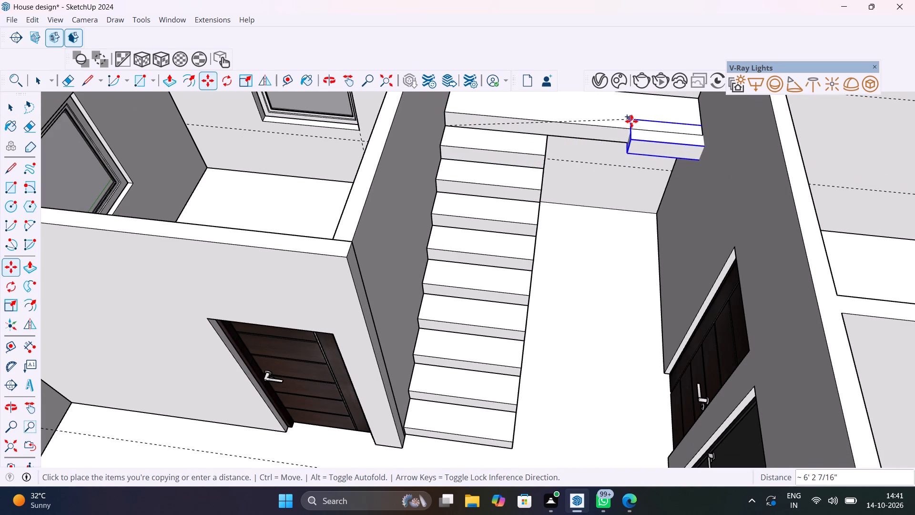
left_click(594, 125)
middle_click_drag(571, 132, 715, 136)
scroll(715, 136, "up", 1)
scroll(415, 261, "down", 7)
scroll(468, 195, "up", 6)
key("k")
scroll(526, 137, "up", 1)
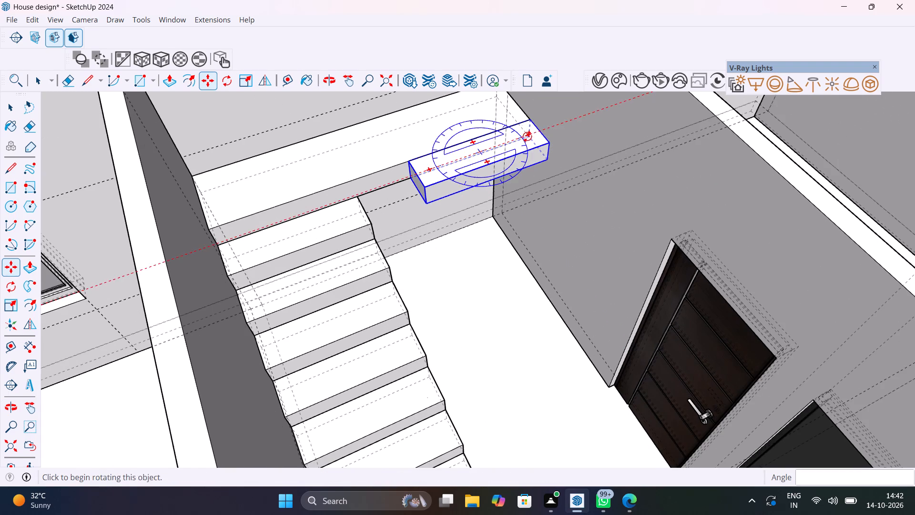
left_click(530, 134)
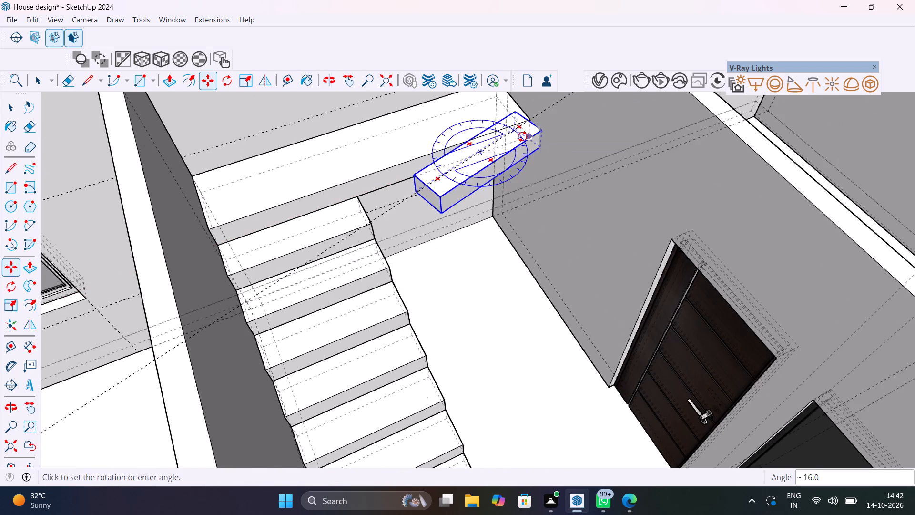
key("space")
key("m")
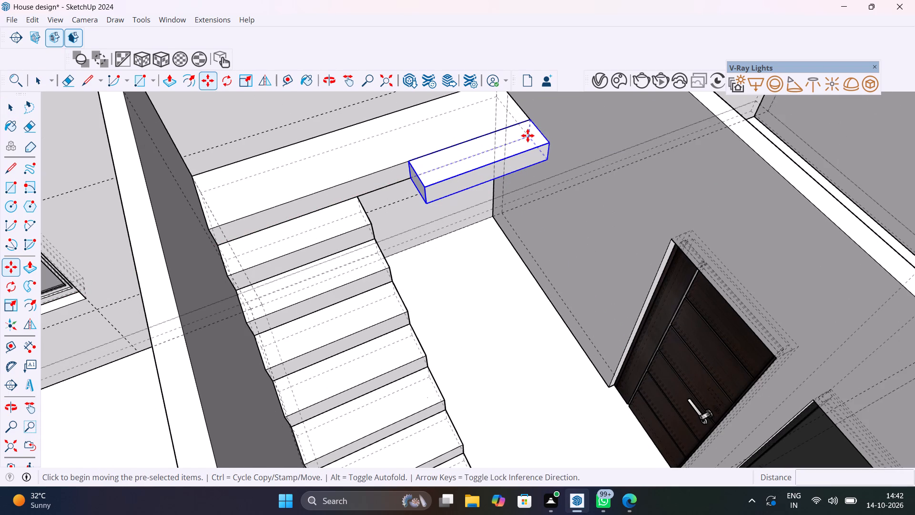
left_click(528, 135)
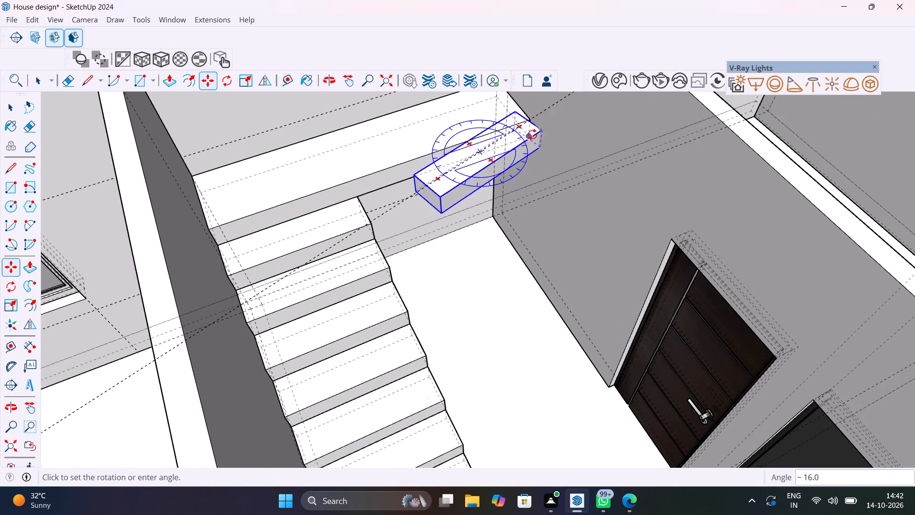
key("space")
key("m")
Move the copied tread up onto the landing's front edge beside the door wall to start the second flight.
left_click(527, 138)
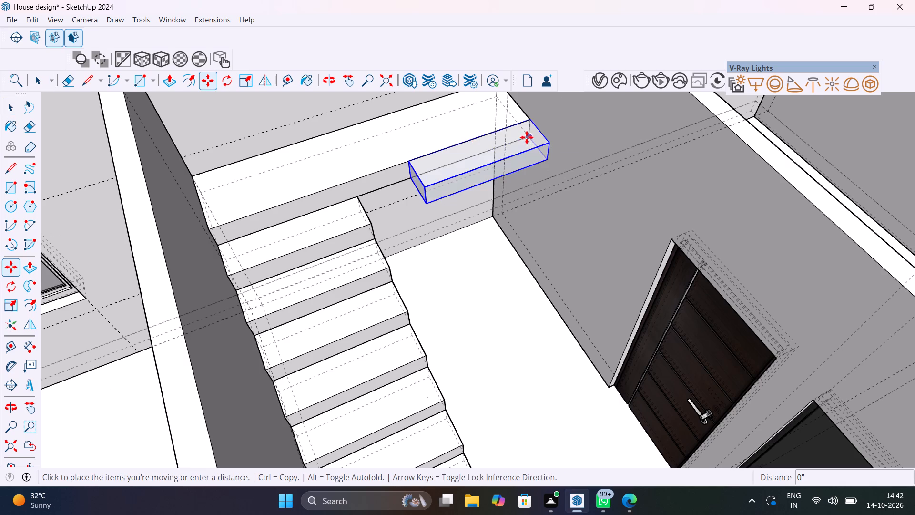
left_click(528, 121)
Hide the back edges and copy the second flight's first tread one step forward and up, away from the back wall.
scroll(396, 164, "down", 10)
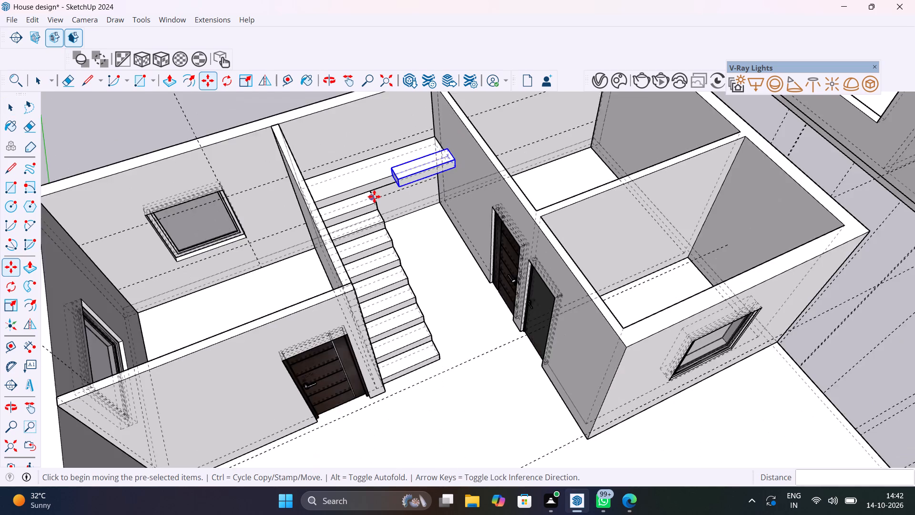
middle_click_drag(374, 196, 531, 173)
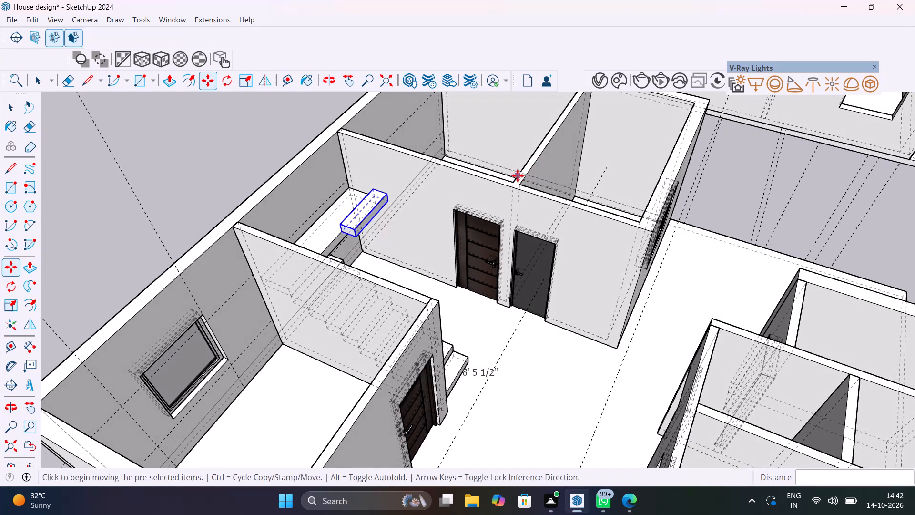
key("k")
scroll(394, 193, "up", 4)
key("space")
left_click(329, 238)
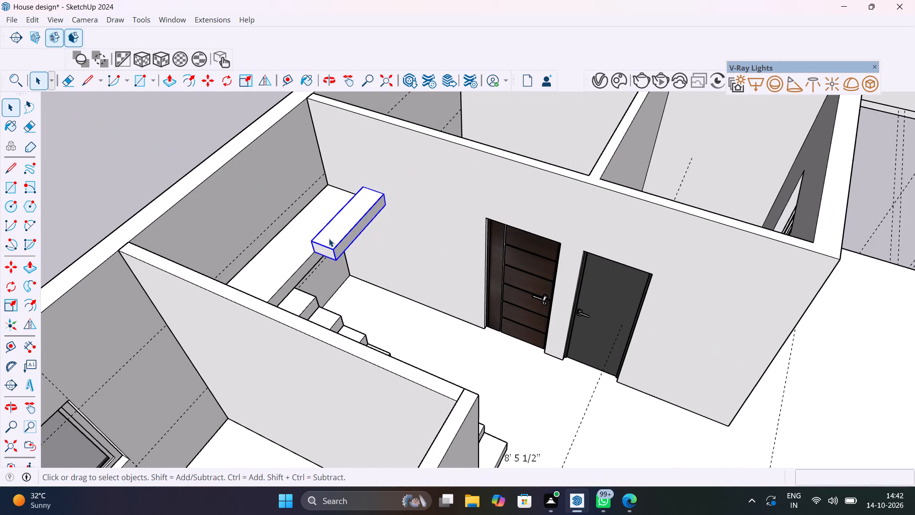
scroll(335, 231, "up", 5)
key("m")
left_click(299, 265)
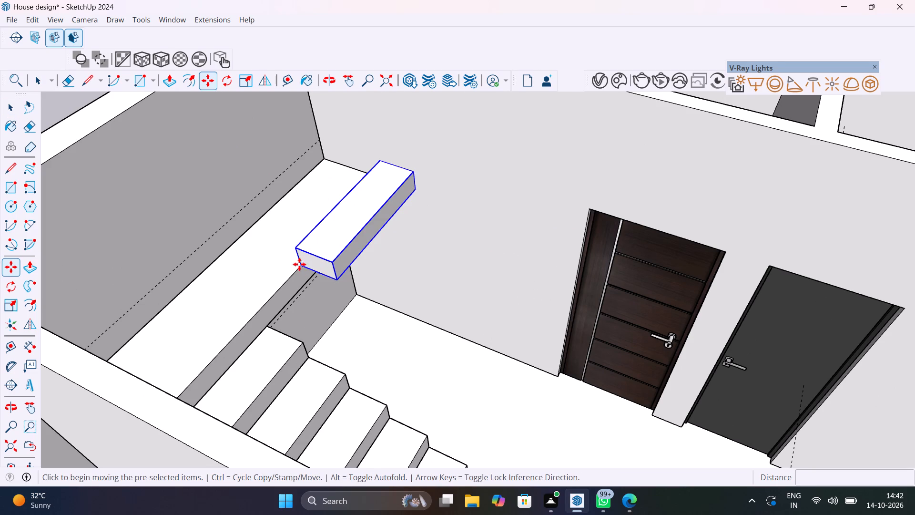
left_click(330, 257)
scroll(323, 284, "down", 4)
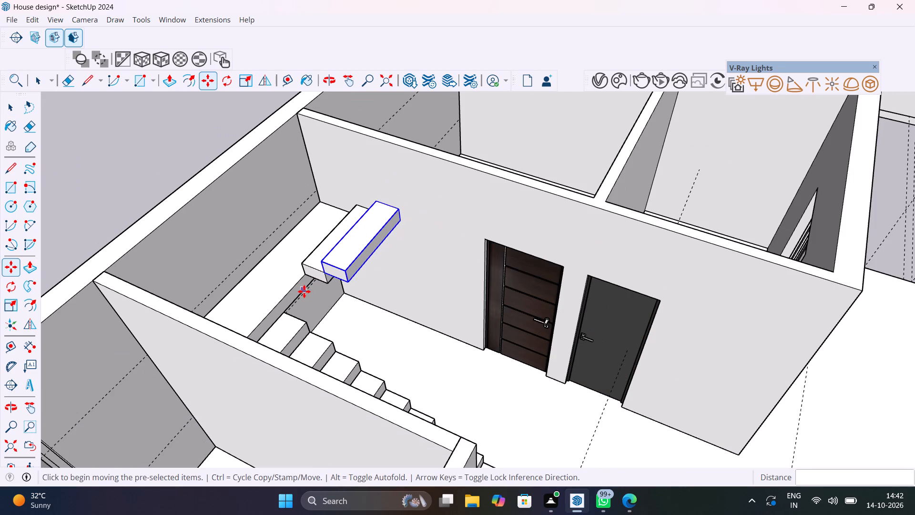
Multiply the tread copy by 6 to continue the second flight up along the door wall.
type("*6")
key("Return")
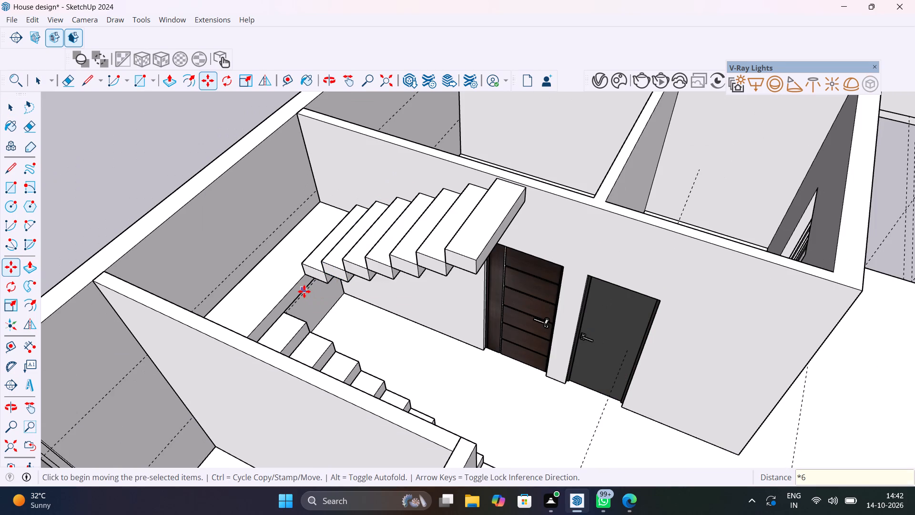
Examine the second flight from several sides against the landing, the first flight and the doors beneath it.
middle_click_drag(360, 293, 256, 211)
scroll(337, 247, "up", 1)
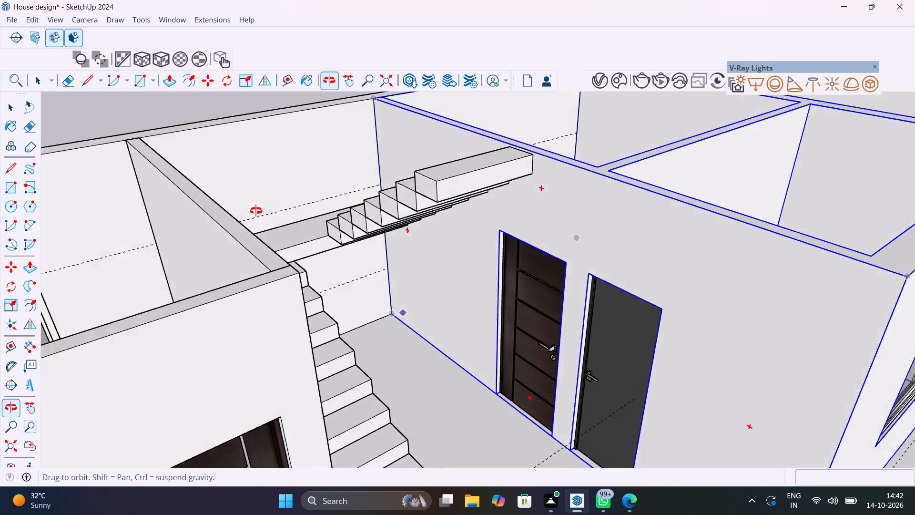
middle_click_drag(256, 211, 236, 209)
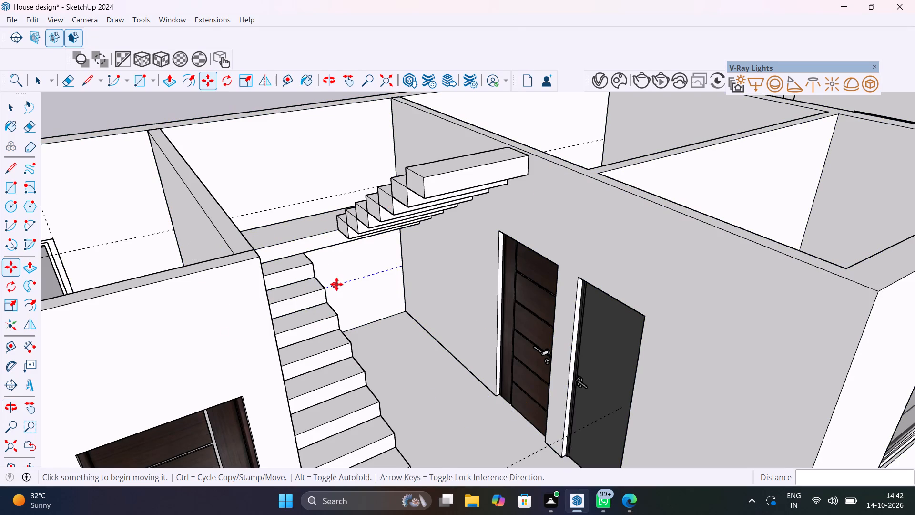
middle_click_drag(336, 283, 466, 326)
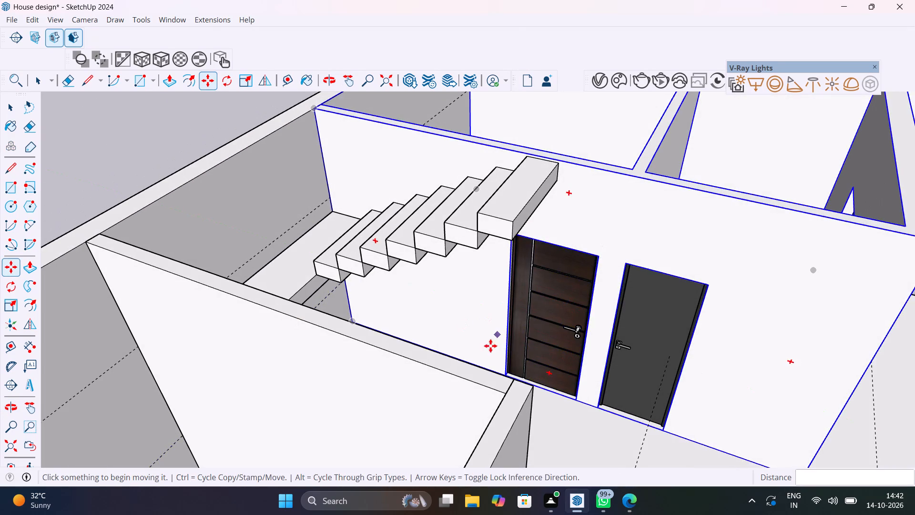
middle_click_drag(495, 337, 367, 330)
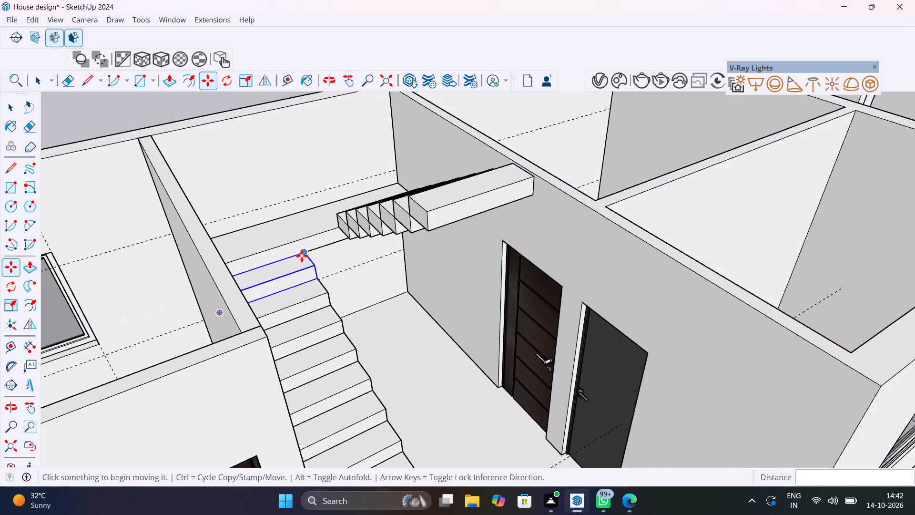
middle_click_drag(488, 266, 401, 299)
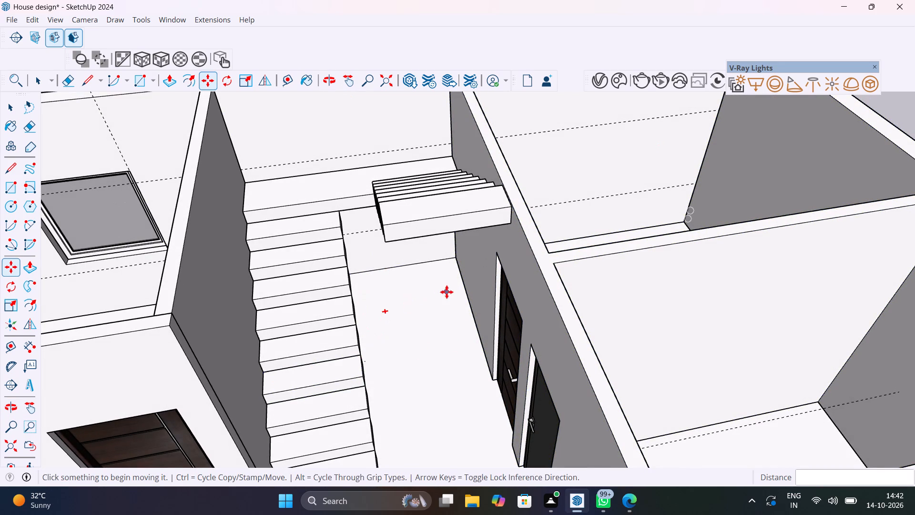
middle_click_drag(448, 311, 391, 298)
middle_click_drag(417, 322, 361, 270)
scroll(361, 270, "down", 8)
middle_click_drag(285, 248, 473, 279)
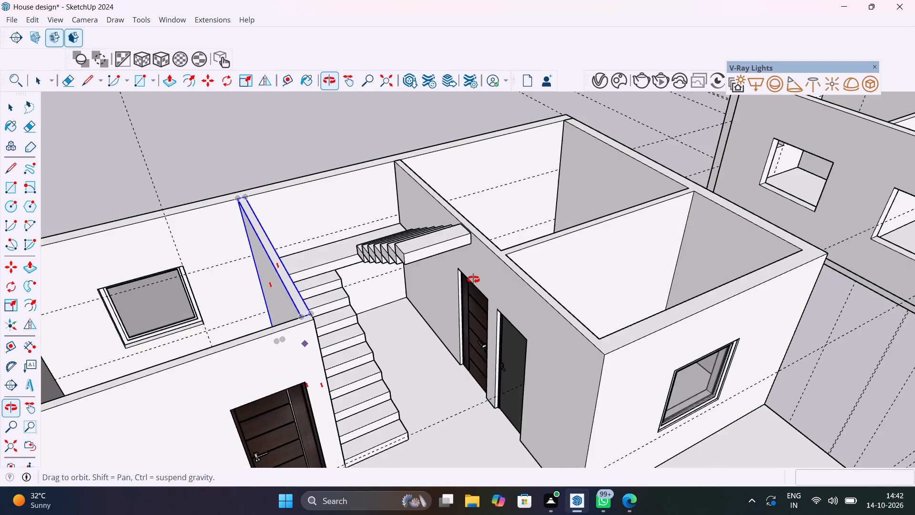
middle_click_drag(473, 279, 345, 272)
Examine the ground-floor house and the separate upper floor side by side, comparing the stair area in both.
scroll(501, 253, "down", 15)
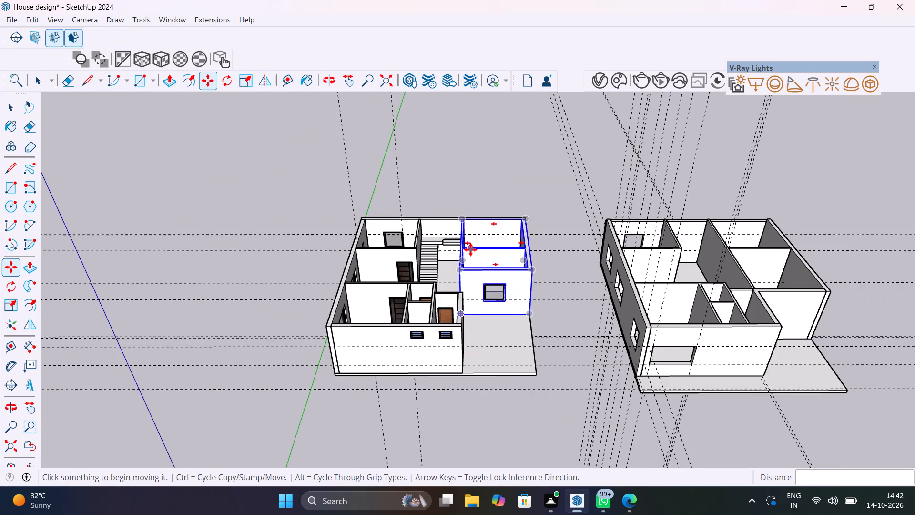
scroll(470, 249, "down", 5)
scroll(625, 304, "up", 3)
middle_click_drag(625, 302, 579, 305)
scroll(579, 306, "up", 1)
scroll(537, 292, "down", 2)
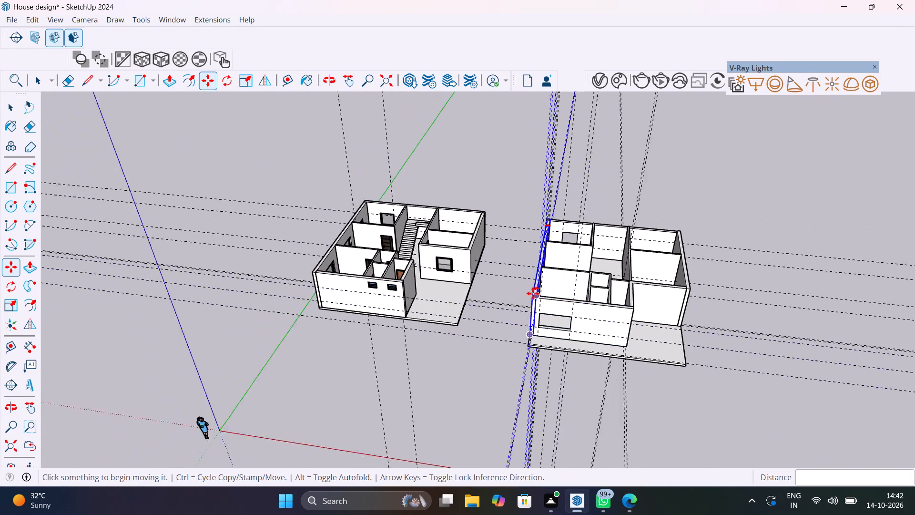
scroll(533, 293, "down", 1)
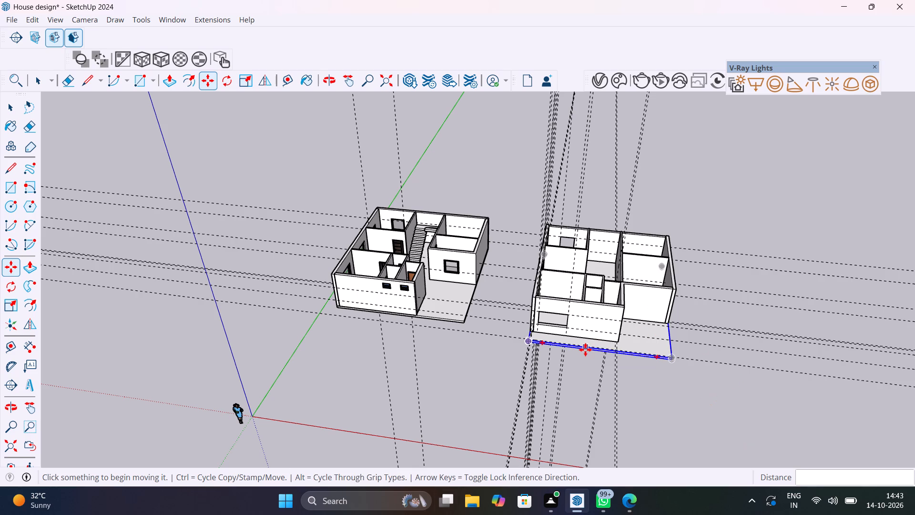
key("space")
scroll(567, 318, "down", 1)
middle_click_drag(567, 318, 747, 319)
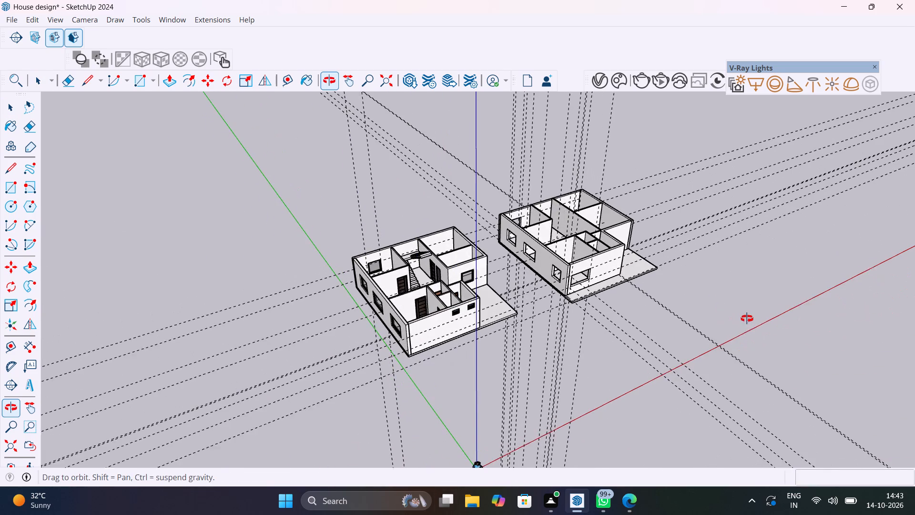
middle_click_drag(747, 319, 747, 319)
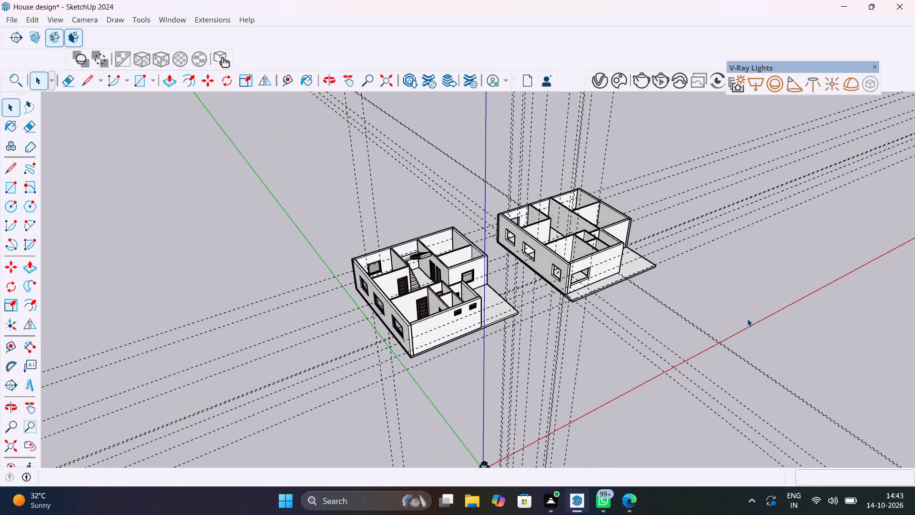
scroll(551, 231, "up", 9)
middle_click_drag(611, 251, 850, 254)
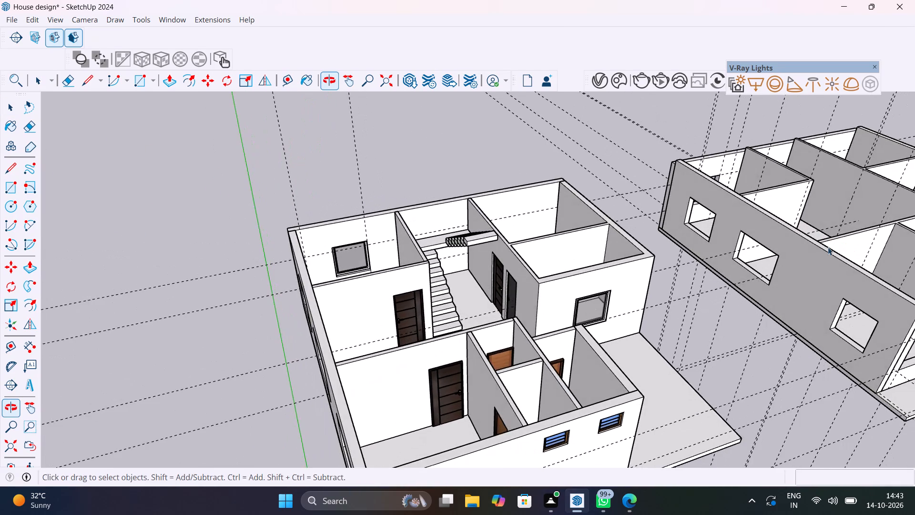
Inspect the second flight's height against the wall tops and its position within the ground-floor house.
scroll(498, 247, "up", 9)
middle_click_drag(493, 250, 450, 174)
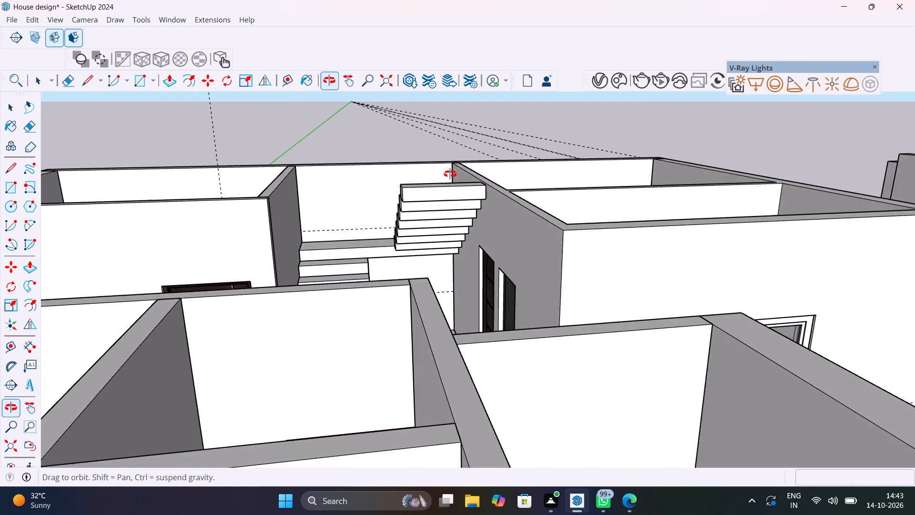
middle_click_drag(450, 174, 473, 282)
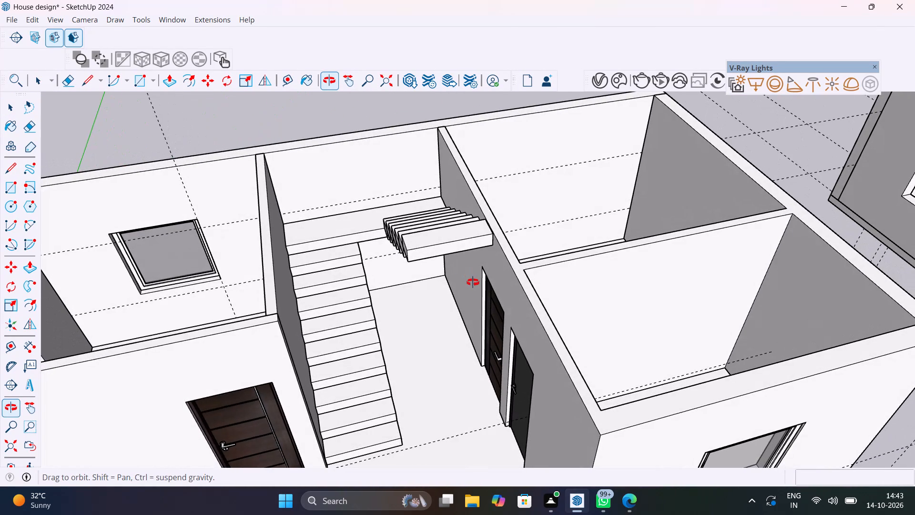
middle_click_drag(473, 282, 700, 307)
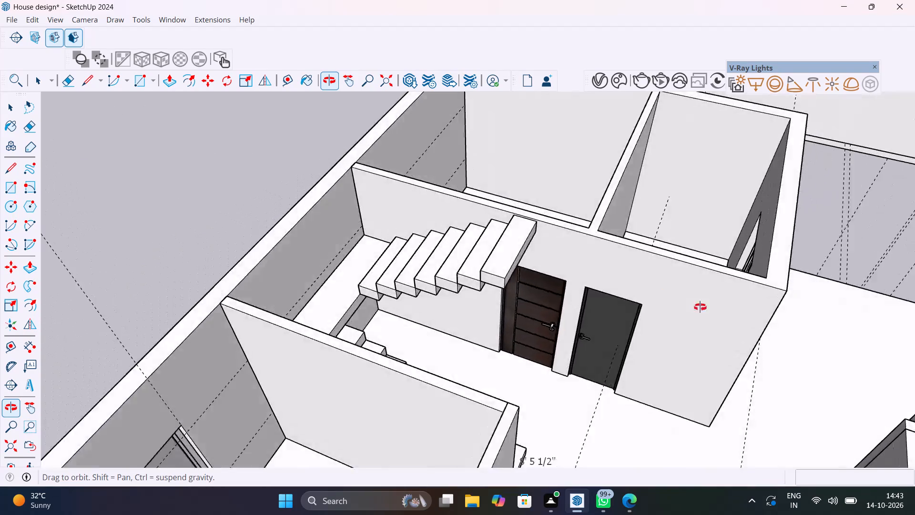
middle_click_drag(700, 307, 903, 271)
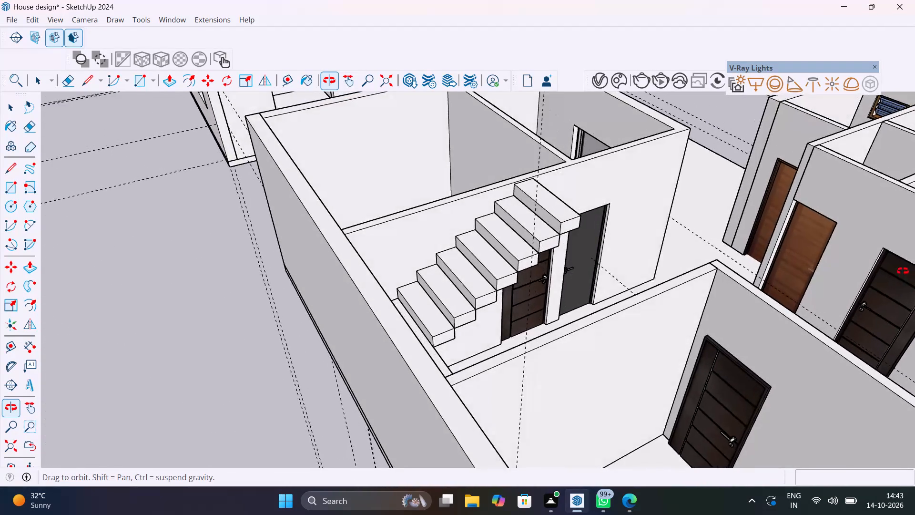
middle_click_drag(903, 271, 536, 268)
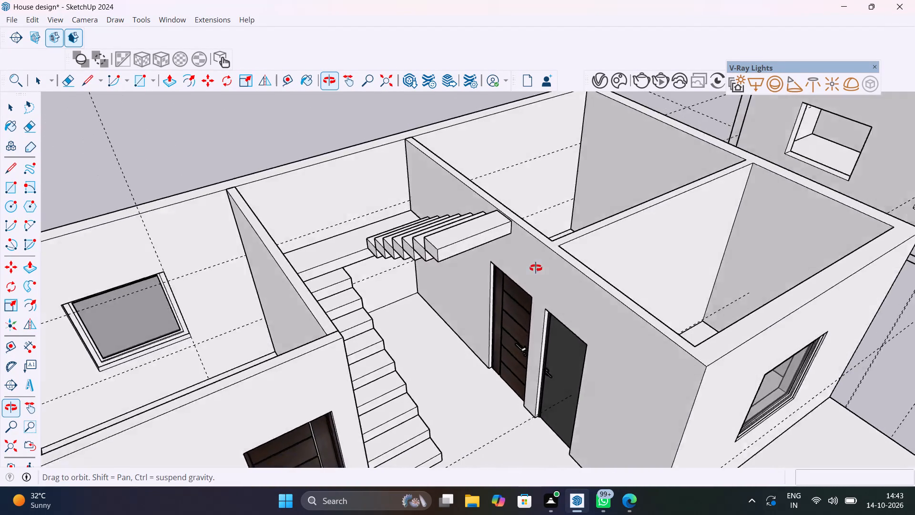
middle_click_drag(536, 268, 443, 270)
scroll(458, 280, "down", 11)
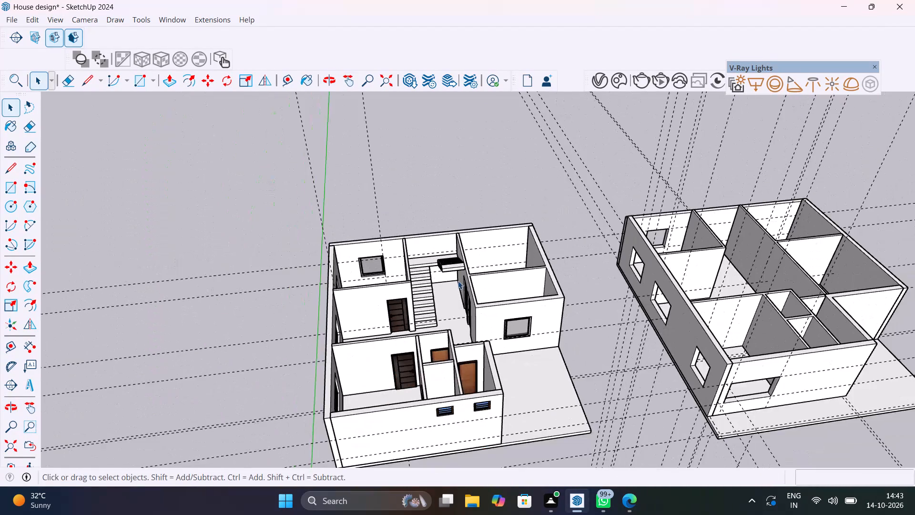
middle_click_drag(467, 297, 349, 229)
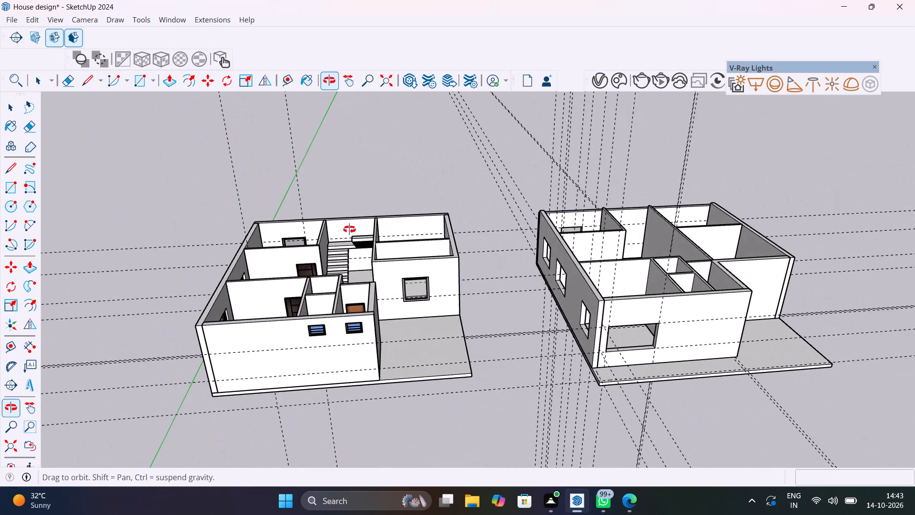
middle_click_drag(349, 229, 530, 236)
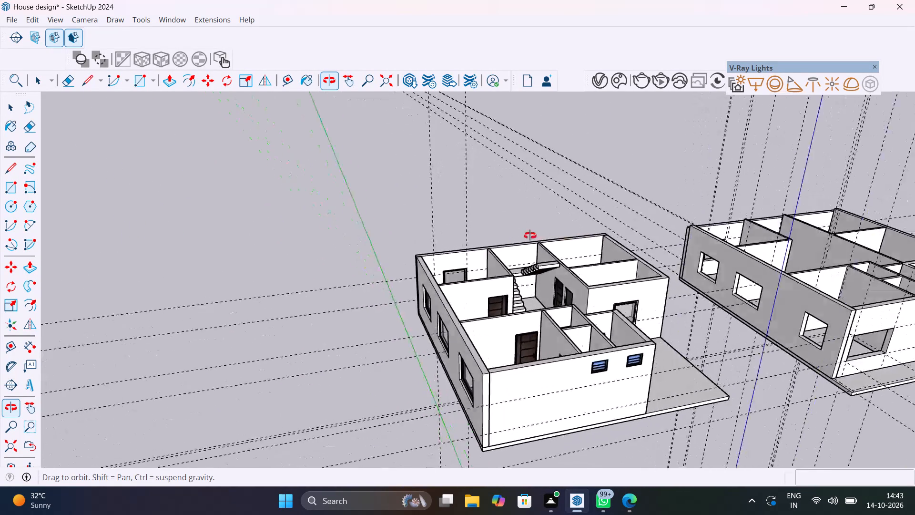
middle_click_drag(530, 236, 521, 297)
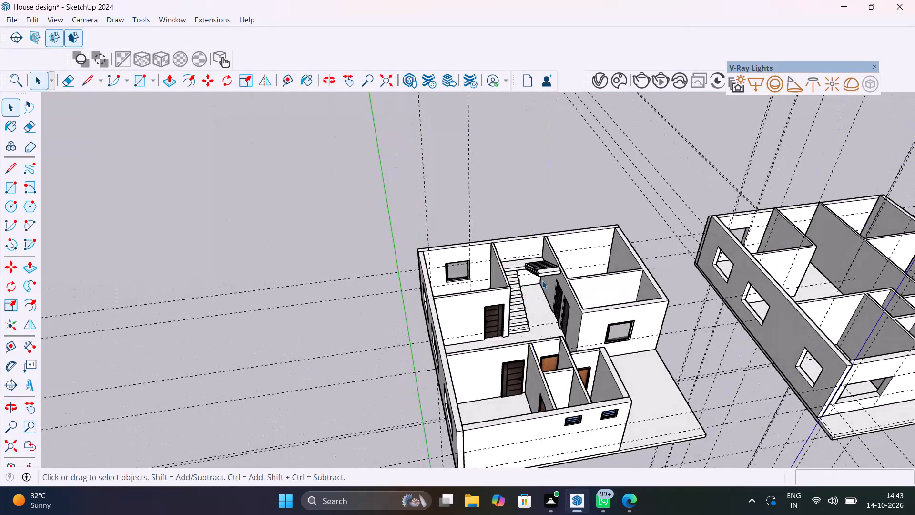
Inspect the second flight's top treads around the dark wooden door and along the passage wall.
scroll(527, 258, "up", 12)
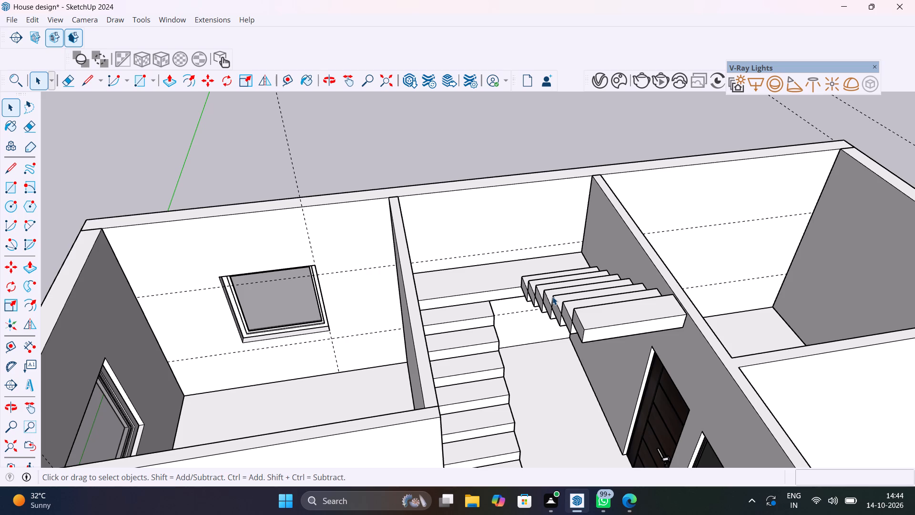
scroll(641, 317, "down", 6)
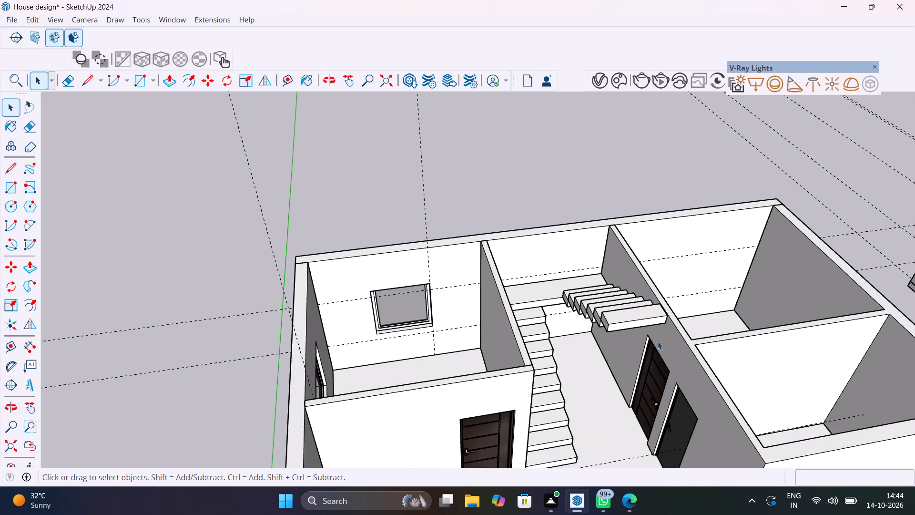
middle_click_drag(601, 315, 609, 219)
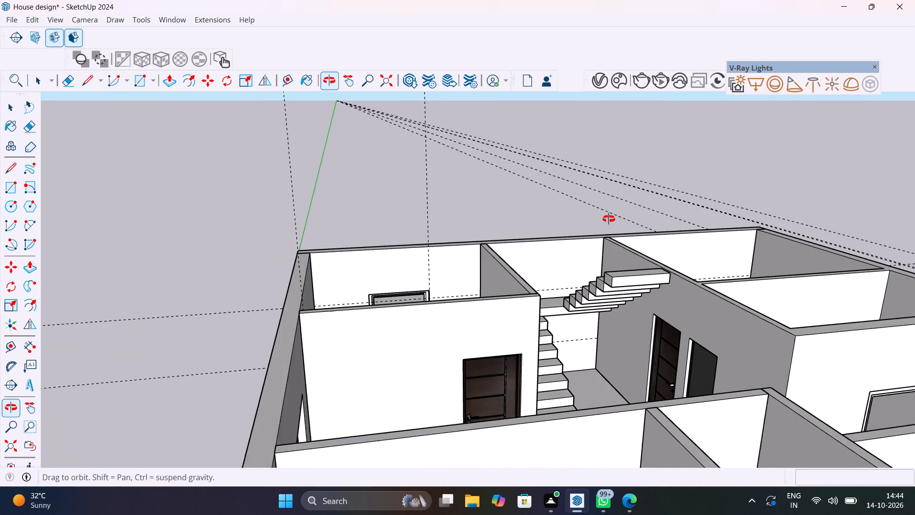
middle_click_drag(609, 219, 673, 270)
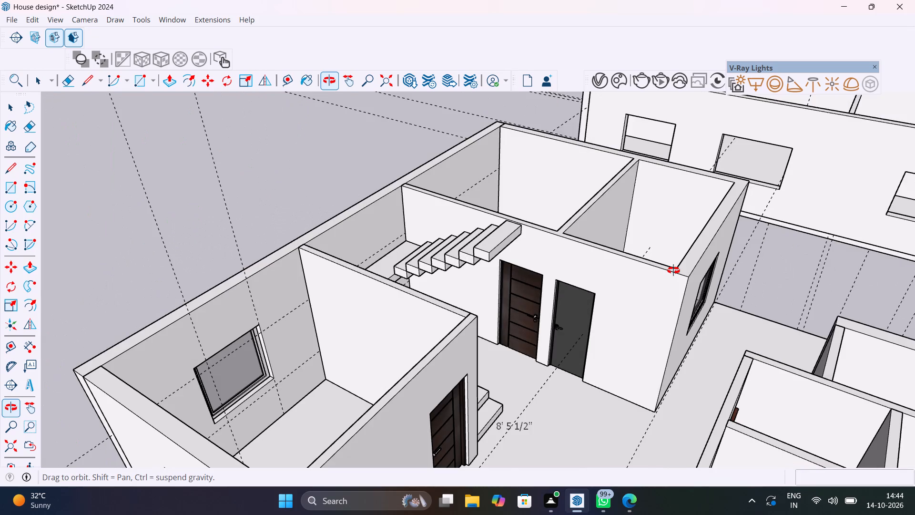
middle_click_drag(673, 270, 817, 297)
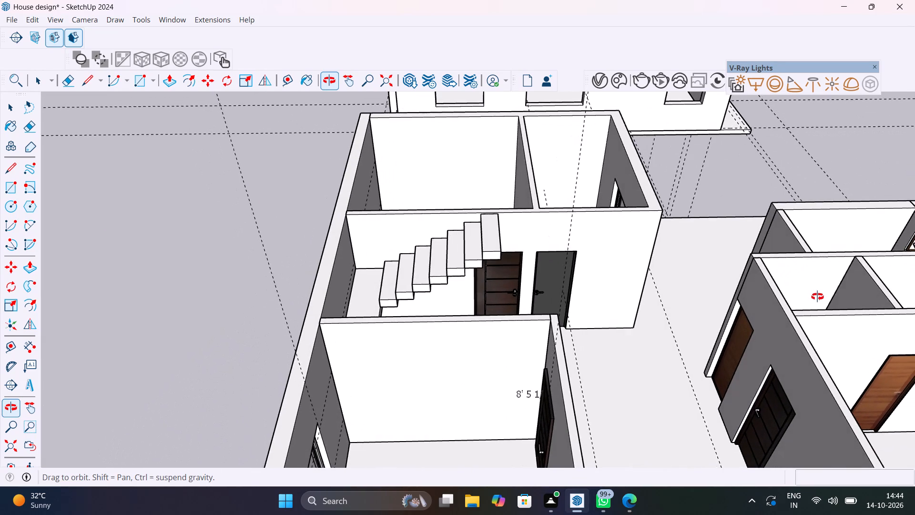
middle_click_drag(817, 297, 893, 279)
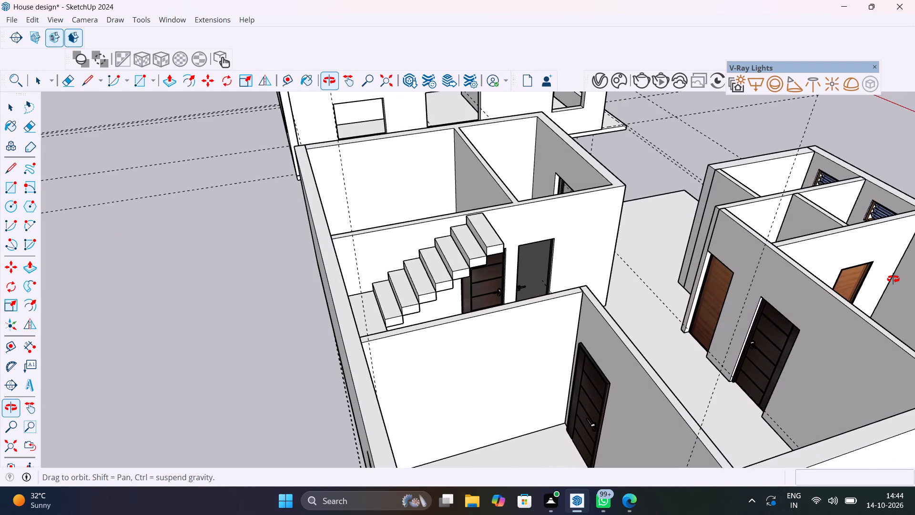
middle_click_drag(893, 279, 498, 276)
scroll(507, 253, "up", 9)
middle_click_drag(497, 270, 827, 297)
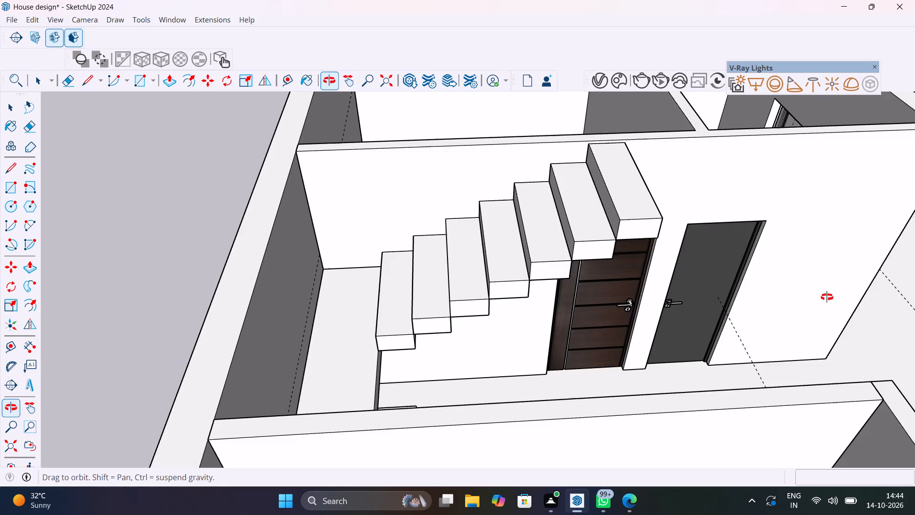
middle_click_drag(827, 297, 849, 335)
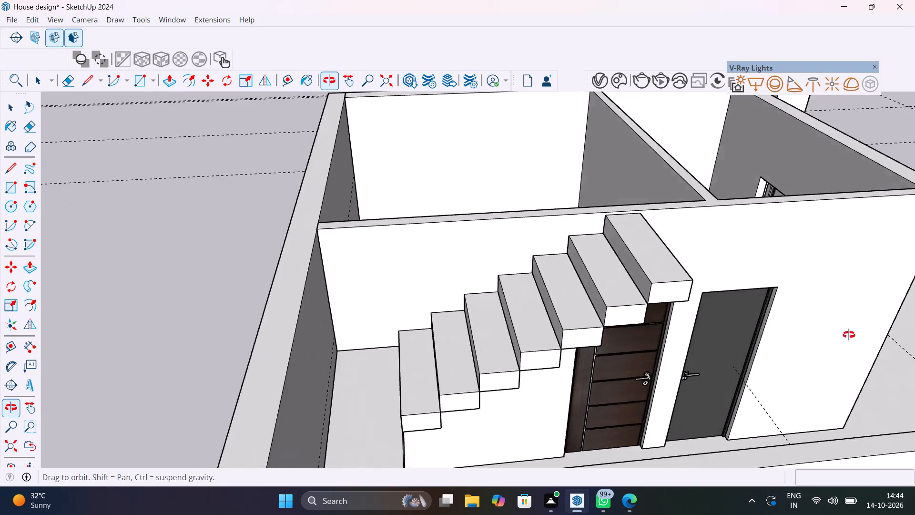
middle_click_drag(849, 335, 715, 394)
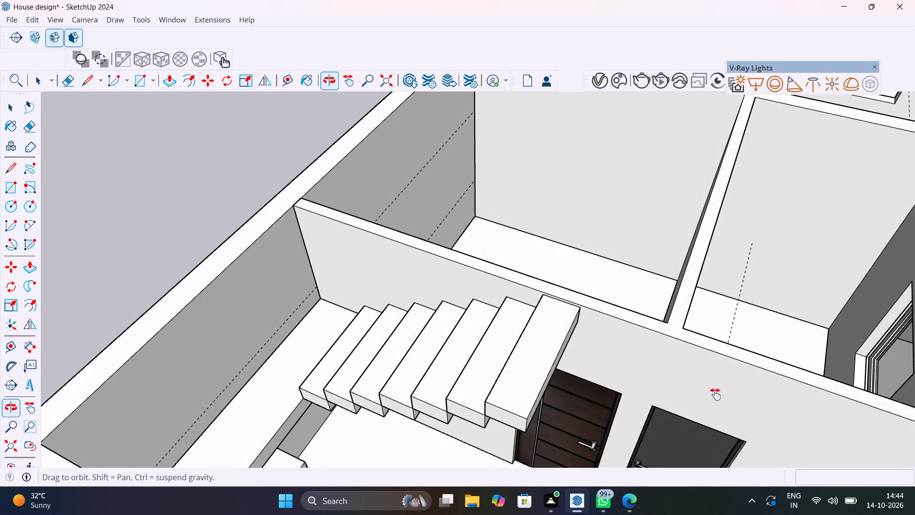
middle_click_drag(715, 394, 820, 345)
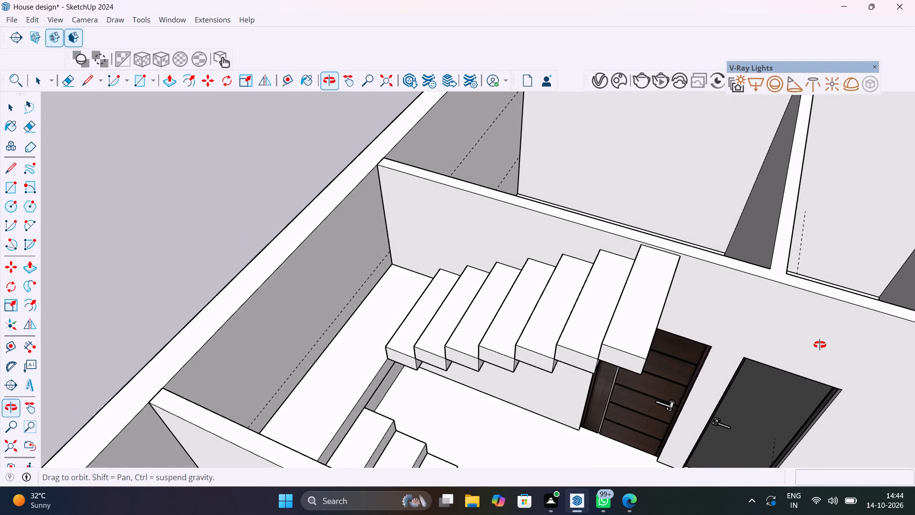
middle_click_drag(820, 345, 694, 342)
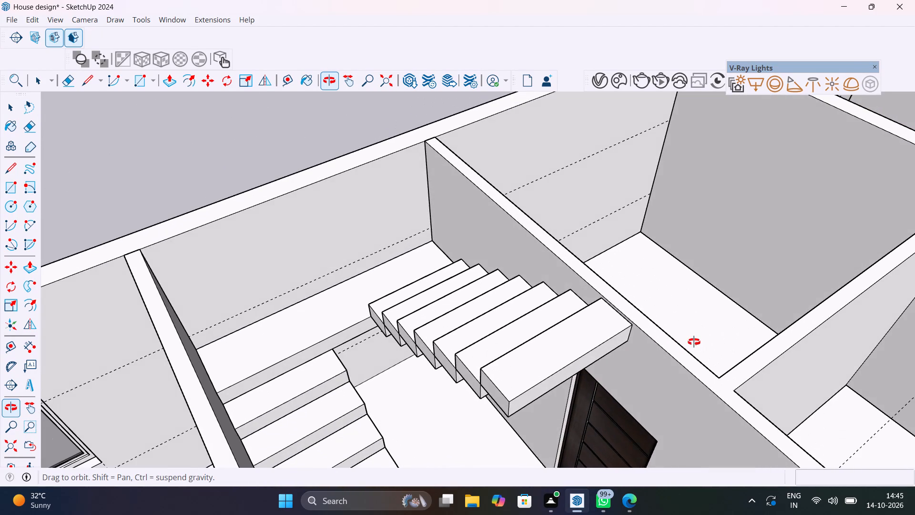
middle_click_drag(694, 342, 630, 334)
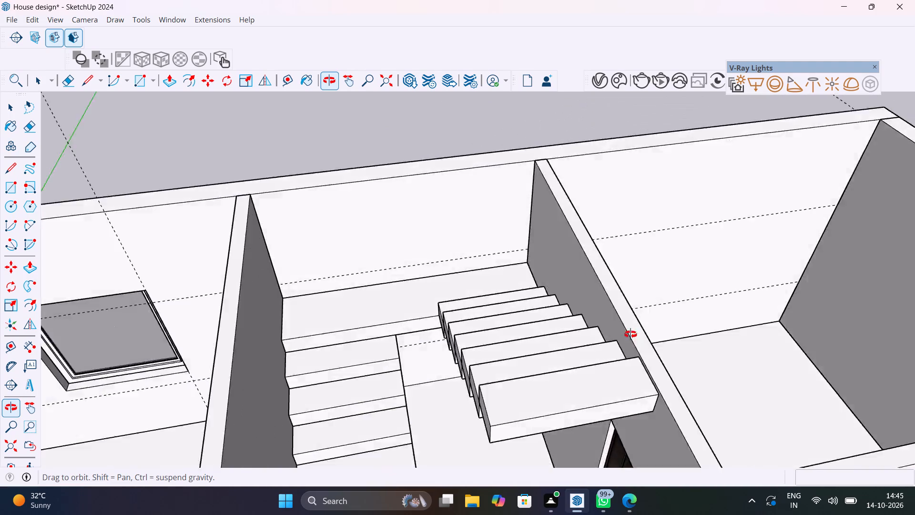
middle_click_drag(630, 334, 621, 283)
scroll(603, 352, "down", 11)
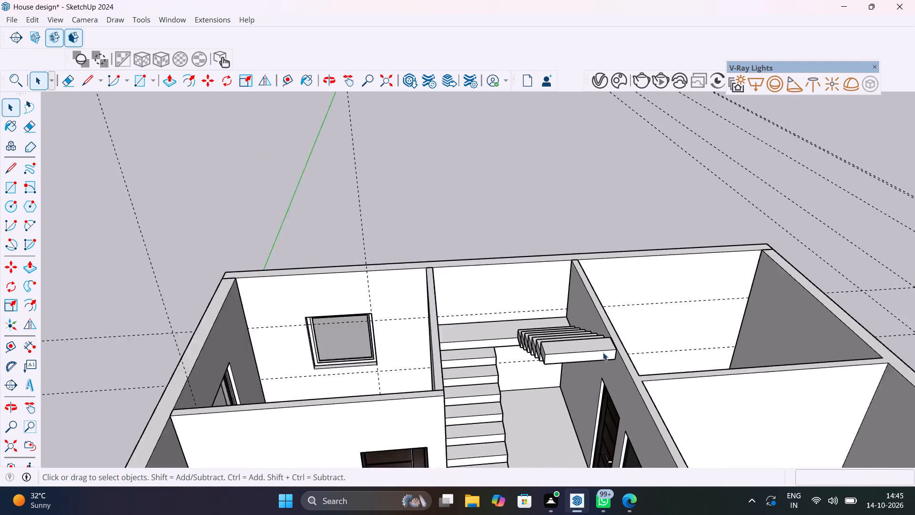
Examine the upper floor's room layout and open stair area in comparison with the ground-floor house.
scroll(603, 352, "down", 17)
middle_click_drag(600, 370, 482, 246, "shift")
scroll(669, 243, "up", 3)
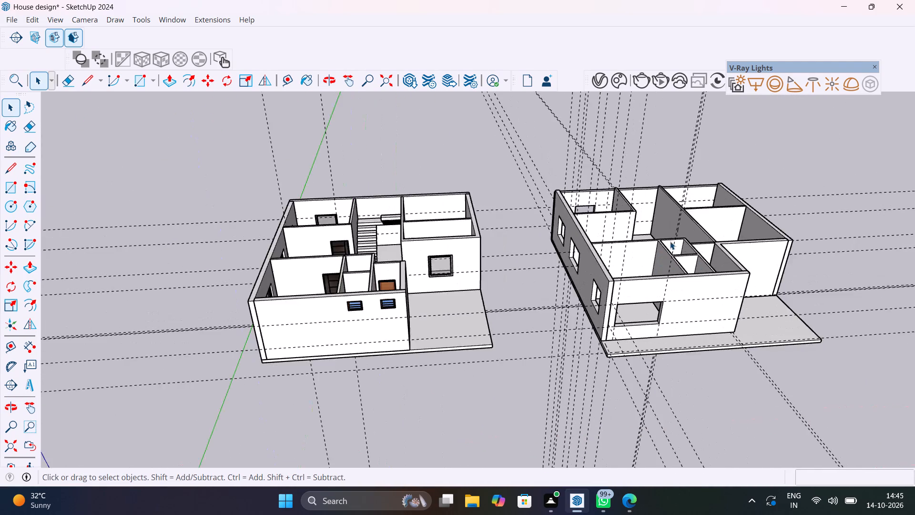
scroll(670, 241, "up", 5)
middle_click_drag(641, 241, 490, 252)
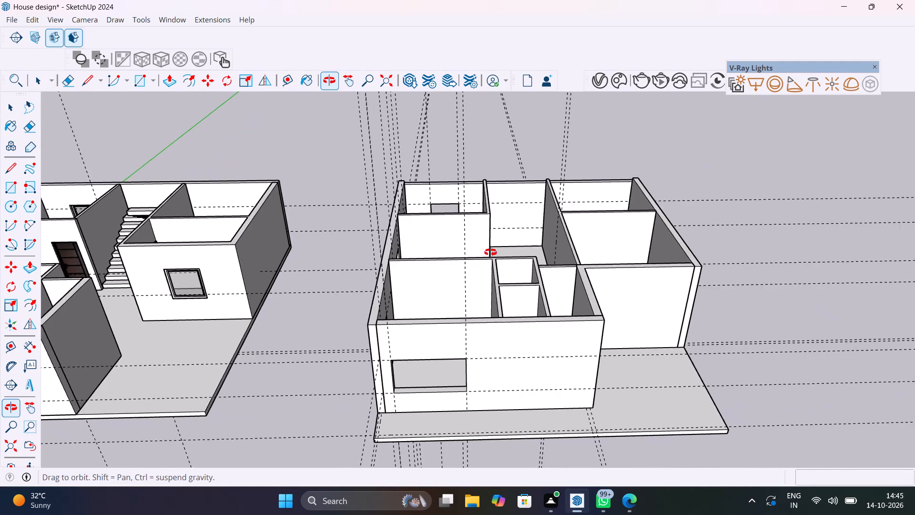
middle_click_drag(490, 252, 459, 394)
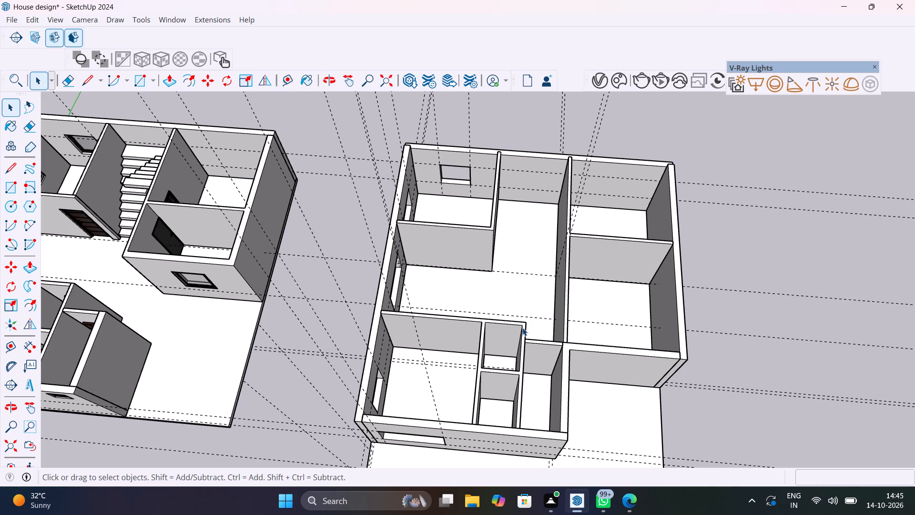
scroll(479, 203, "up", 9)
middle_click_drag(479, 229, 516, 165)
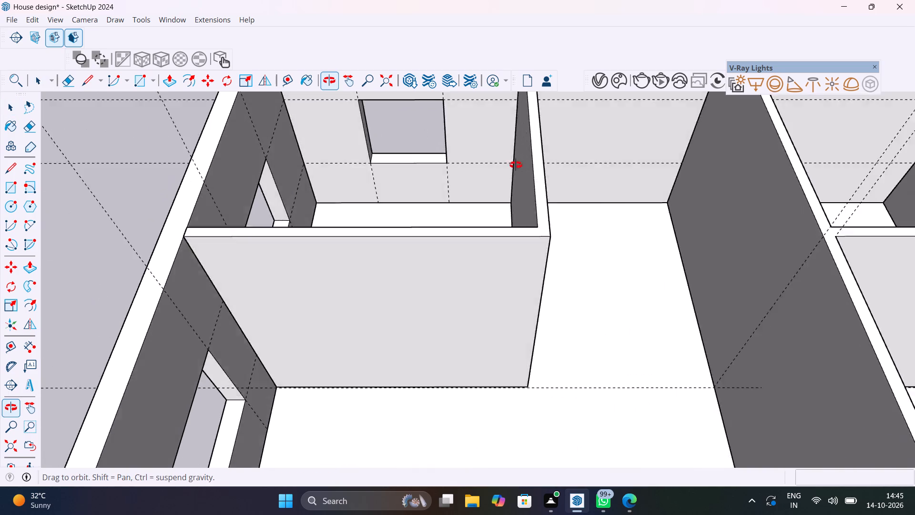
middle_click_drag(516, 165, 435, 209)
scroll(498, 212, "down", 7)
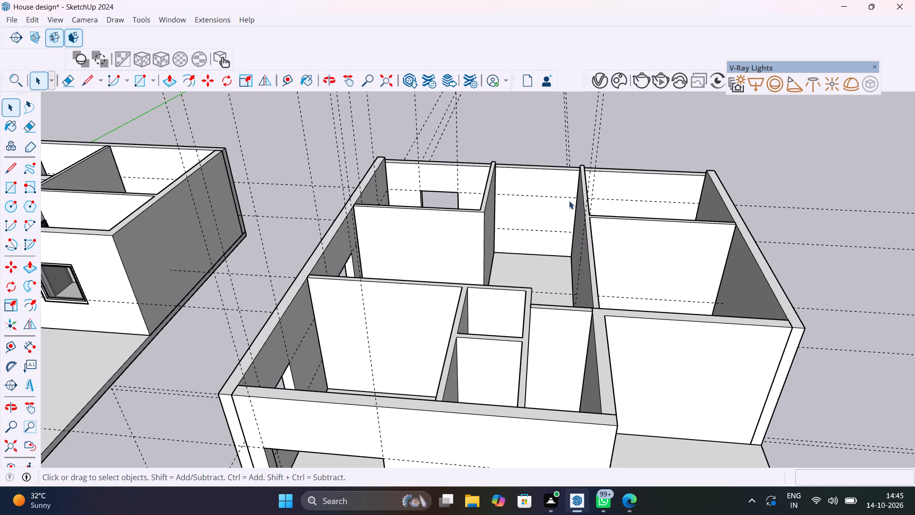
scroll(569, 201, "down", 5)
middle_click_drag(570, 209, 685, 297)
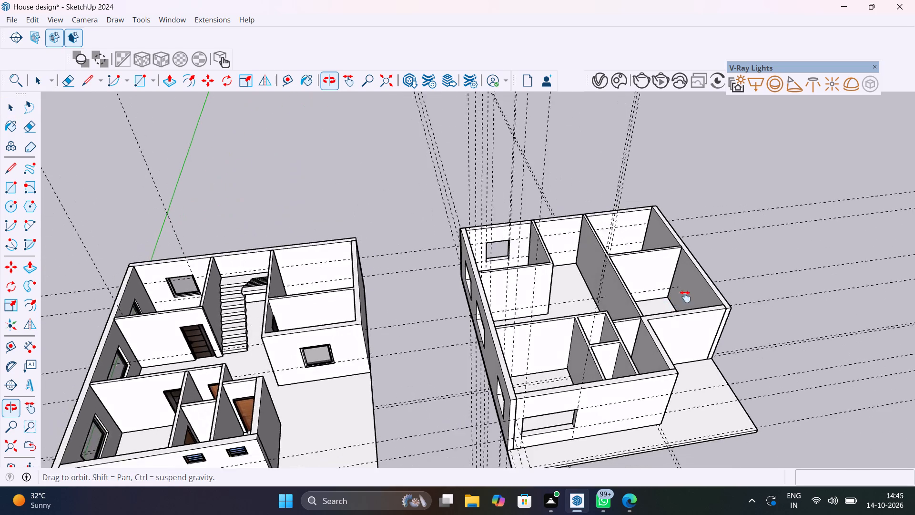
middle_click_drag(685, 297, 613, 276)
scroll(676, 276, "down", 1, "shift")
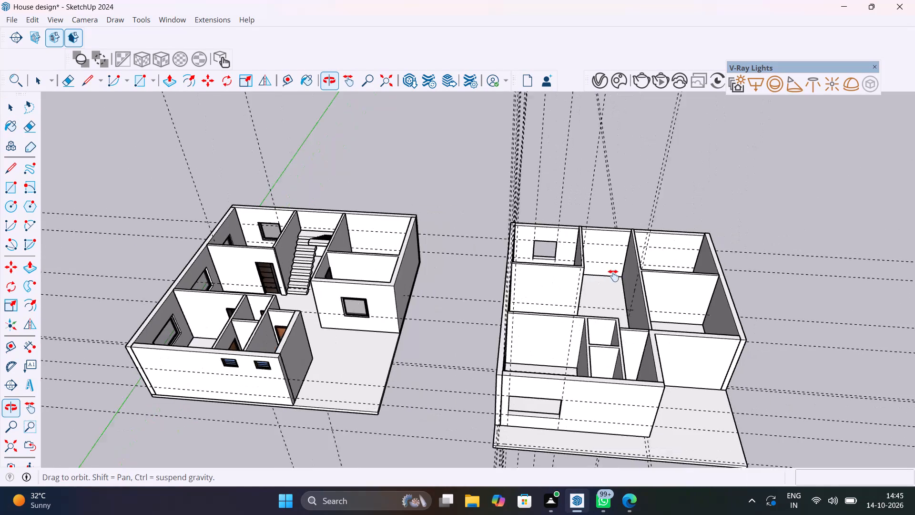
middle_click_drag(613, 276, 586, 276)
scroll(588, 258, "up", 4)
scroll(588, 258, "down", 6)
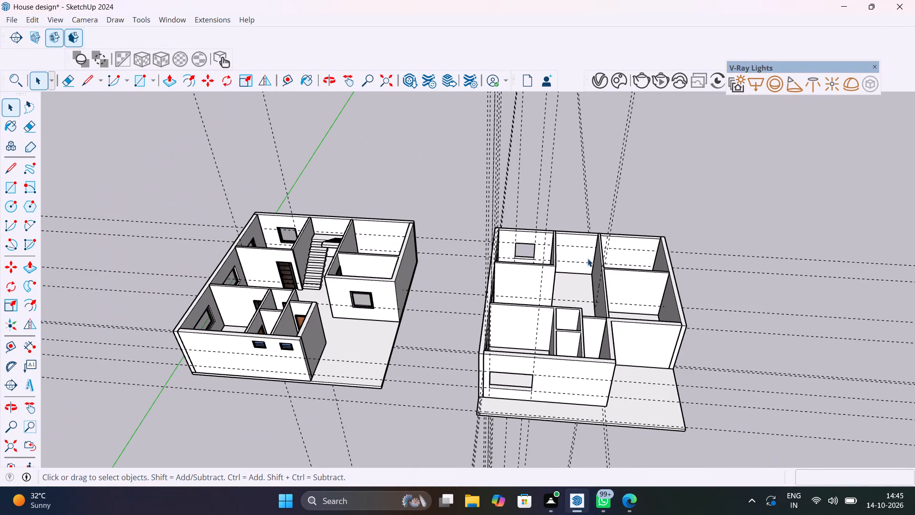
Inspect the tops of the upper floor's rear wall and the partitions meeting it.
scroll(588, 258, "up", 8)
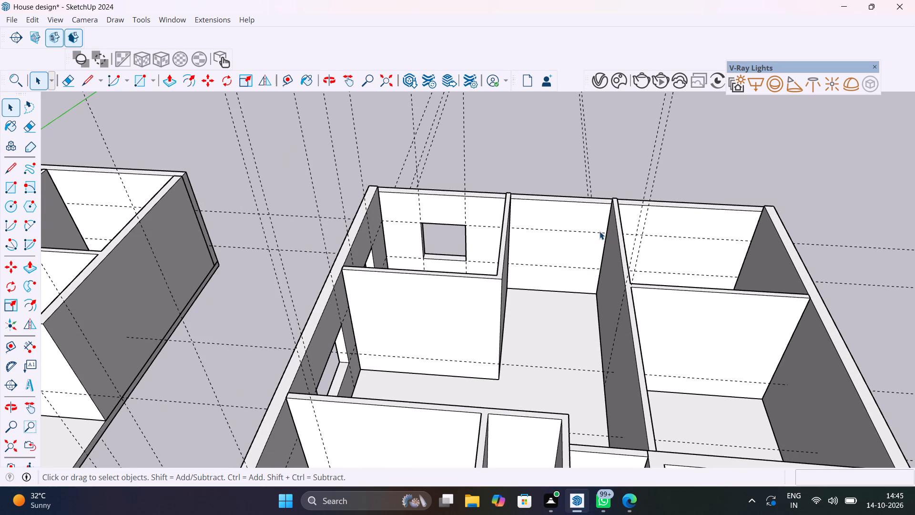
scroll(600, 231, "down", 2)
middle_click_drag(641, 237, 564, 263)
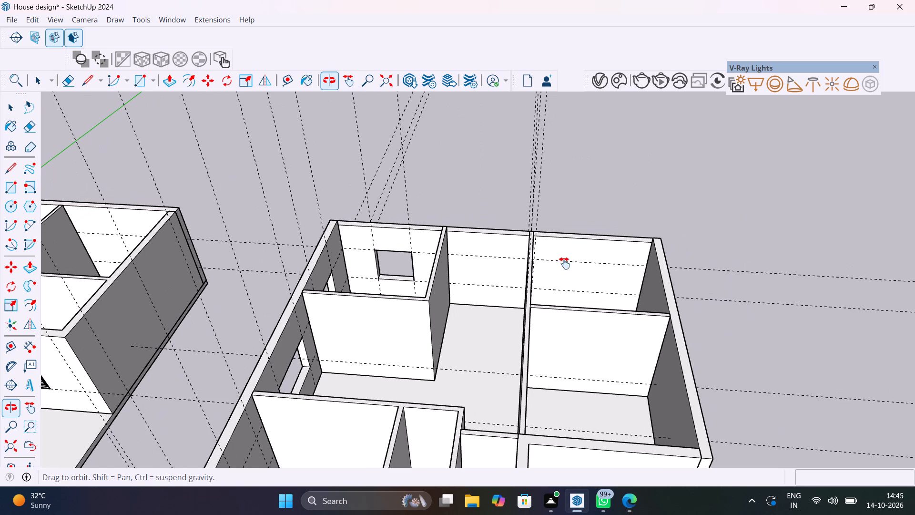
middle_click_drag(564, 263, 548, 300)
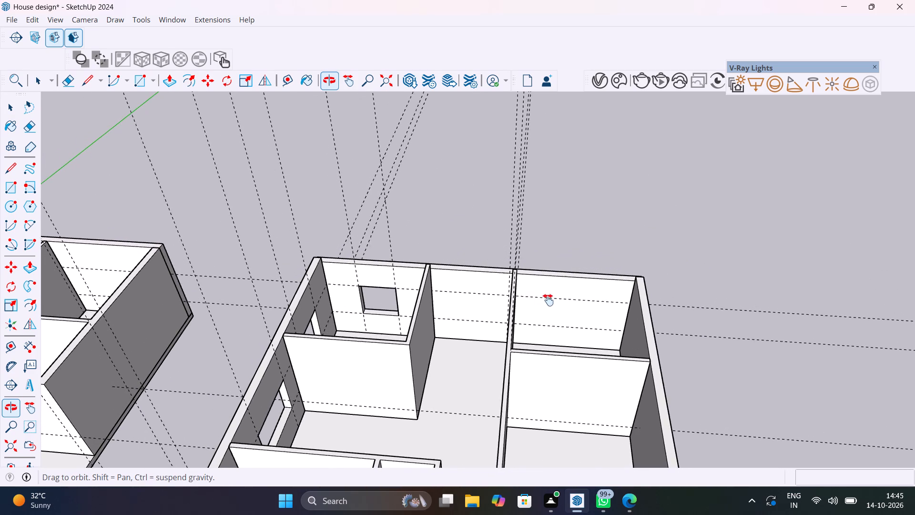
middle_click_drag(548, 300, 497, 291)
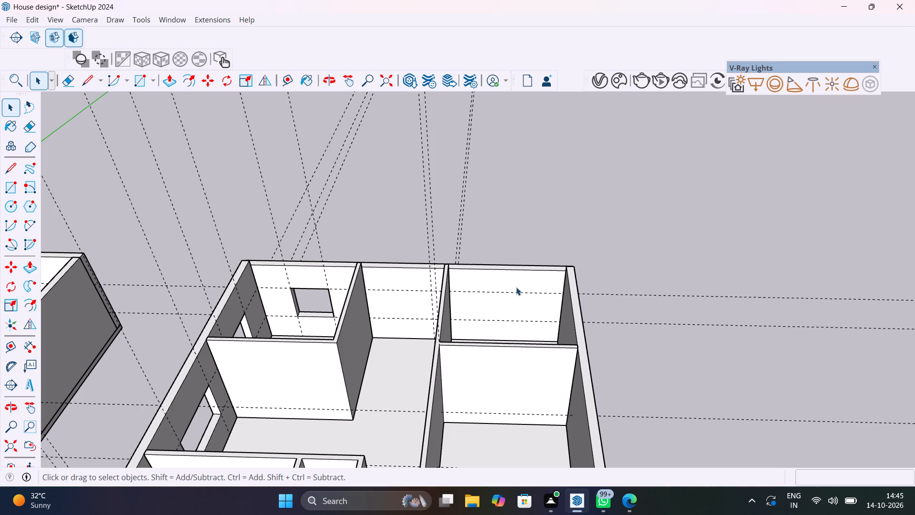
scroll(527, 268, "up", 8)
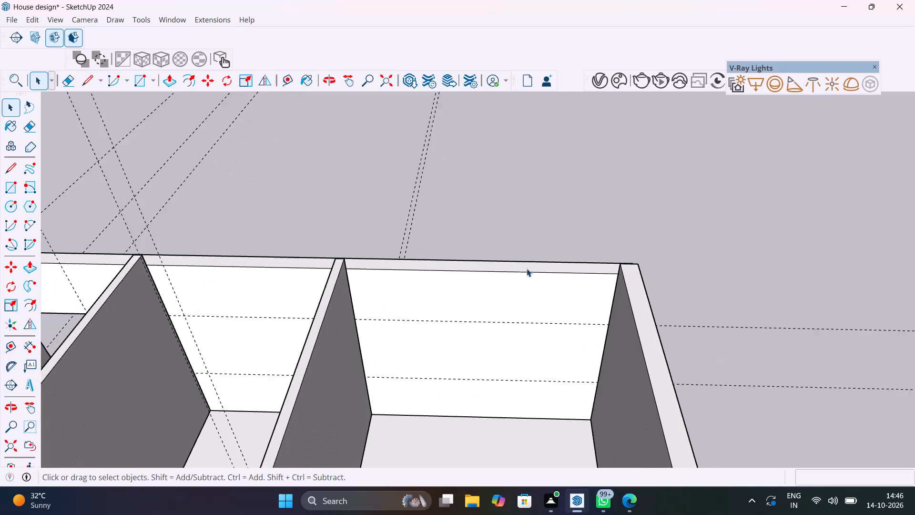
scroll(527, 268, "up", 2)
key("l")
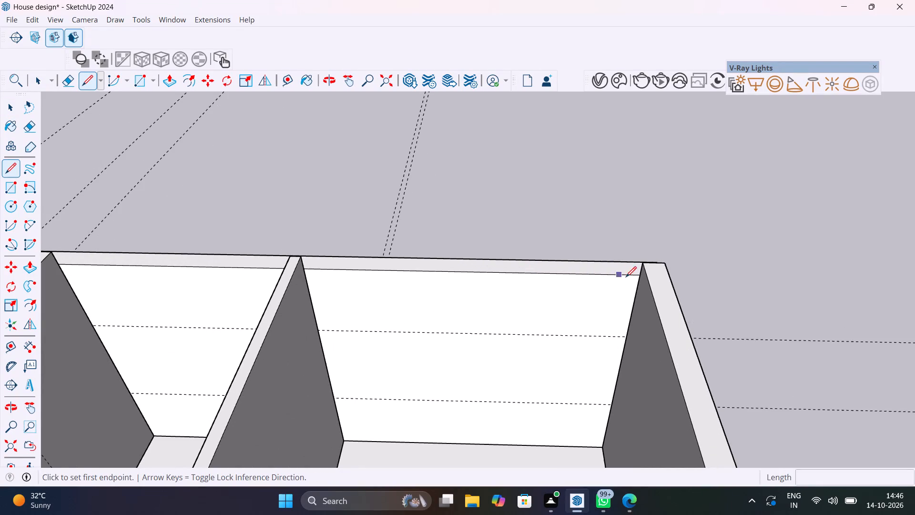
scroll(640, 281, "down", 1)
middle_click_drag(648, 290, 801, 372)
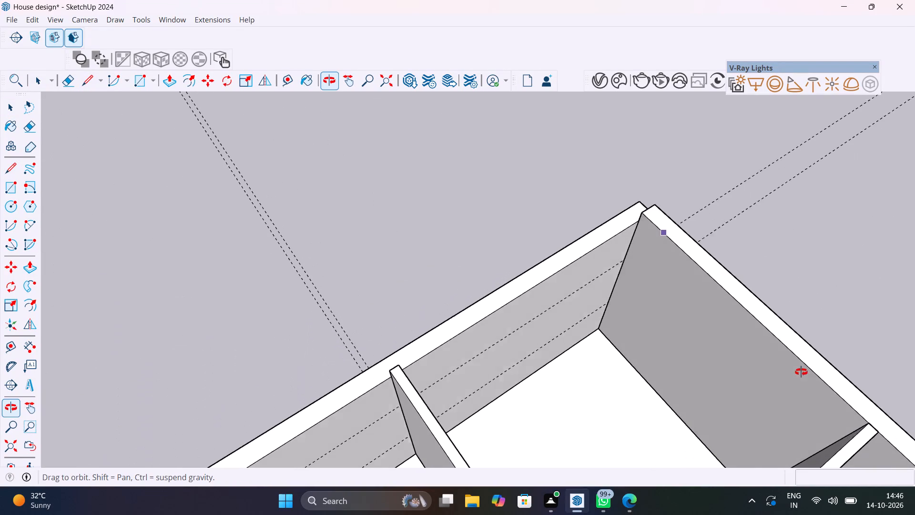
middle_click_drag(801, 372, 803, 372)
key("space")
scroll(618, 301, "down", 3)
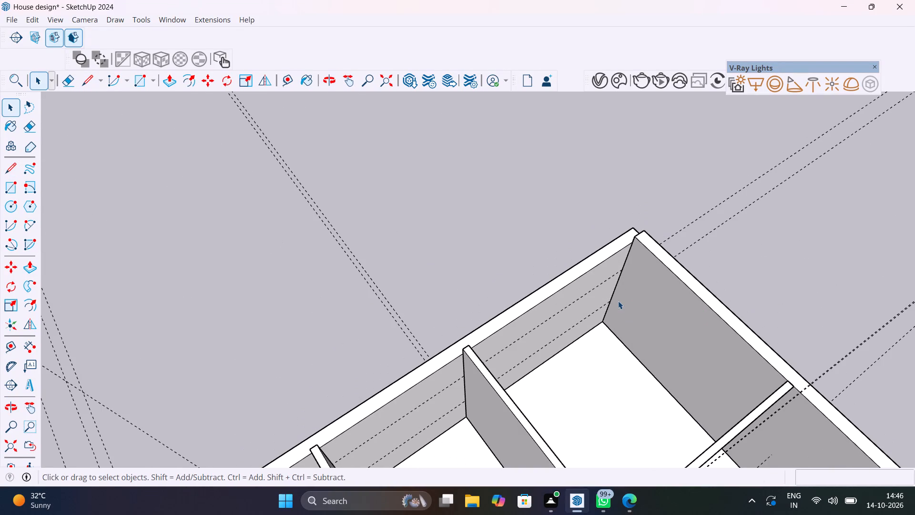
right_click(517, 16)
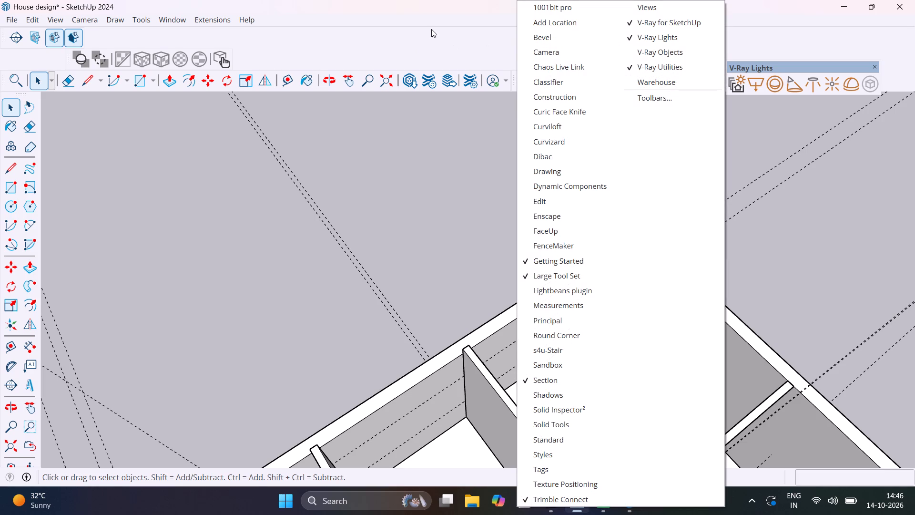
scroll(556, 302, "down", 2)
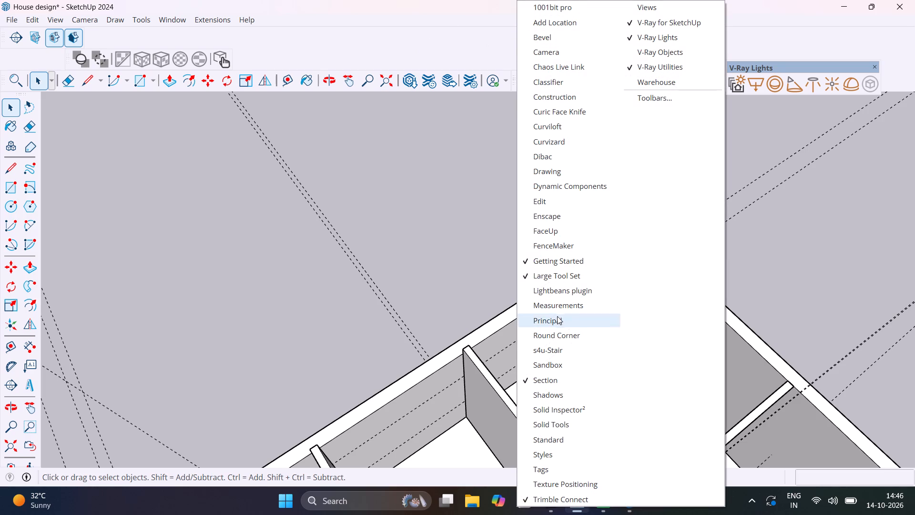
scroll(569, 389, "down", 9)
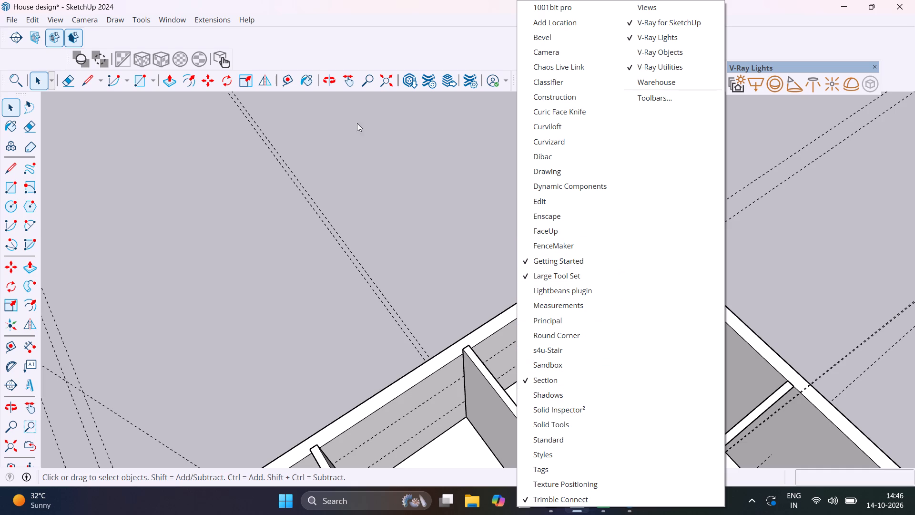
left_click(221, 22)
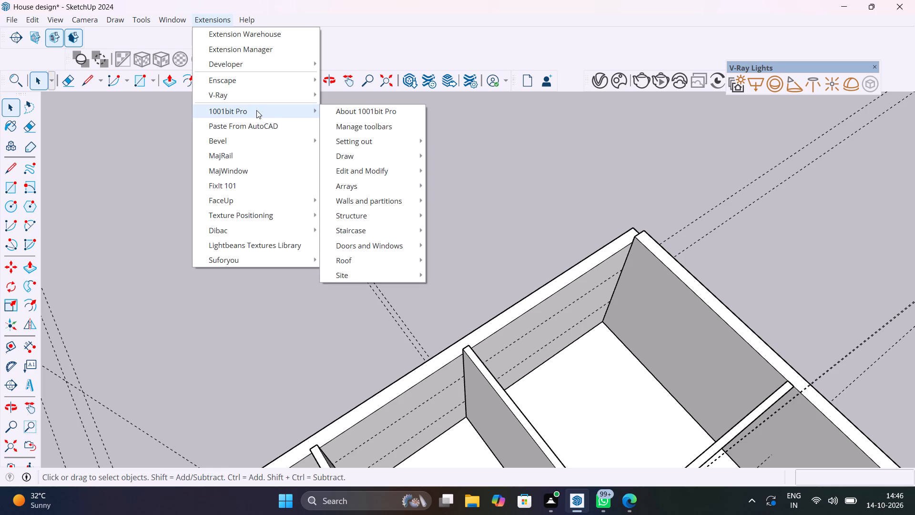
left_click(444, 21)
Measure the upper floor's wall height from the floor corner to the partition top in the corner room with a window.
scroll(465, 112, "down", 7)
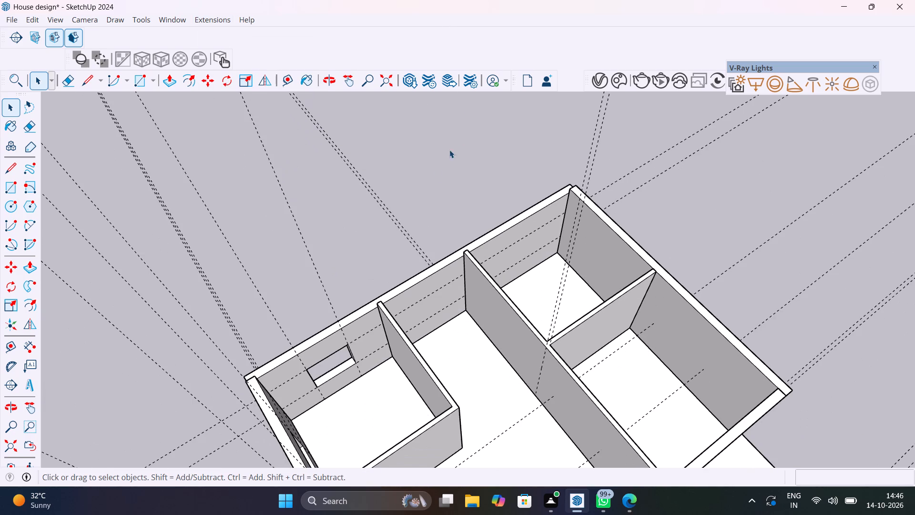
middle_click_drag(404, 199, 577, 121)
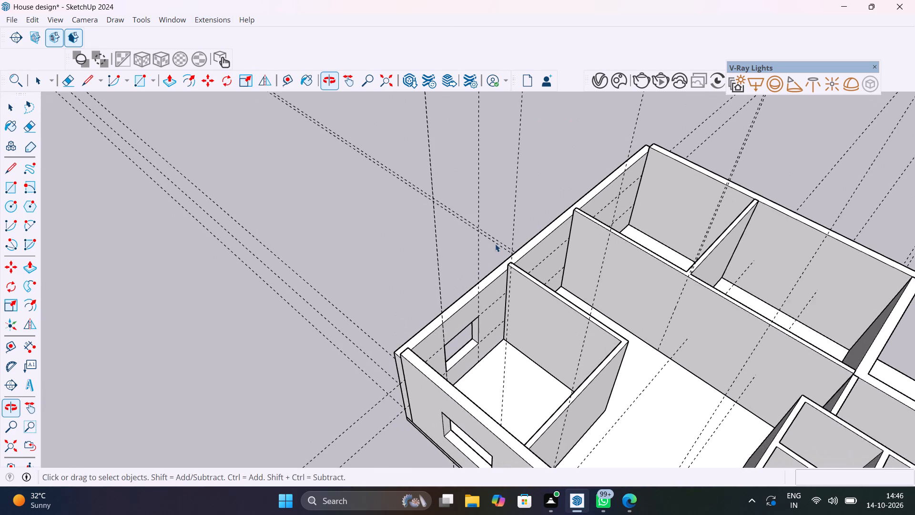
middle_click_drag(485, 252, 696, 247)
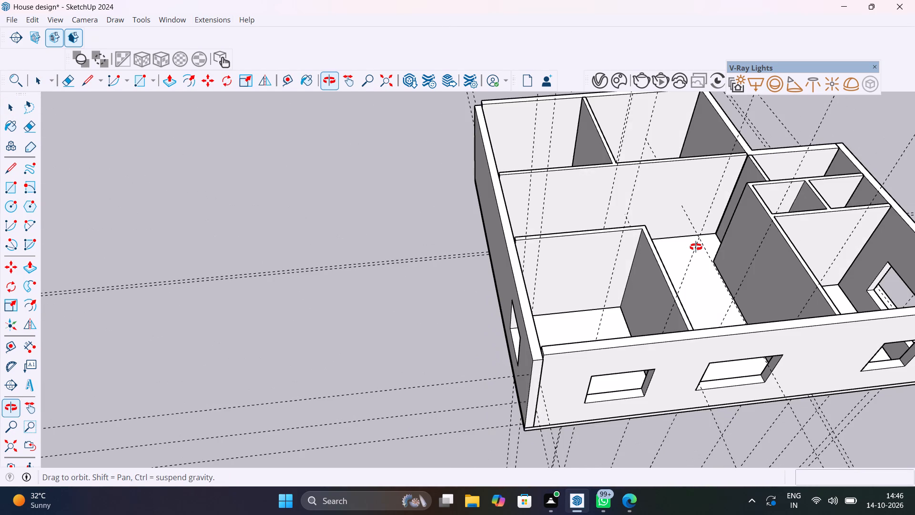
middle_click_drag(696, 247, 696, 296)
scroll(494, 248, "up", 10)
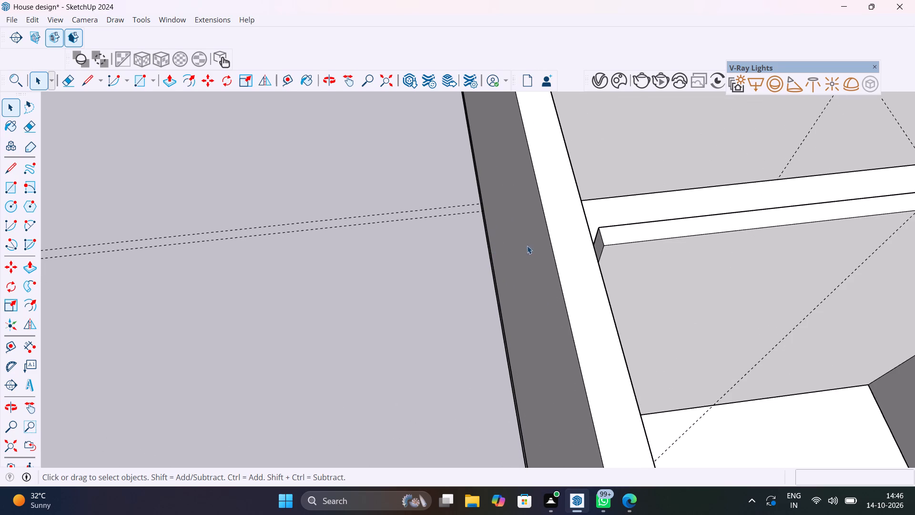
left_click(570, 249)
scroll(570, 249, "down", 7)
middle_click_drag(610, 256, 513, 227)
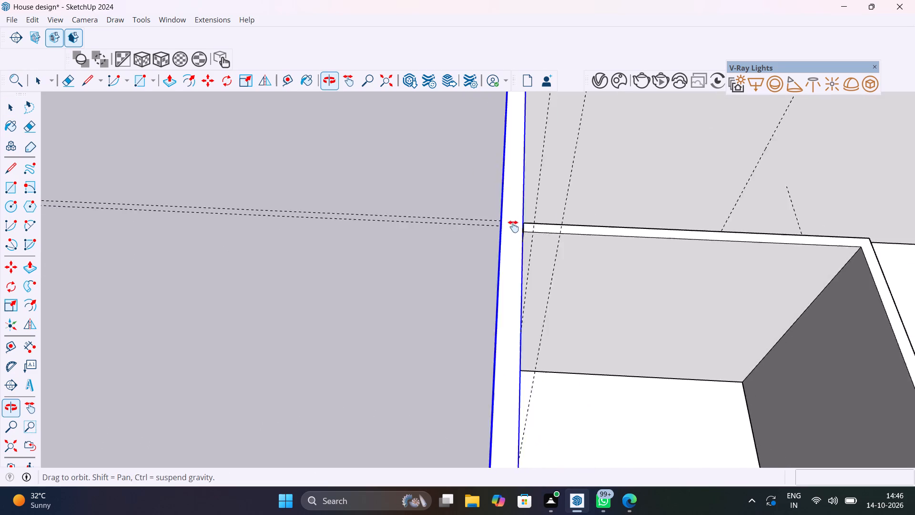
middle_click_drag(513, 227, 407, 191)
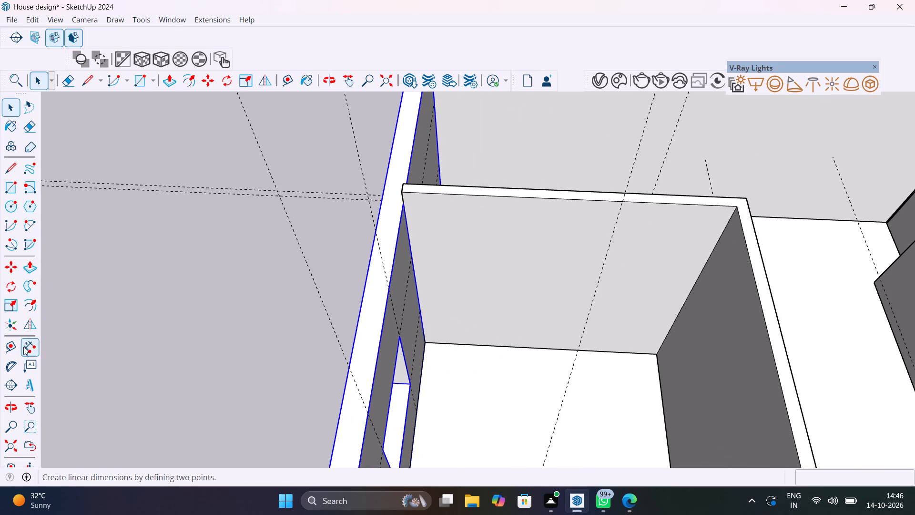
left_click(32, 344)
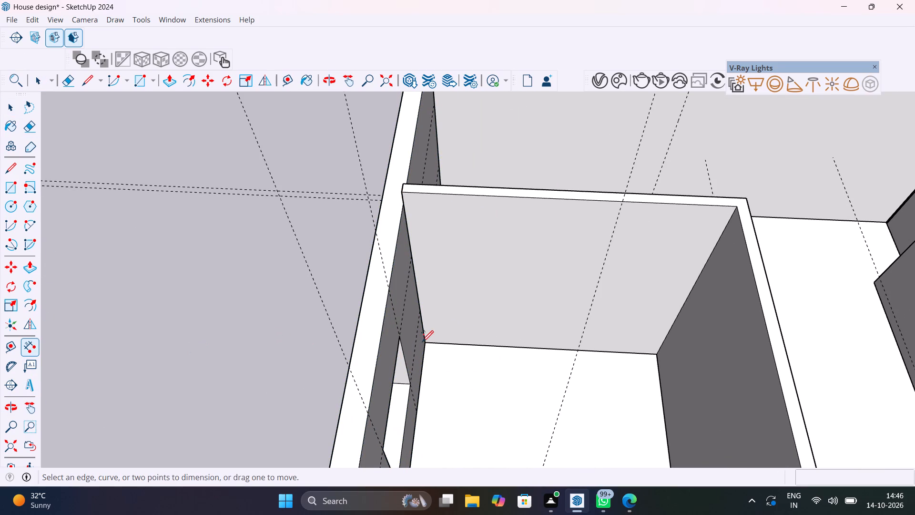
left_click(425, 342)
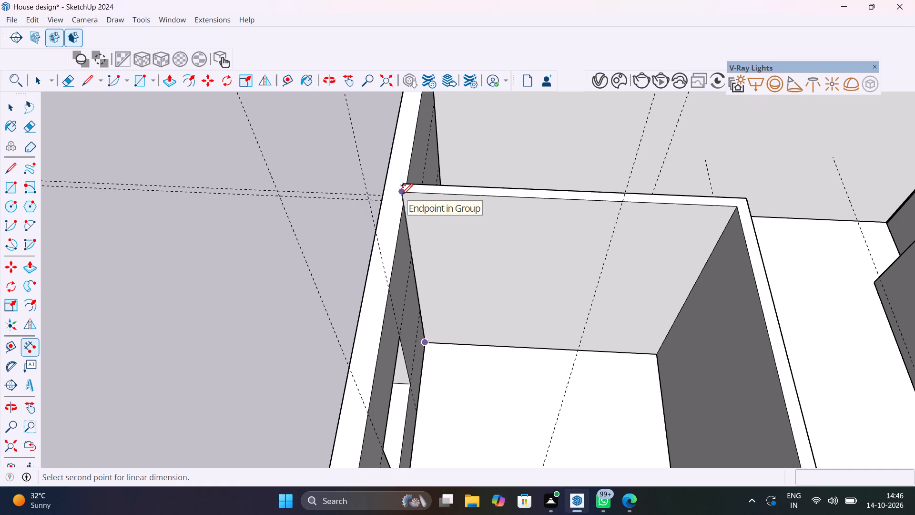
left_click(422, 194)
key("Escape")
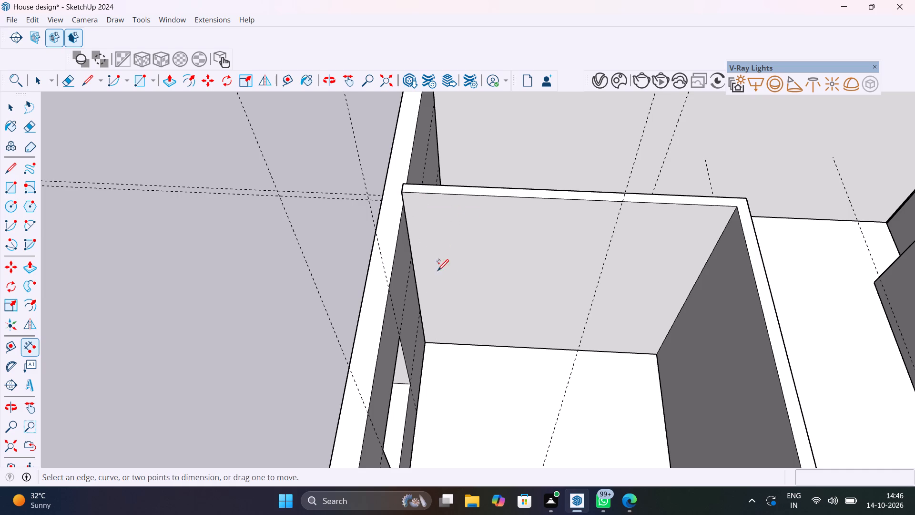
left_click(429, 341)
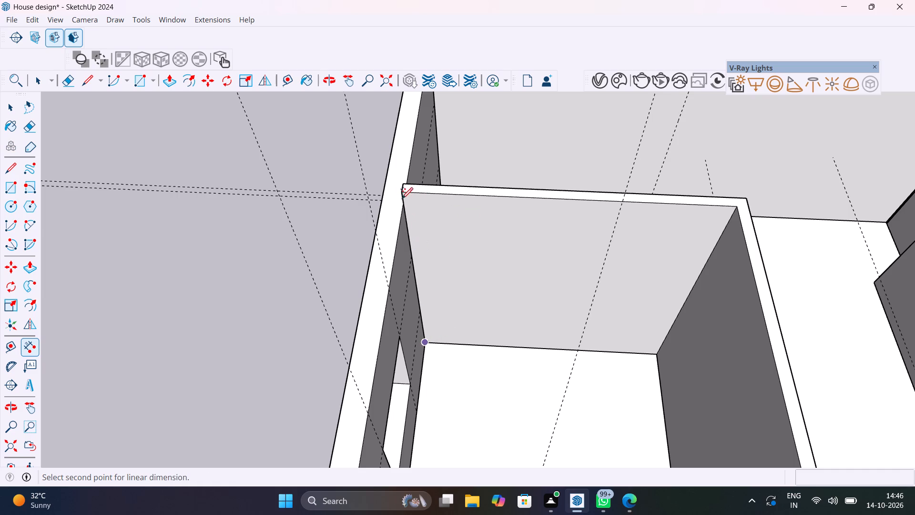
left_click(402, 194)
key("Escape")
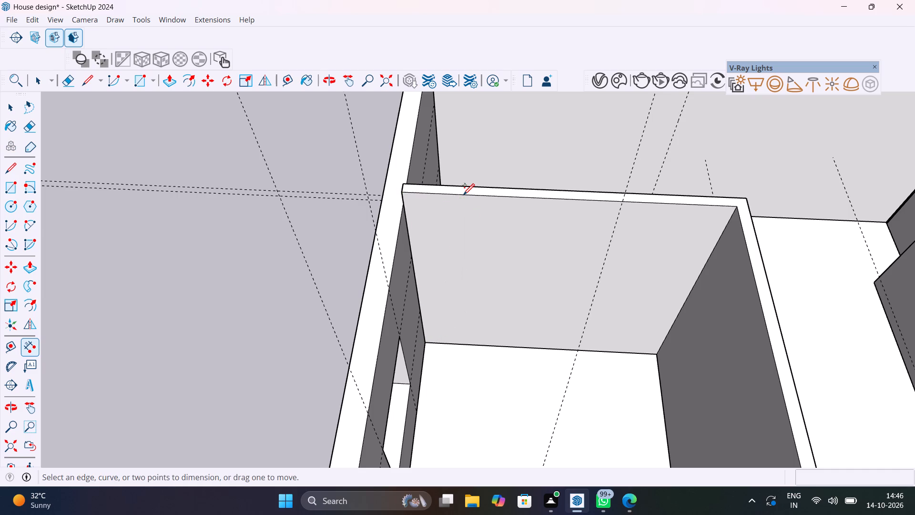
scroll(479, 224, "down", 8)
key("space")
Measure the height of the single-window outer wall at its exterior corner, from the wall top to the floor slab.
middle_click_drag(496, 251, 630, 262)
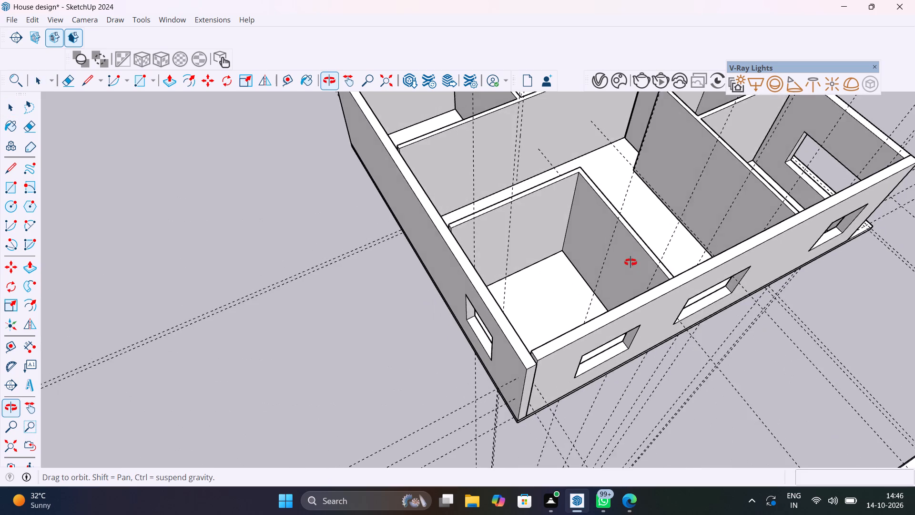
middle_click_drag(630, 262, 678, 365)
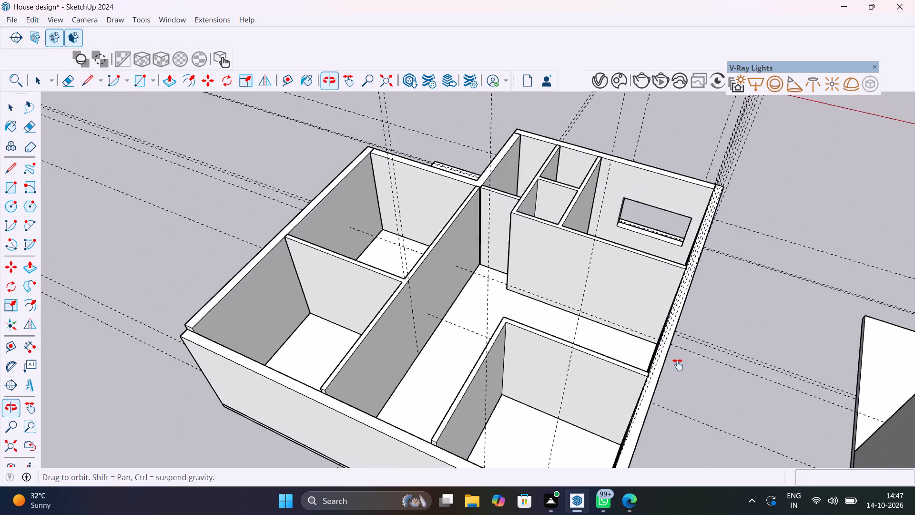
middle_click_drag(678, 365, 820, 337)
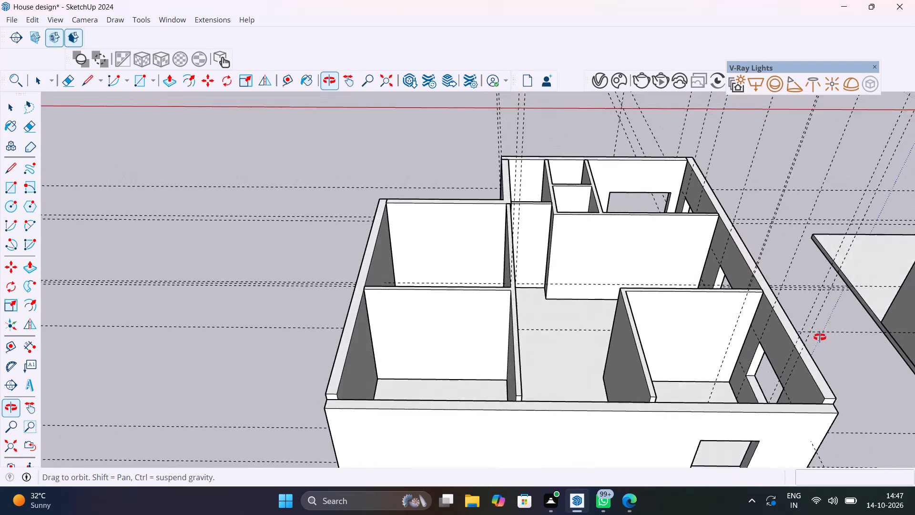
middle_click_drag(820, 337, 901, 246)
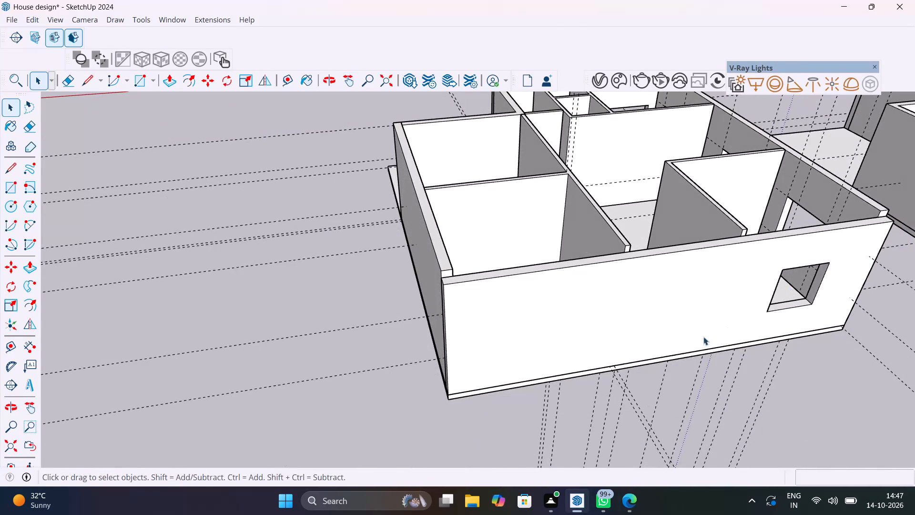
middle_click_drag(710, 337, 813, 324)
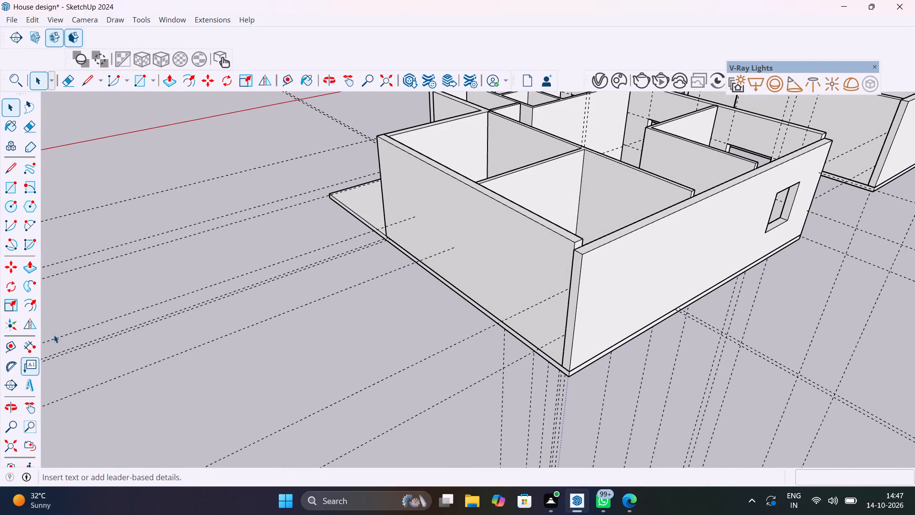
left_click(29, 342)
left_click(582, 253)
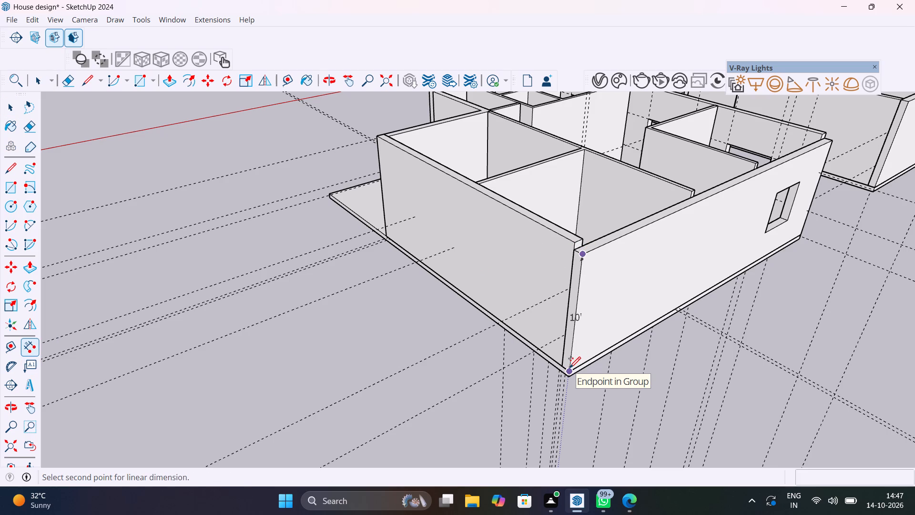
key("space")
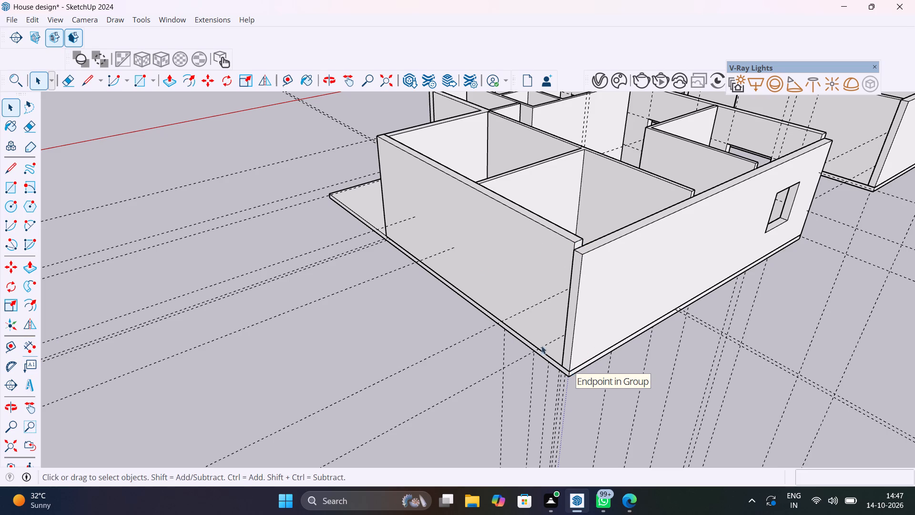
Check the height of the three-window outer wall at its corner with the single-window wall.
middle_click_drag(488, 306, 327, 319)
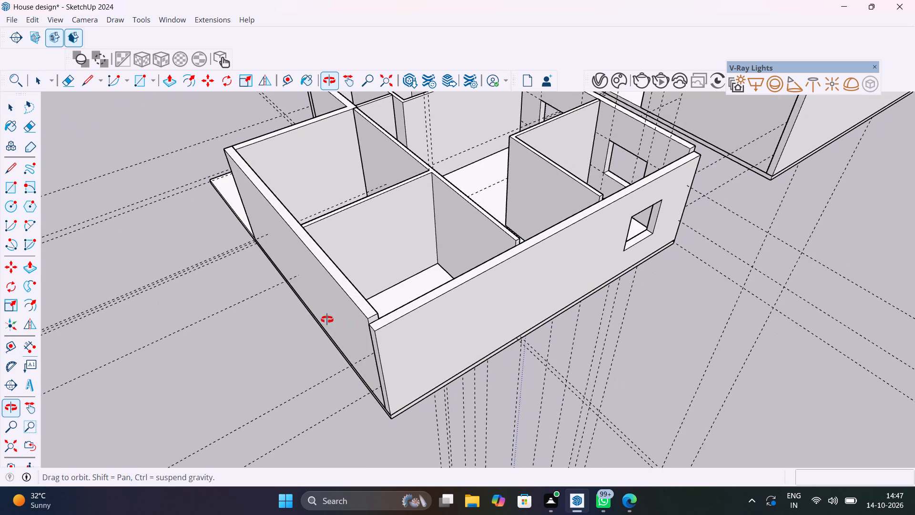
middle_click_drag(327, 319, 0, 318)
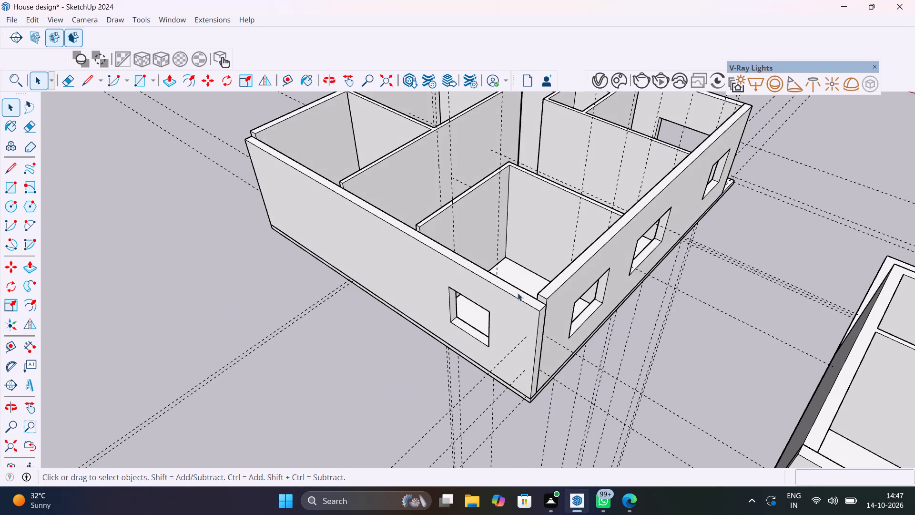
middle_click_drag(629, 255, 412, 203)
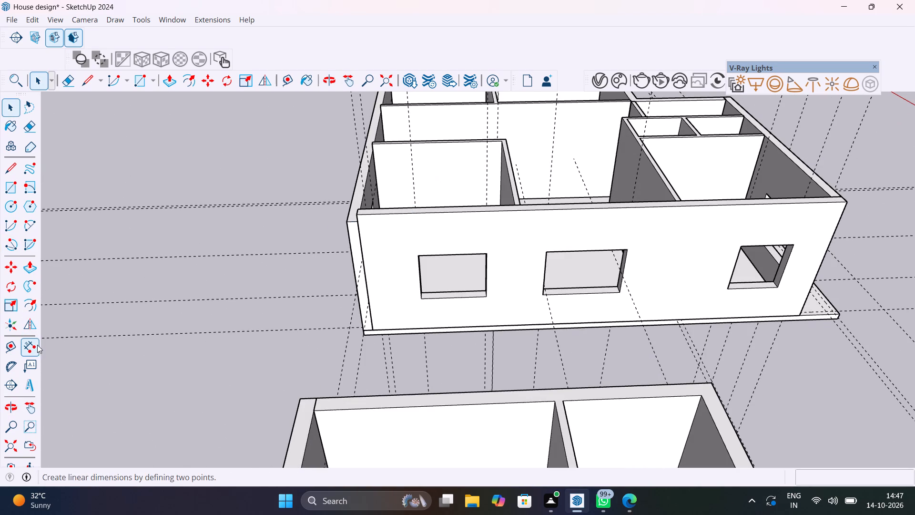
left_click(36, 346)
left_click(359, 214)
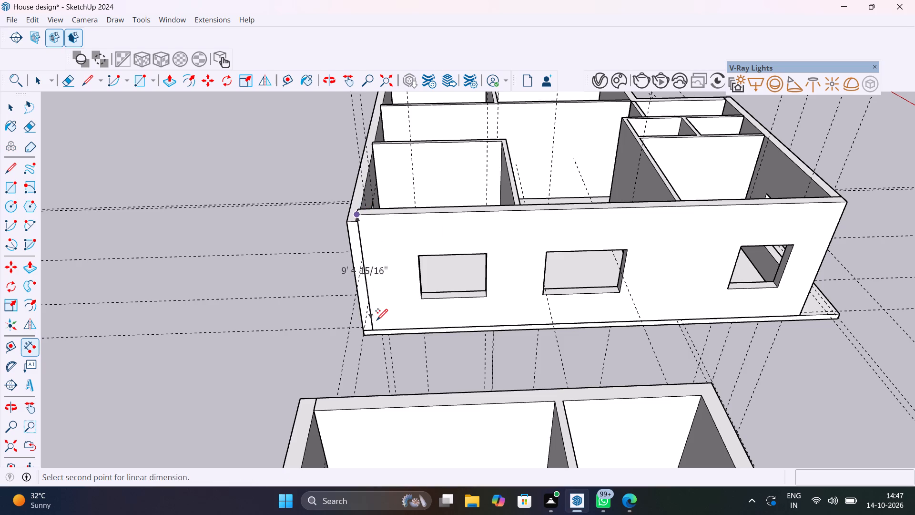
key("Escape")
scroll(389, 264, "up", 1)
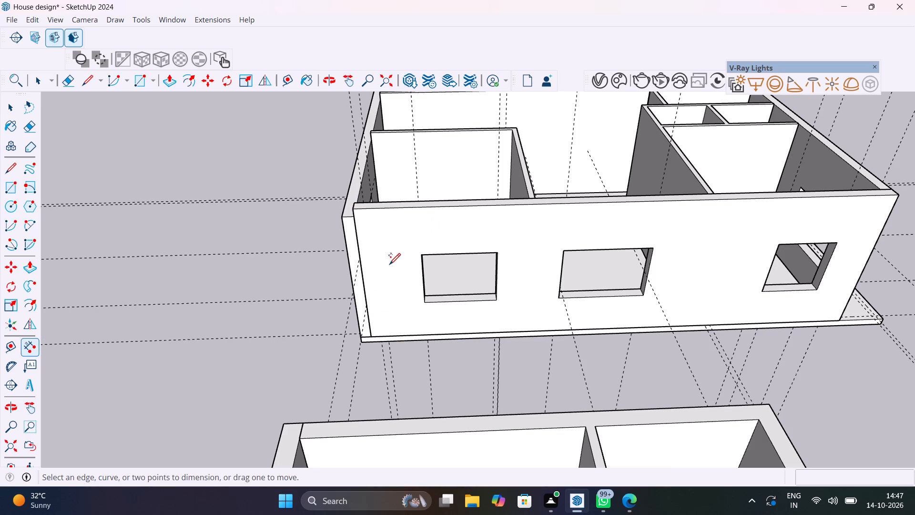
key("space")
Push the top face of the three-window outer wall down 6 9/16" to match the adjoining single-window wall.
middle_click_drag(431, 241, 513, 323)
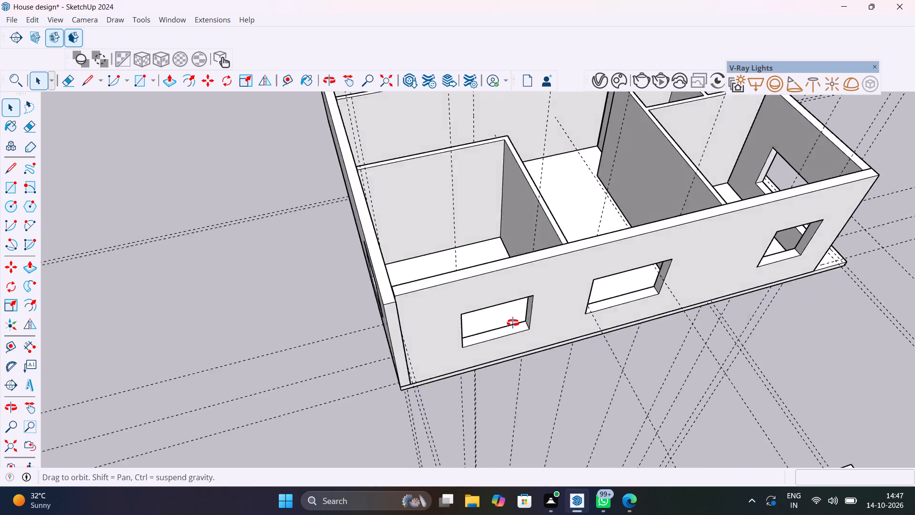
middle_click_drag(513, 323, 531, 360)
scroll(529, 336, "up", 4)
left_click(525, 310)
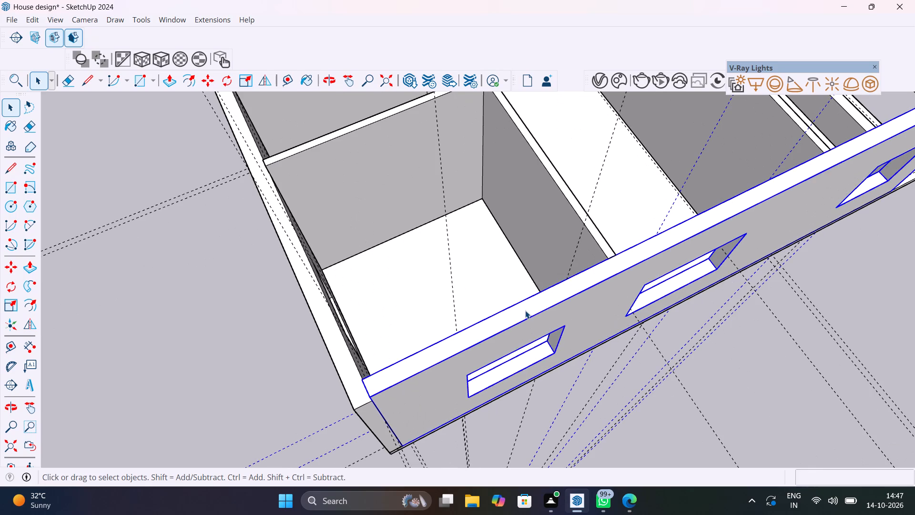
double_click(525, 310)
left_click(525, 310)
left_click(525, 310)
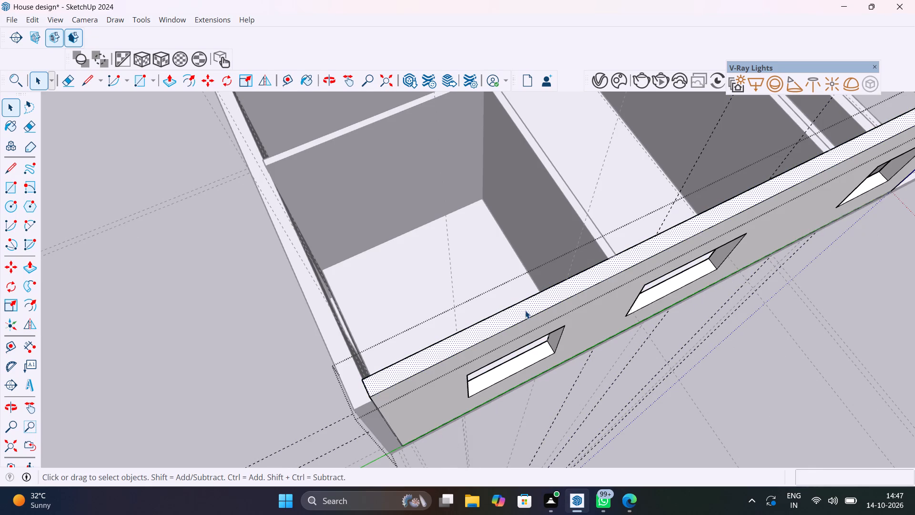
key("p")
left_click(525, 310)
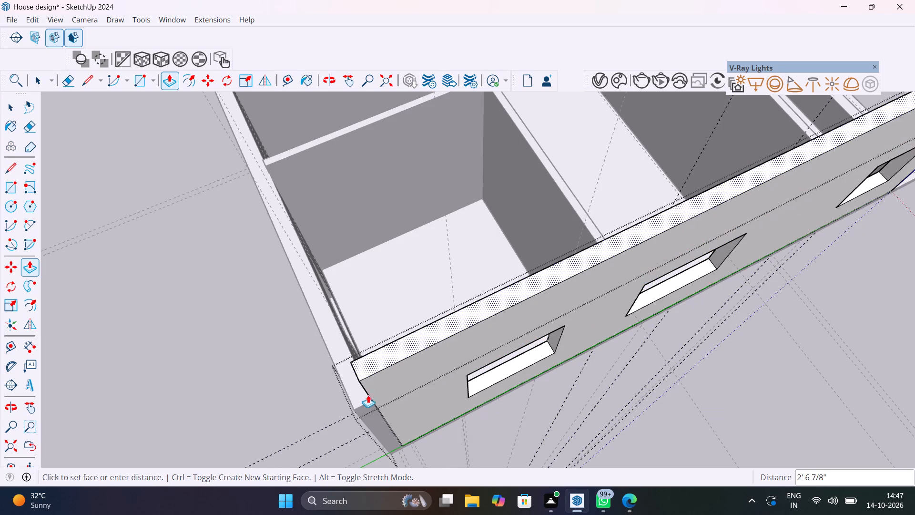
left_click(363, 398)
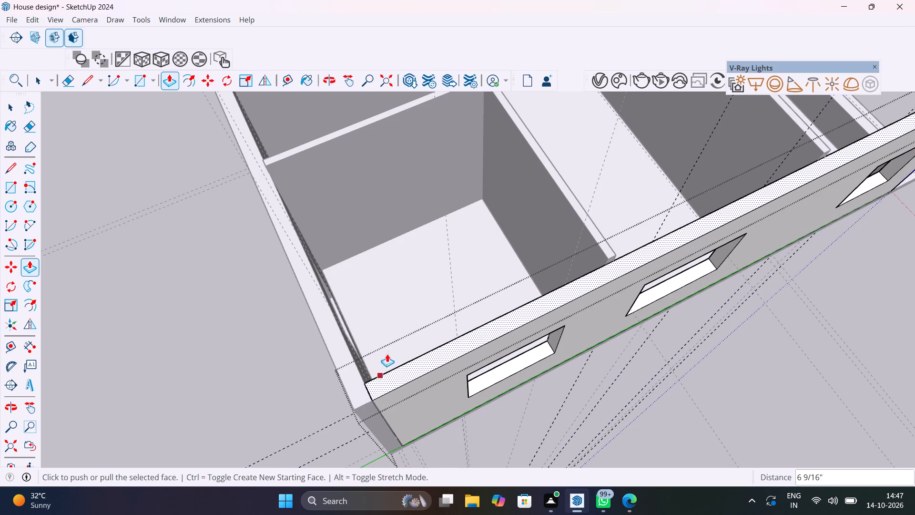
scroll(389, 347, "down", 6)
key("space")
scroll(710, 326, "up", 2)
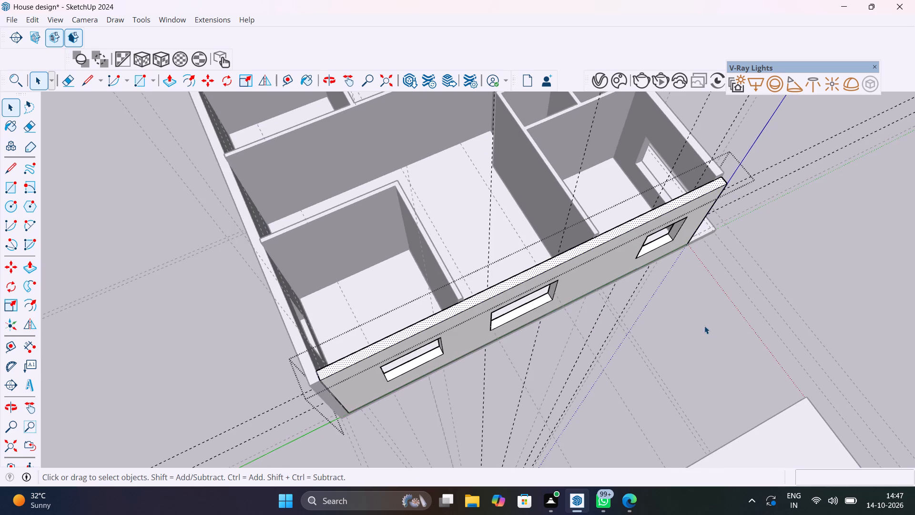
left_click(704, 326)
Push the top of the corner room's L-shaped partition down 6 9/16" to the level of the three-window wall.
scroll(428, 253, "up", 8)
left_click(450, 278)
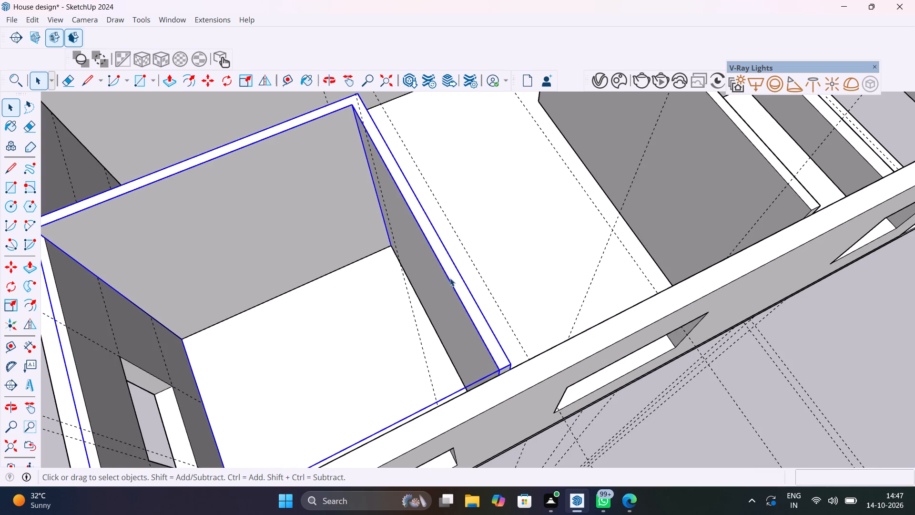
triple_click(453, 278)
key("p")
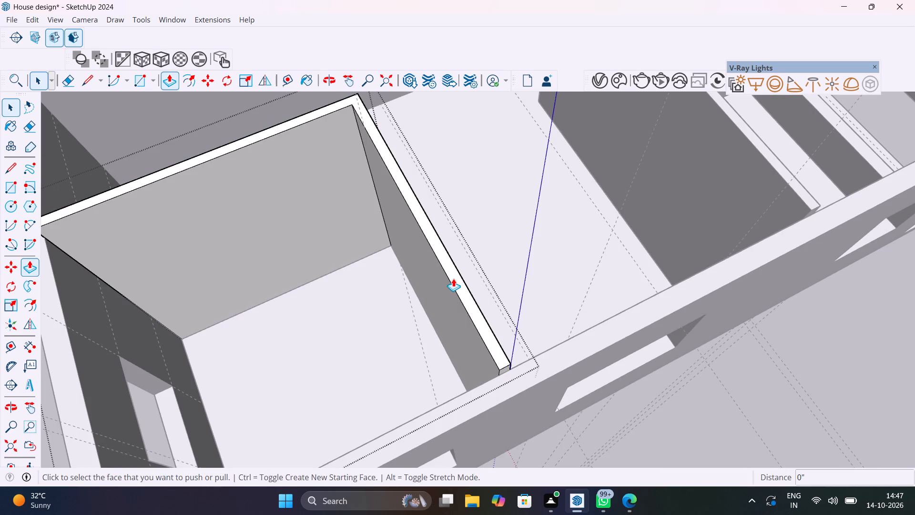
left_click(453, 278)
left_click(477, 393)
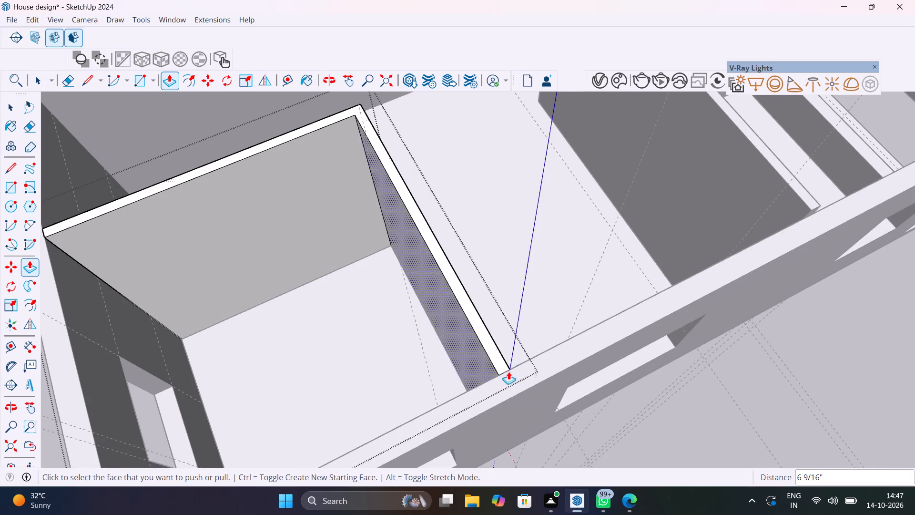
scroll(535, 337, "down", 11)
key("space")
left_click(686, 352)
Push the connected partition tops around the two small rooms and adjacent windowed room down 6 9/16" to the three-window wall's level.
scroll(618, 292, "up", 3)
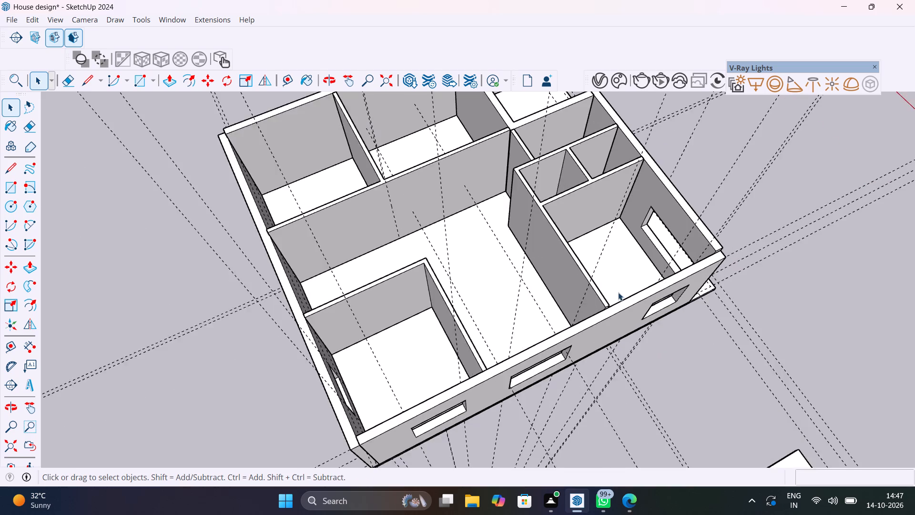
scroll(618, 292, "up", 4)
middle_click_drag(618, 289, 511, 225)
scroll(511, 226, "up", 5)
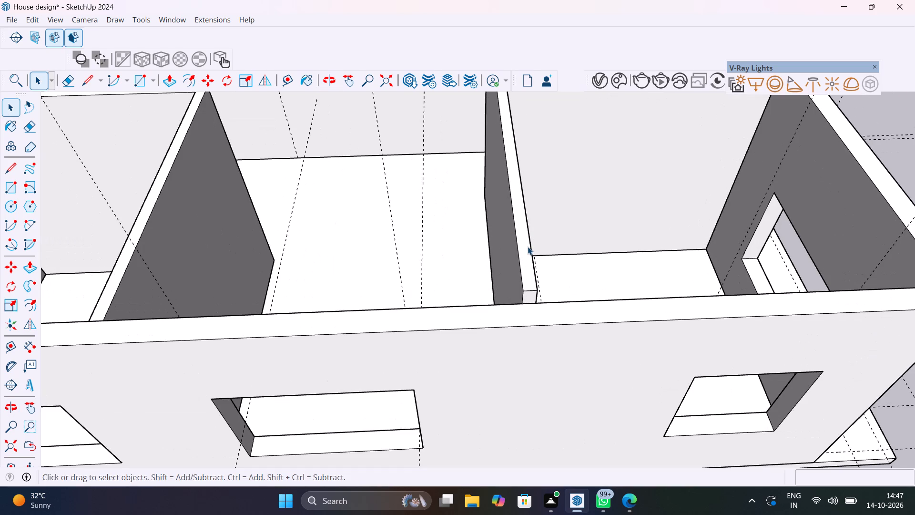
left_click(528, 247)
triple_click(526, 252)
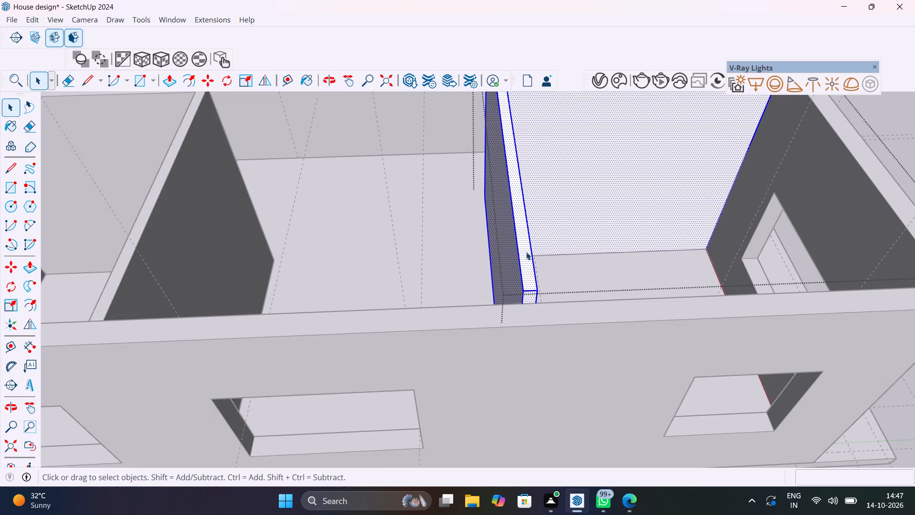
left_click(526, 252)
key("p")
left_click(526, 252)
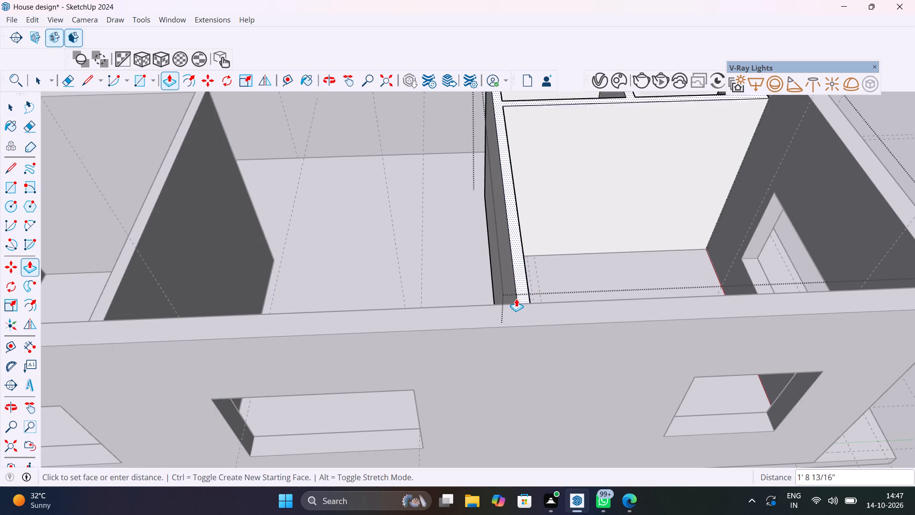
left_click(515, 304)
scroll(528, 310, "down", 12)
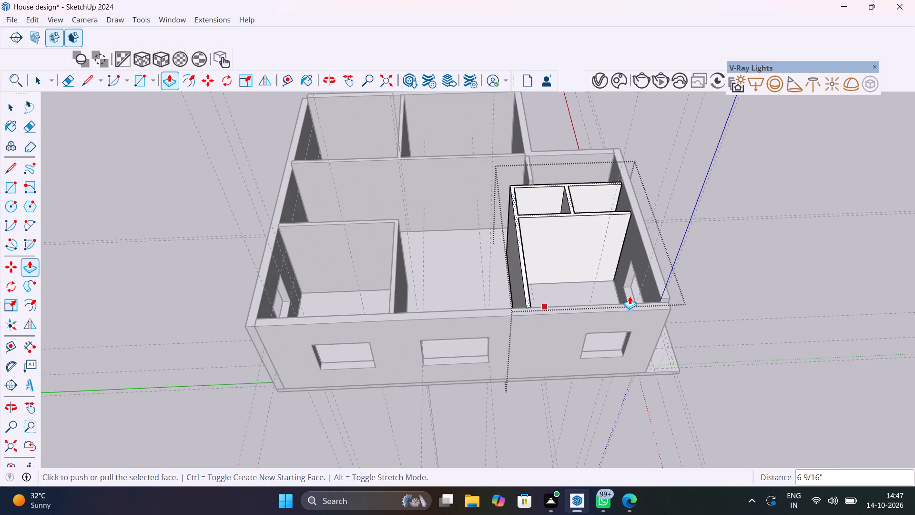
key("space")
left_click(712, 265)
Push the top face of the outer wall above the projecting slab, beside the small rooms, down 6 9/16" to the three-window wall's level.
scroll(650, 298, "up", 6)
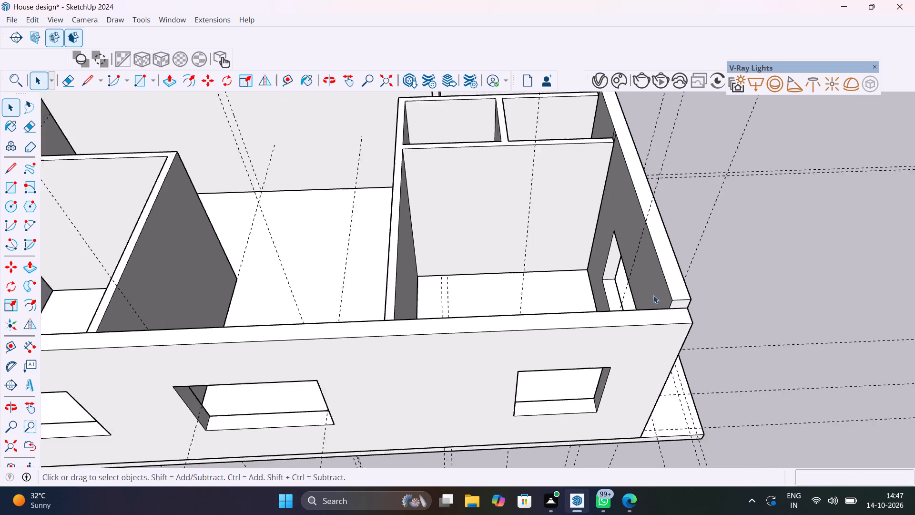
scroll(653, 295, "up", 2)
left_click(680, 285)
double_click(680, 285)
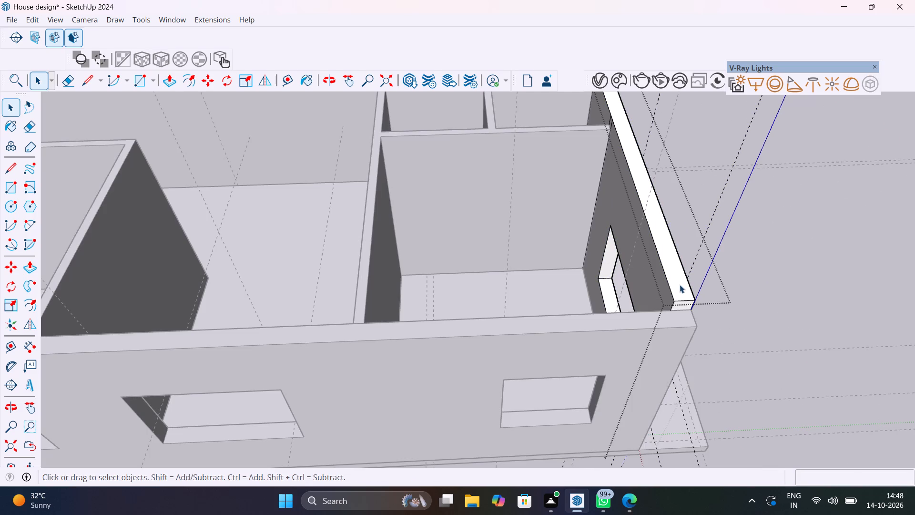
left_click(680, 285)
key("p")
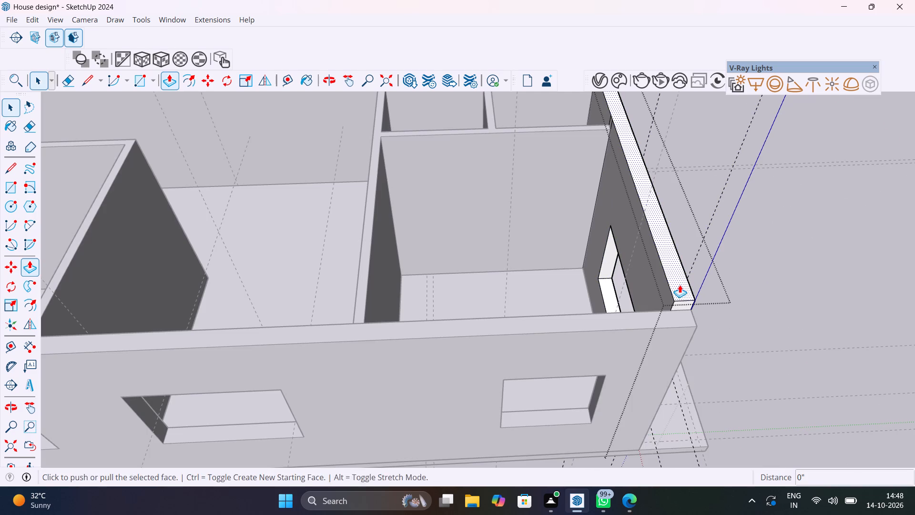
left_click(680, 285)
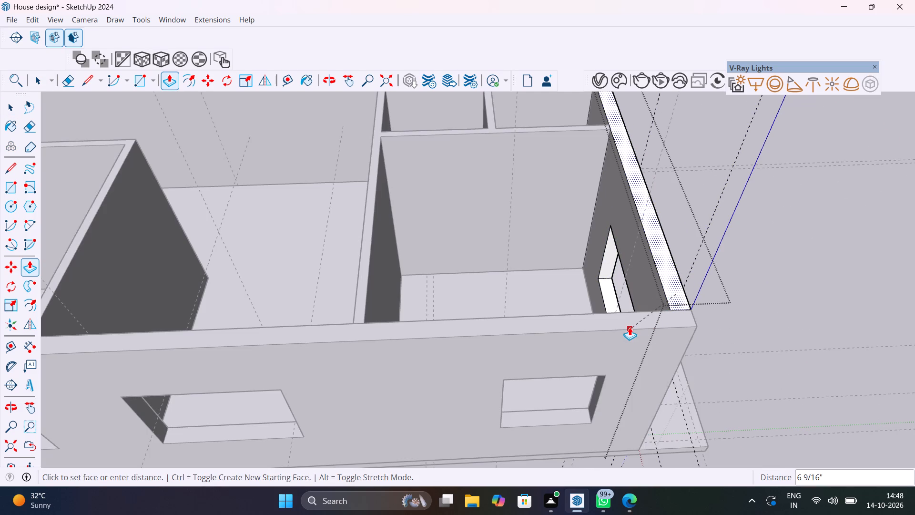
left_click(630, 327)
key("space")
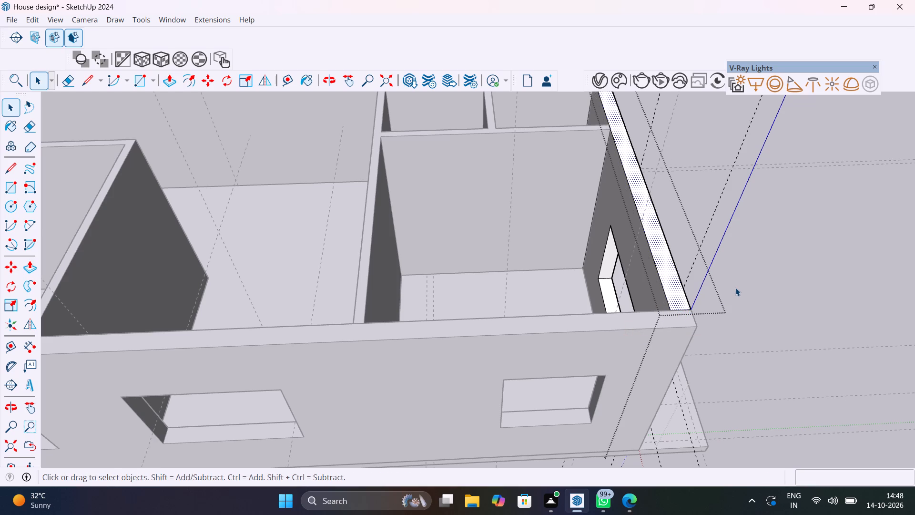
key("space")
left_click(735, 287)
Push the top of the L-shaped wall bordering the open slab corner down 6 9/16" to match the adjoining outer wall.
middle_click_drag(736, 286, 334, 167)
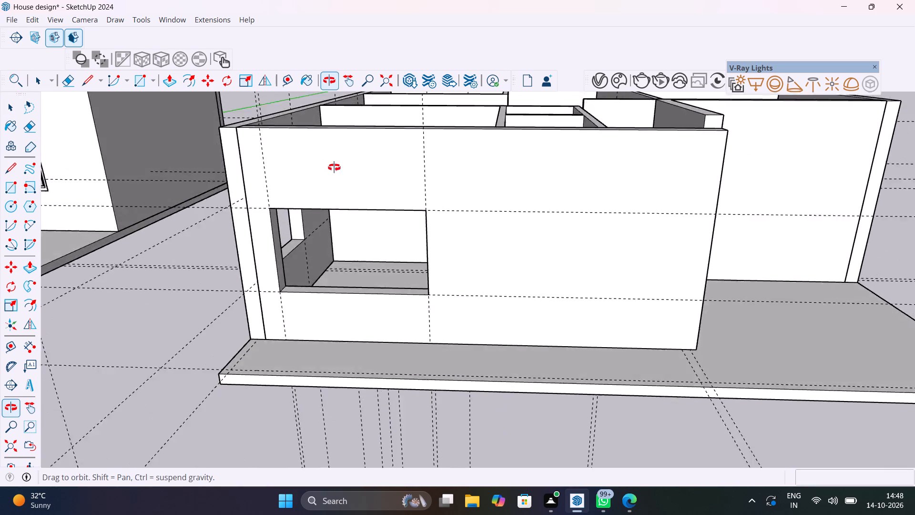
middle_click_drag(334, 167, 398, 212)
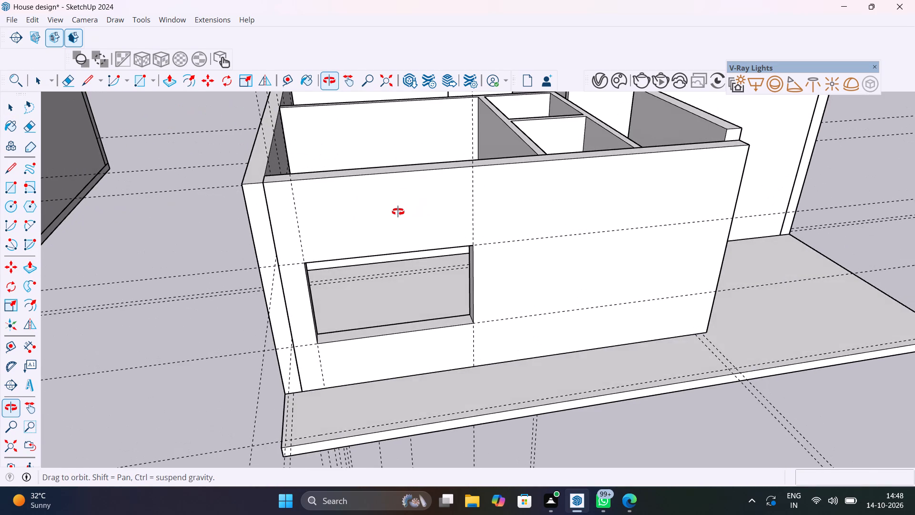
middle_click_drag(398, 212, 49, 298)
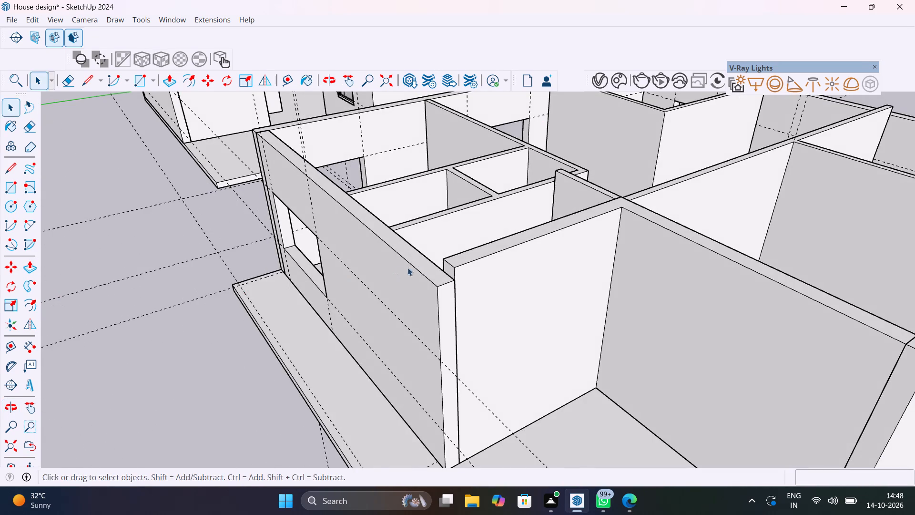
scroll(449, 258, "up", 4)
left_click(466, 257)
triple_click(466, 257)
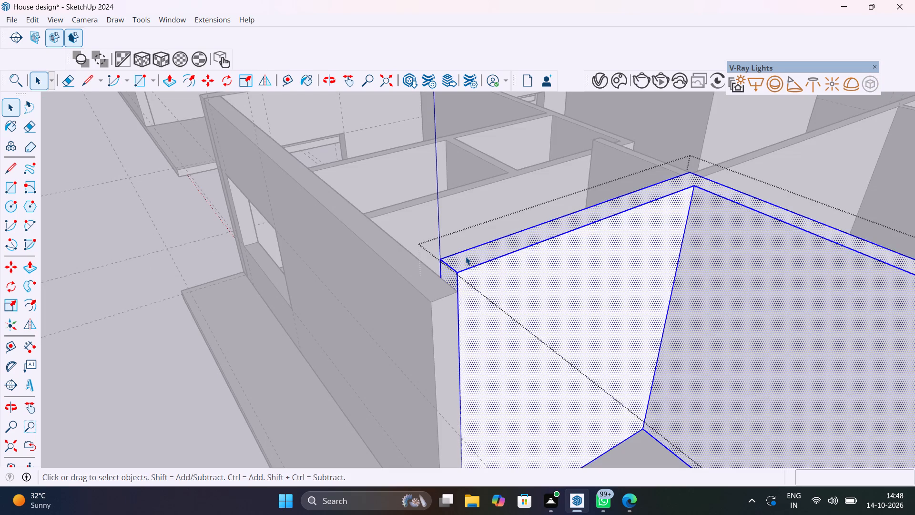
left_click(466, 257)
key("p")
left_click(466, 257)
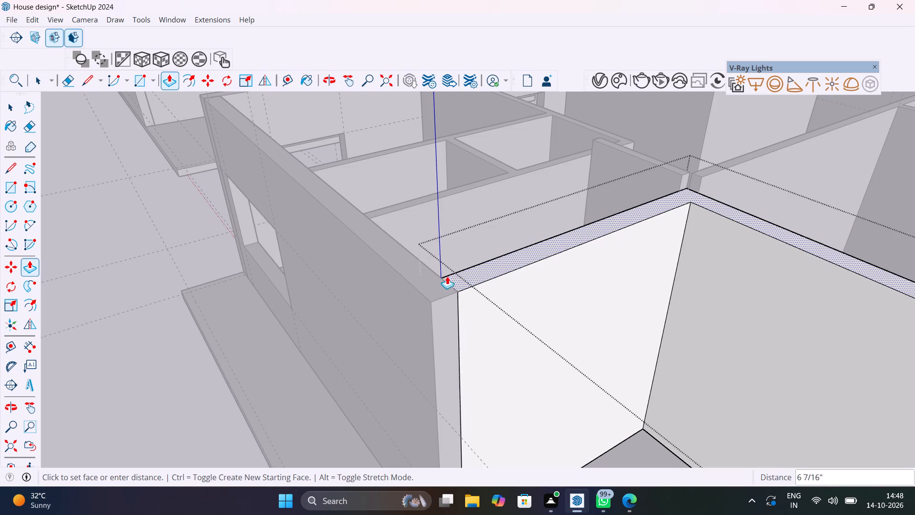
left_click(443, 288)
scroll(443, 288, "down", 14)
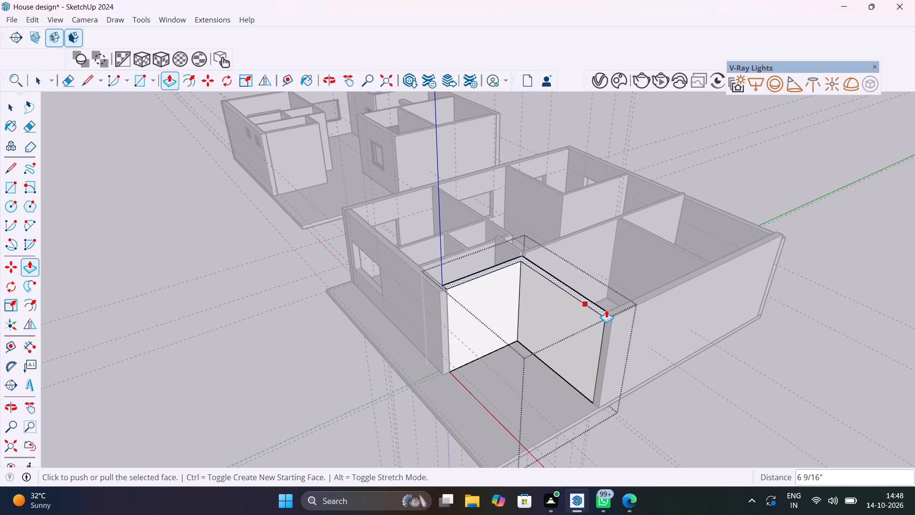
key("space")
left_click(732, 346)
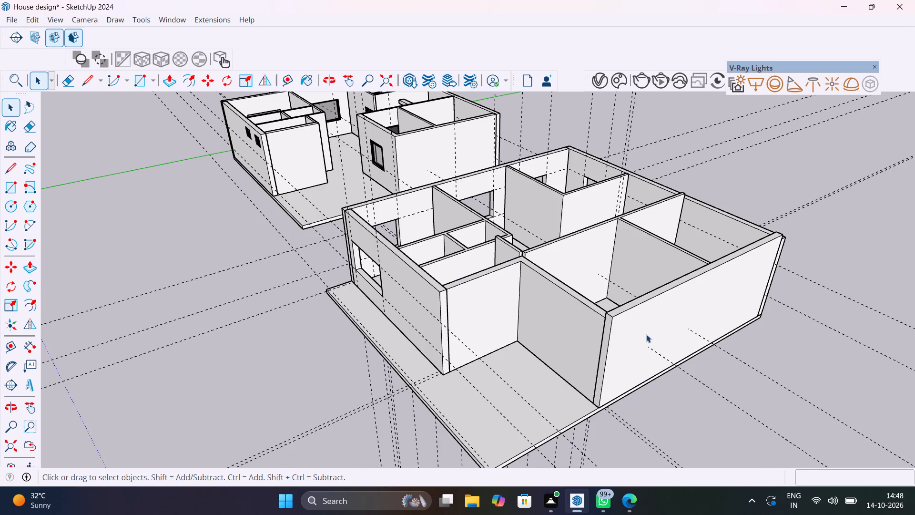
Push the top face of the long windowless outer wall beside the open slab corner down 6 9/16" to the neighbouring wall's level.
scroll(641, 331, "up", 6)
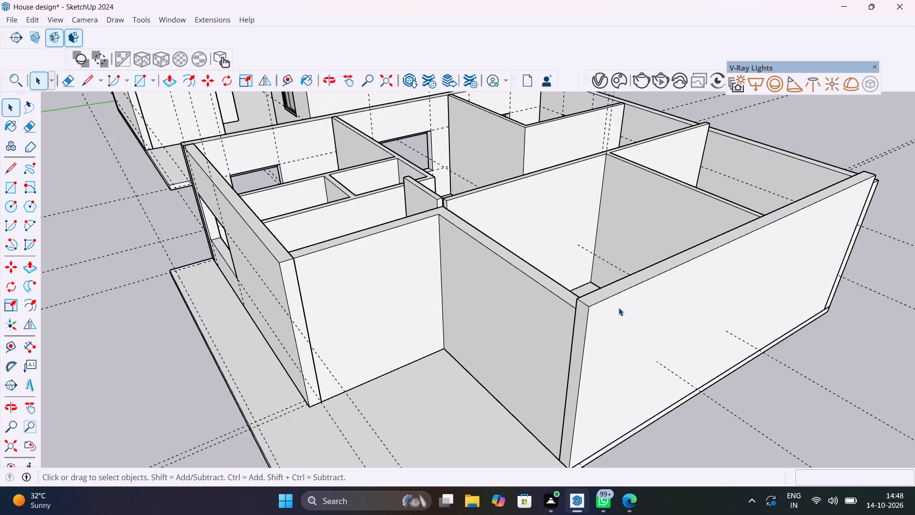
middle_click_drag(619, 307, 628, 342)
scroll(628, 343, "up", 4)
left_click(619, 334)
double_click(619, 334)
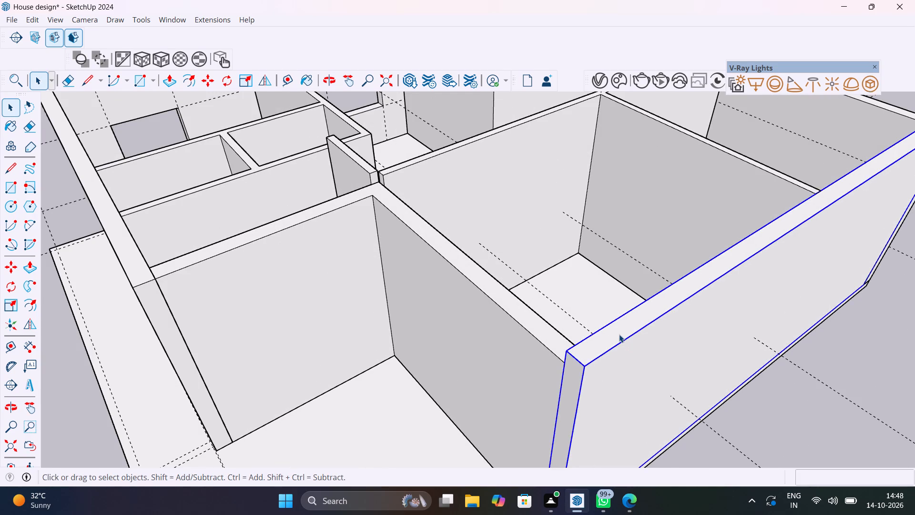
left_click(617, 332)
left_click(617, 332)
left_click(617, 332)
left_click(605, 341)
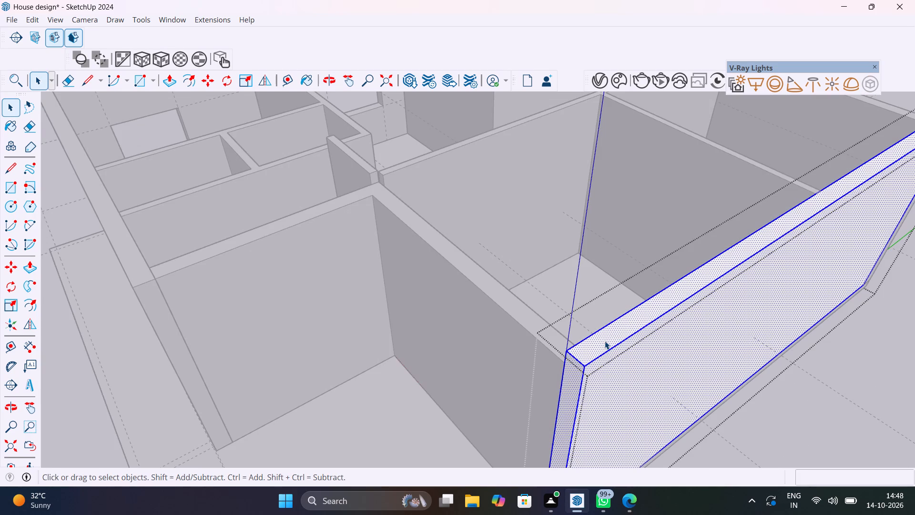
key("p")
left_click(605, 341)
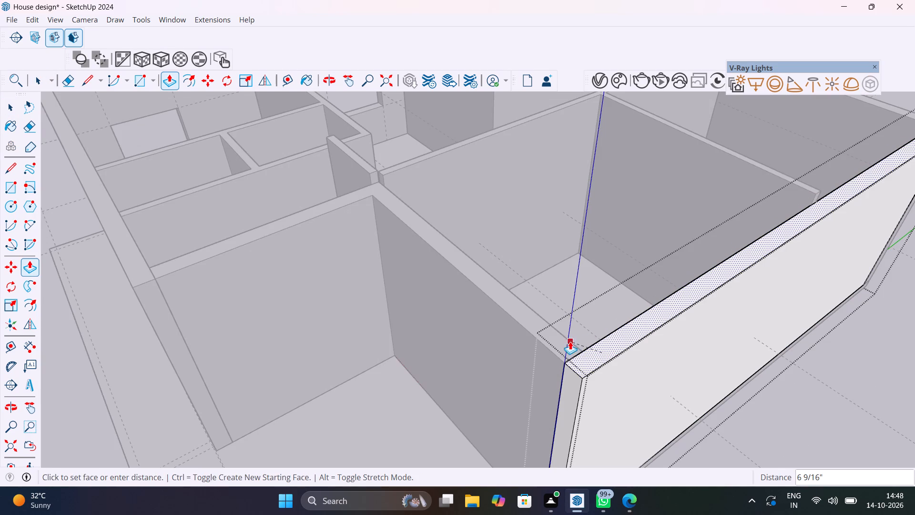
left_click(523, 318)
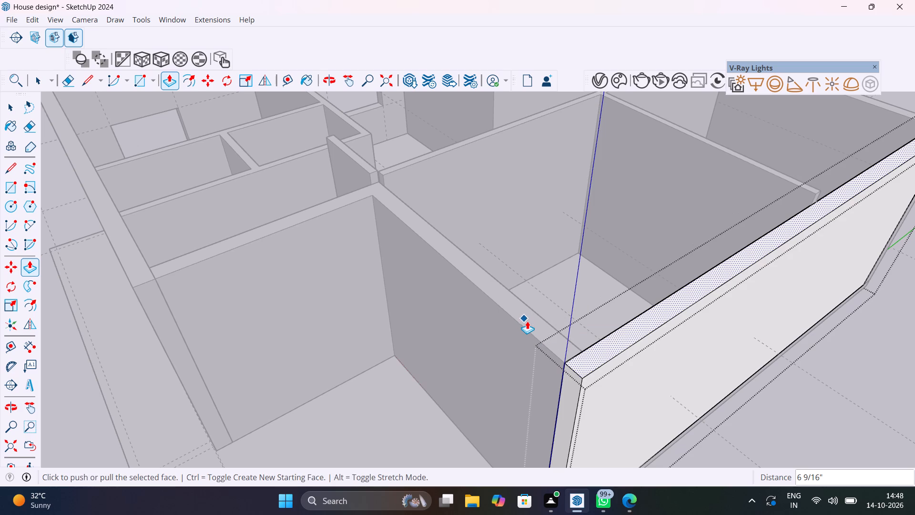
key("space")
left_click(826, 427)
scroll(694, 402, "down", 5)
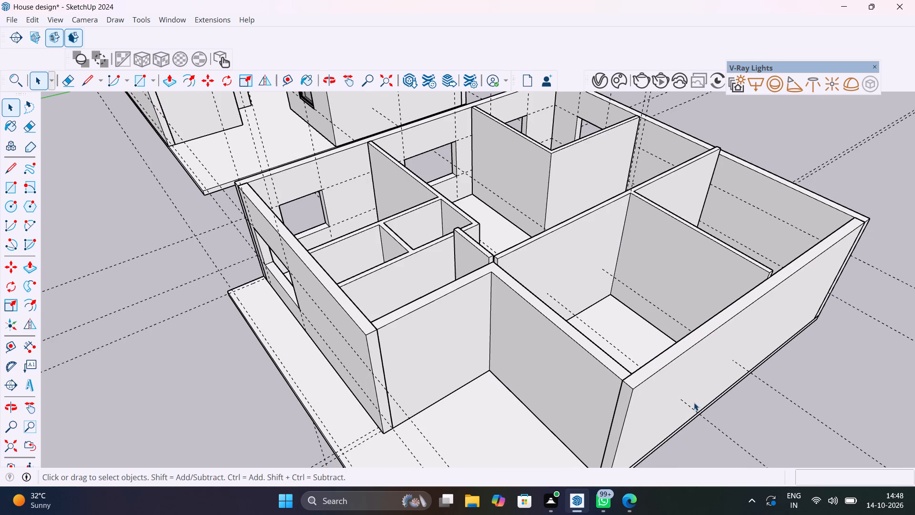
Push the top of the T-shaped partition dividing the two large rooms behind the windowless outer wall down 6 9/16" to that wall's level.
middle_click_drag(791, 343, 577, 329)
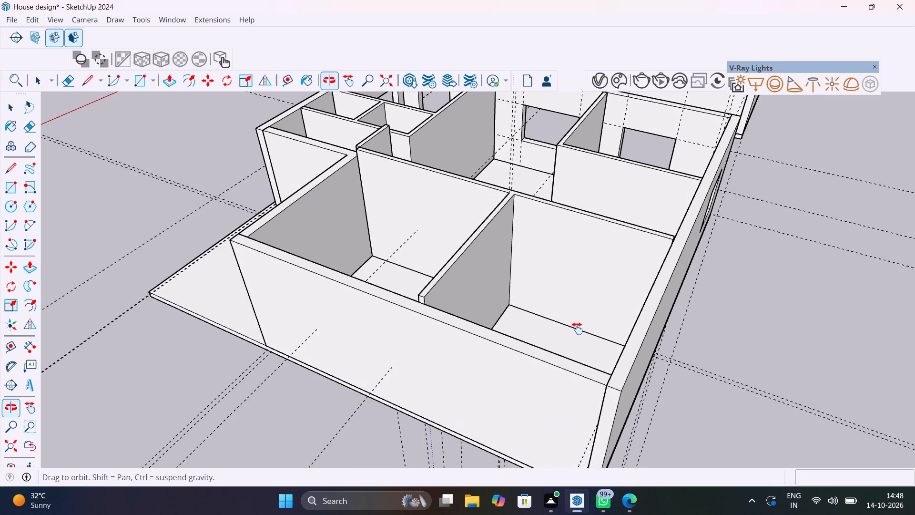
middle_click_drag(577, 329, 577, 305)
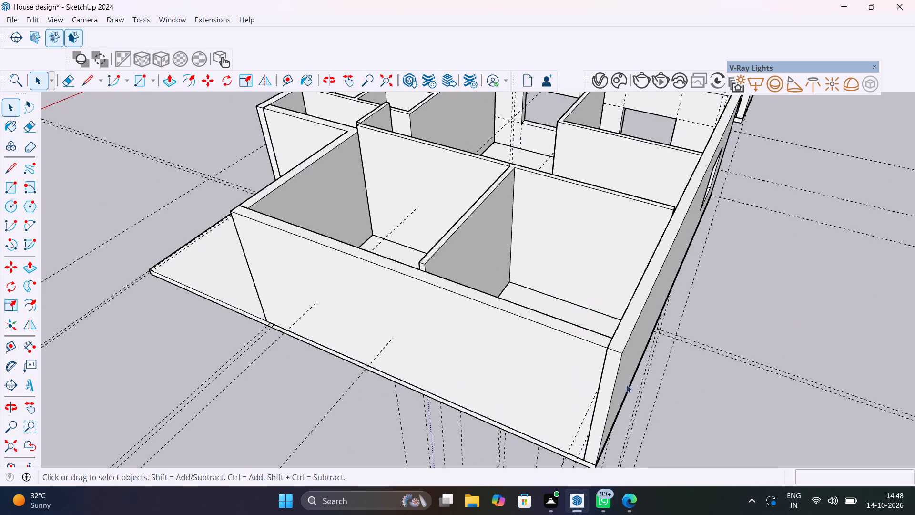
scroll(619, 347, "up", 8)
middle_click_drag(447, 314, 613, 514)
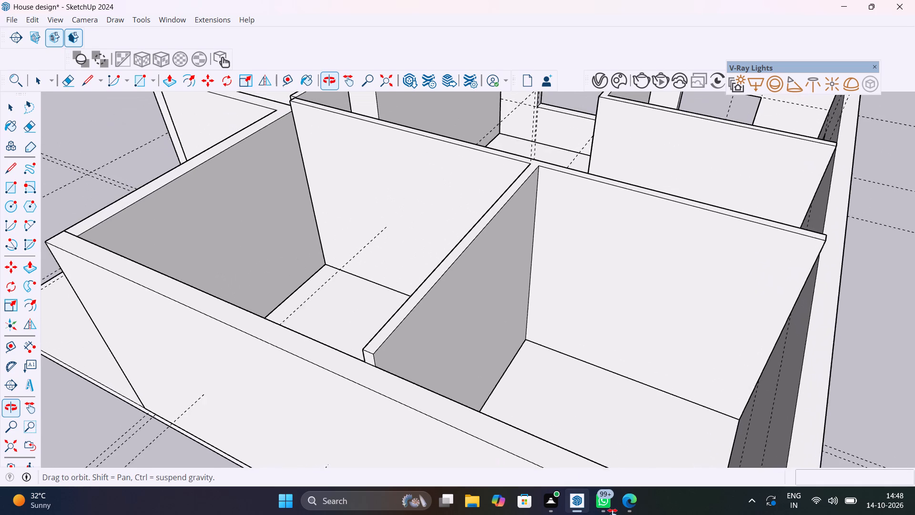
middle_click_drag(613, 514, 617, 514)
middle_click_drag(488, 380, 709, 422)
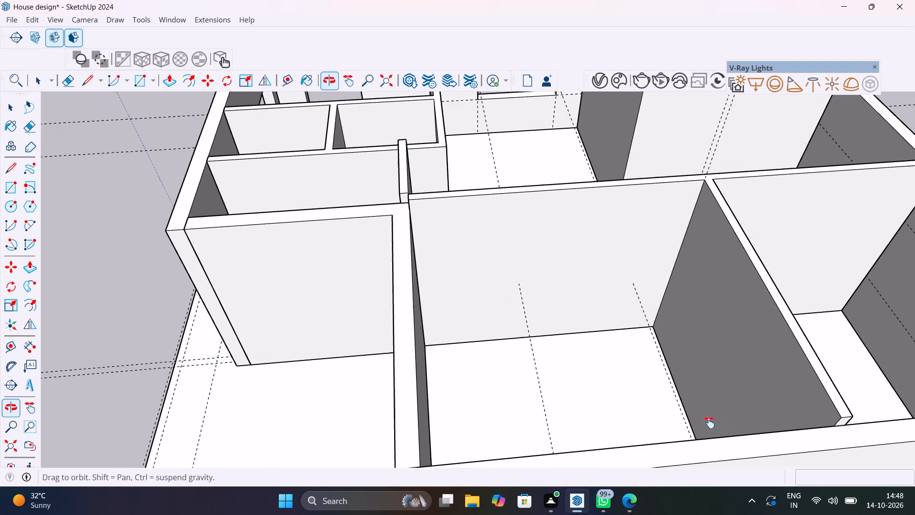
middle_click_drag(709, 422, 465, 352)
triple_click(480, 300)
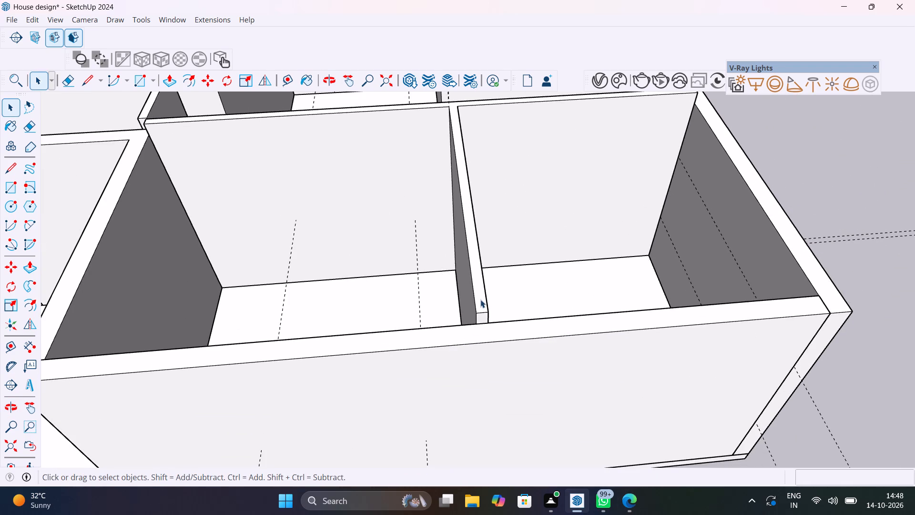
left_click(480, 299)
left_click(480, 299)
left_click(480, 299)
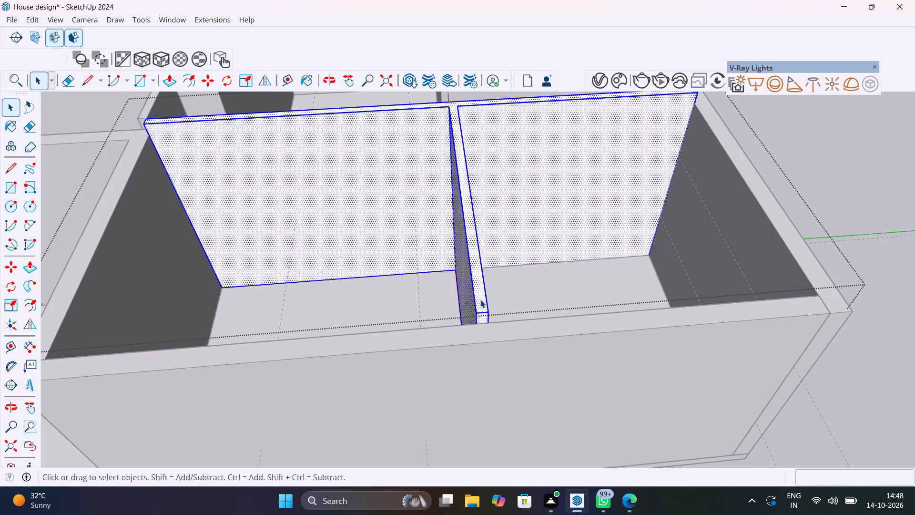
key("p")
left_click(480, 299)
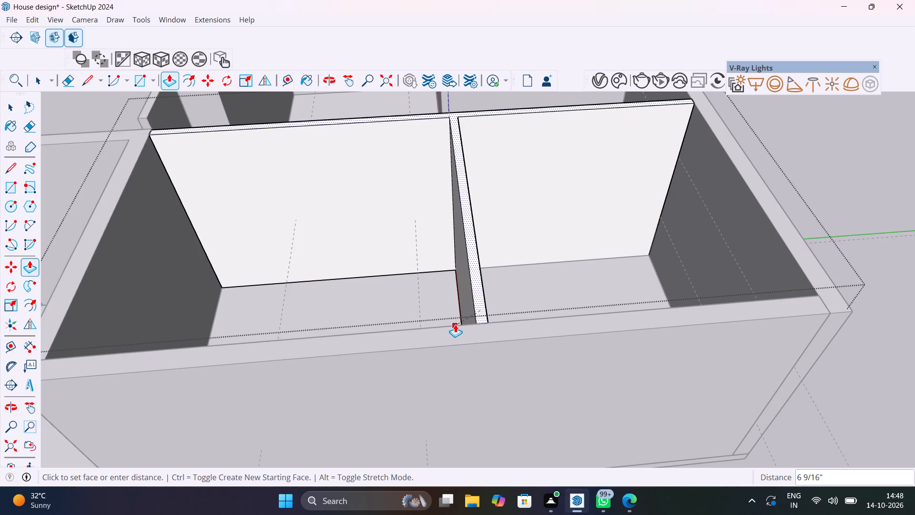
left_click(455, 328)
key("space")
scroll(466, 341, "down", 11)
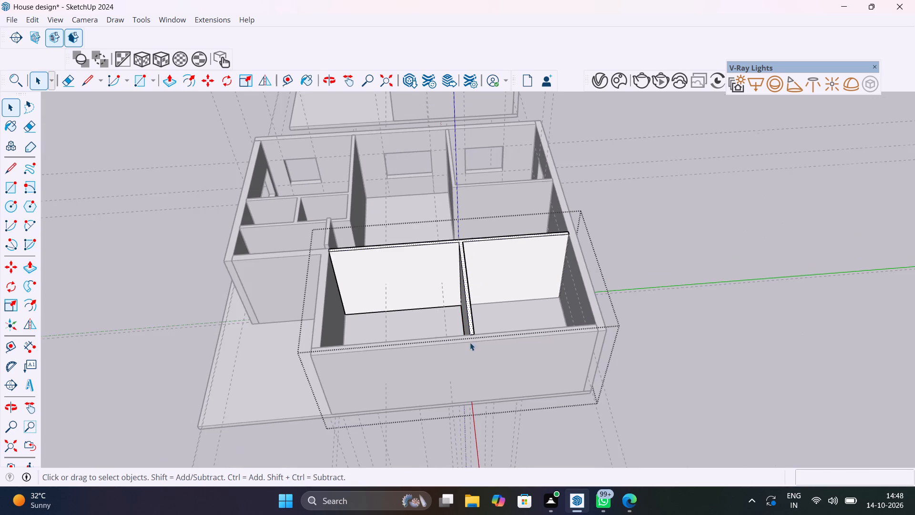
left_click(678, 237)
Push the top of the short stub partition beside the small rooms down 6 9/16" to the level of the adjoining wall.
scroll(319, 240, "up", 9)
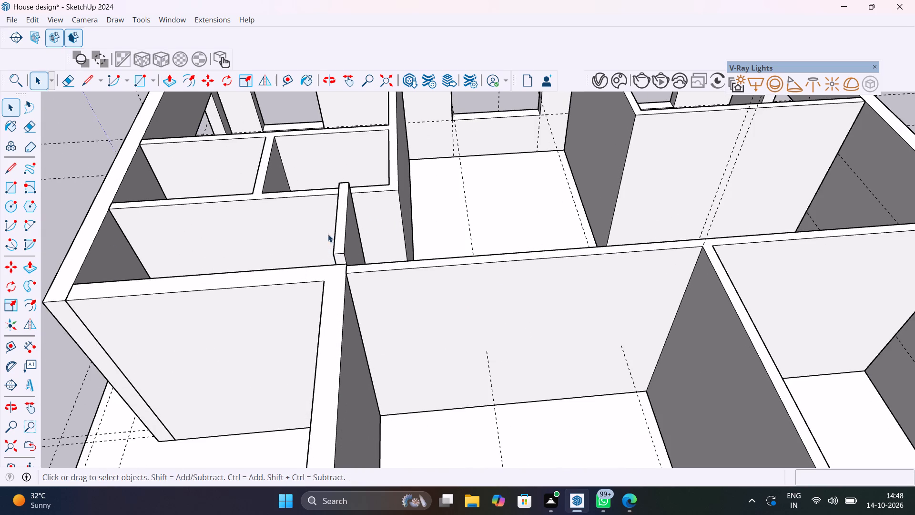
scroll(335, 227, "up", 4)
left_click(341, 244)
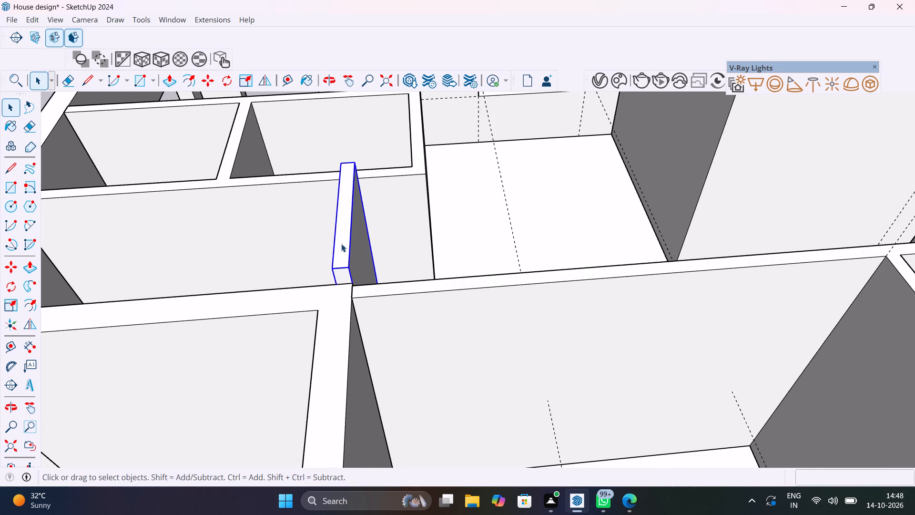
triple_click(341, 244)
left_click(341, 244)
left_click(341, 244)
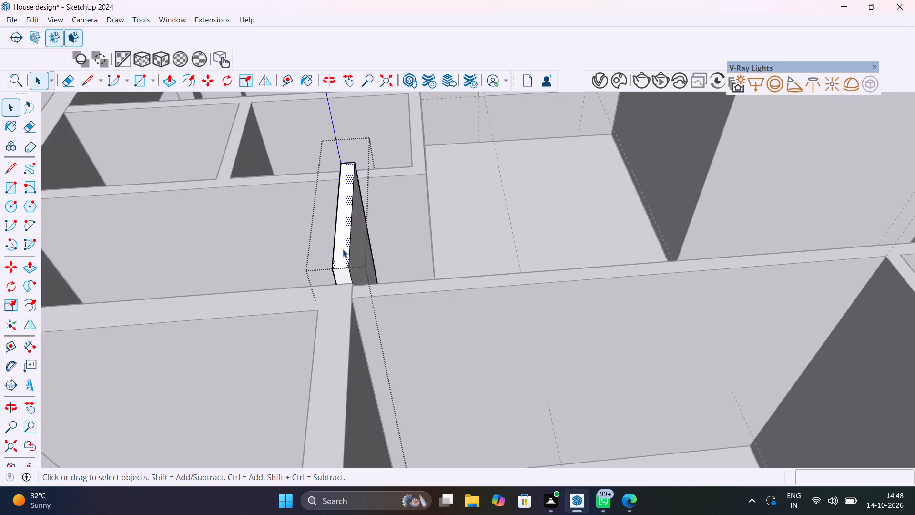
key("p")
left_click(343, 249)
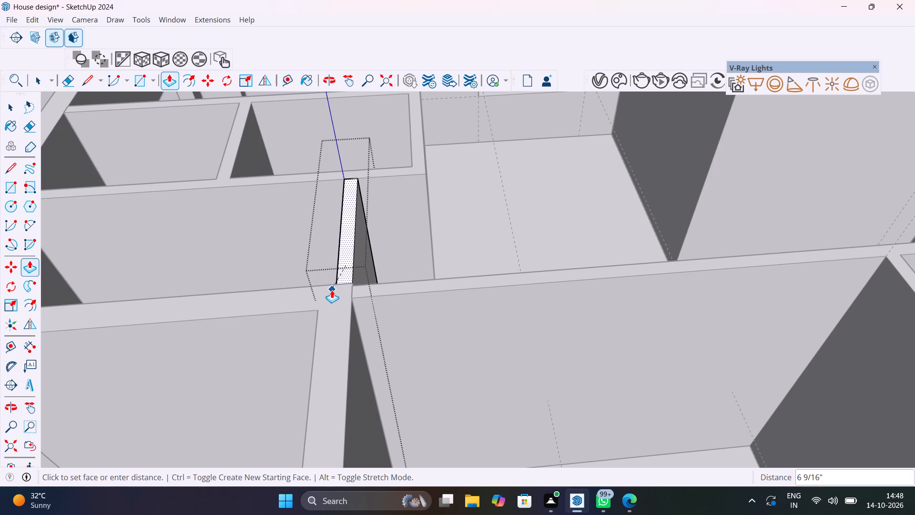
left_click(332, 293)
key("space")
scroll(357, 303, "down", 7)
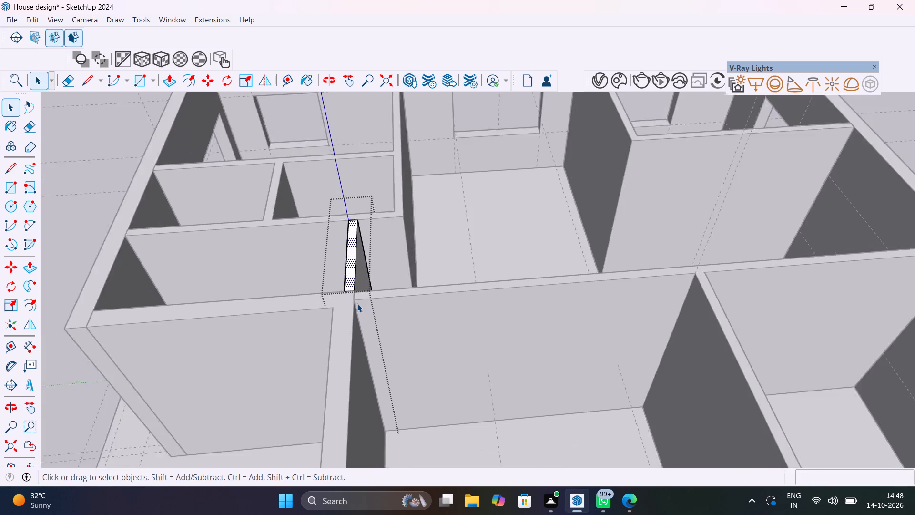
scroll(357, 304, "down", 7)
left_click(756, 230)
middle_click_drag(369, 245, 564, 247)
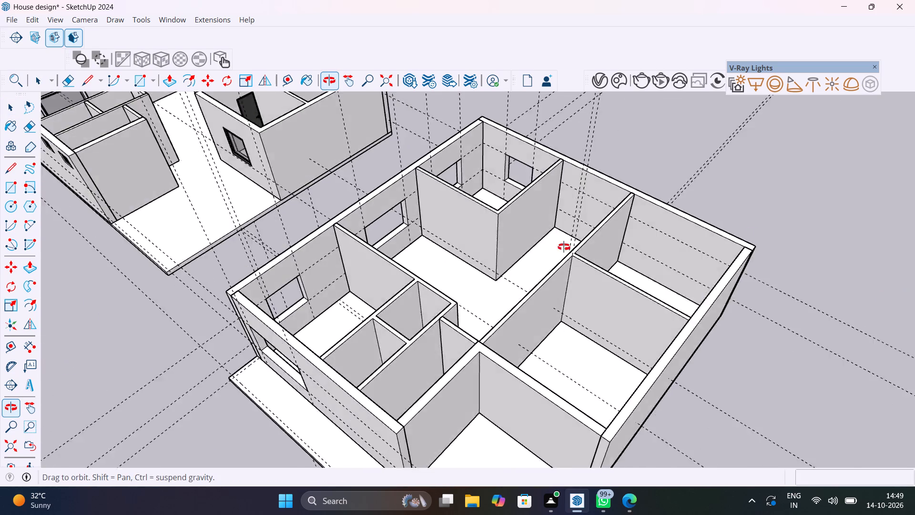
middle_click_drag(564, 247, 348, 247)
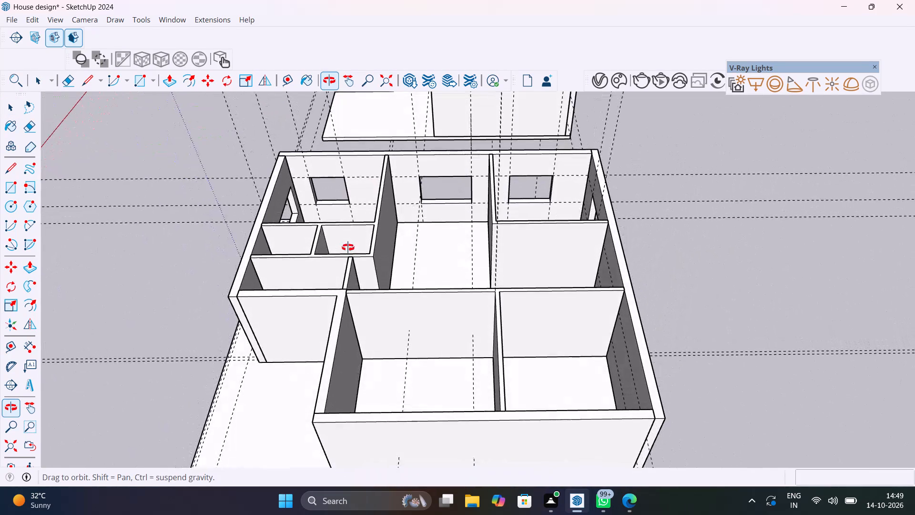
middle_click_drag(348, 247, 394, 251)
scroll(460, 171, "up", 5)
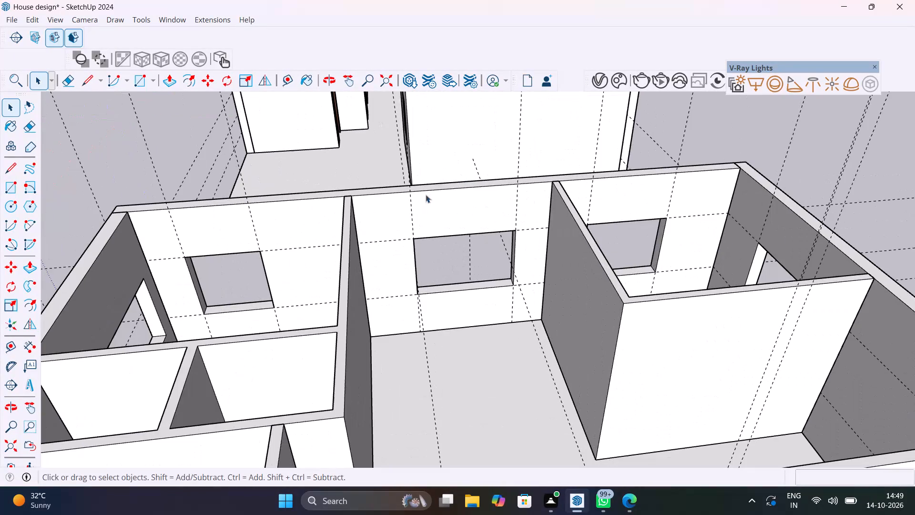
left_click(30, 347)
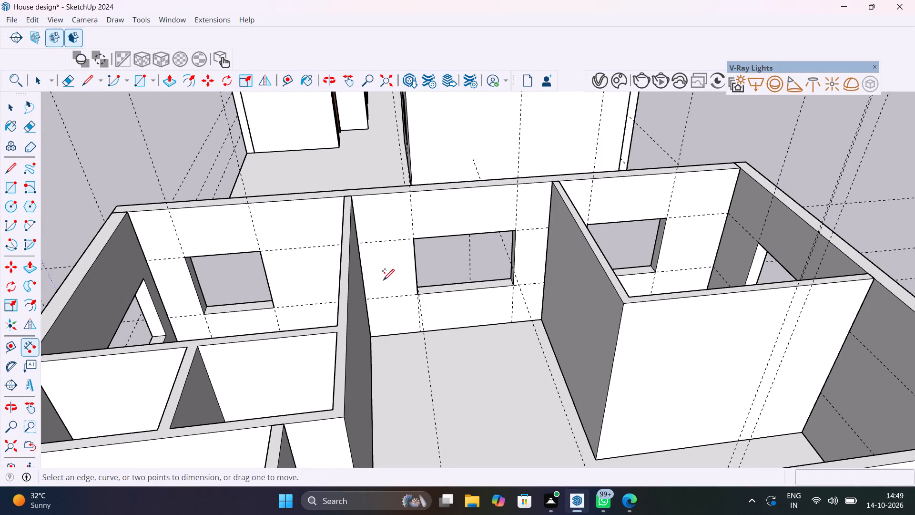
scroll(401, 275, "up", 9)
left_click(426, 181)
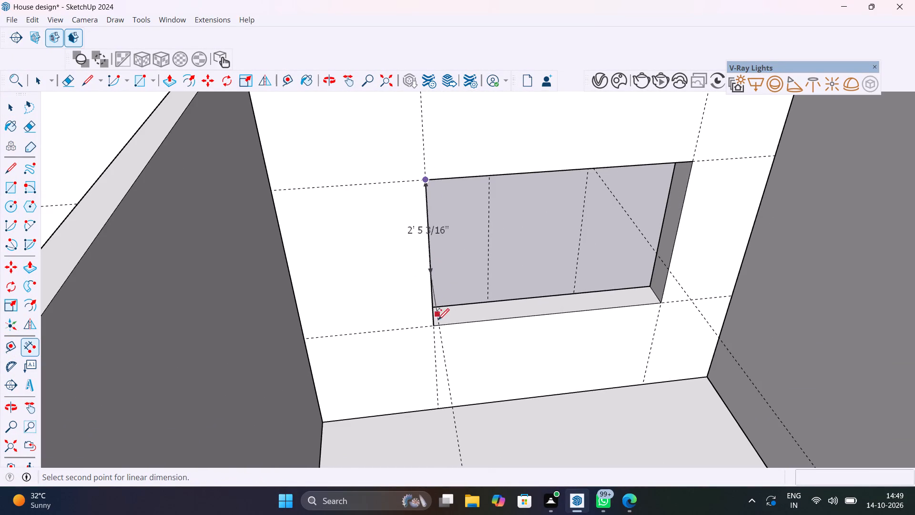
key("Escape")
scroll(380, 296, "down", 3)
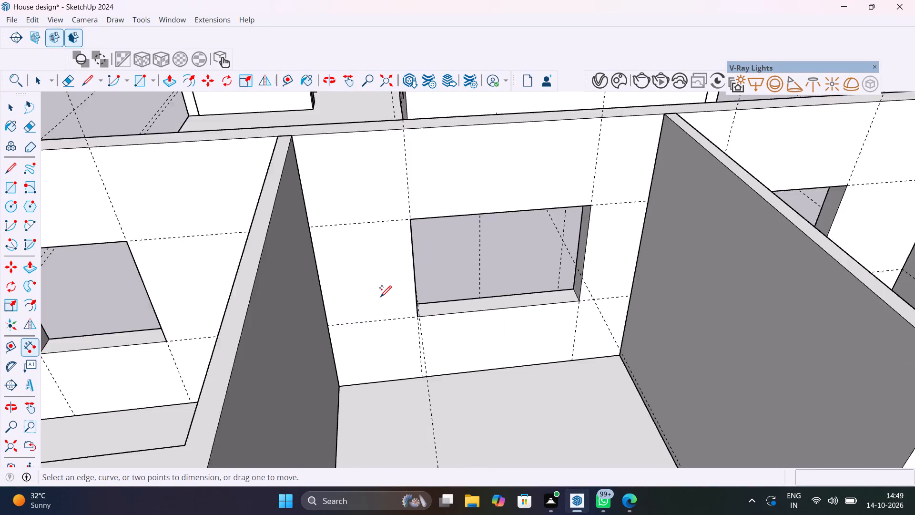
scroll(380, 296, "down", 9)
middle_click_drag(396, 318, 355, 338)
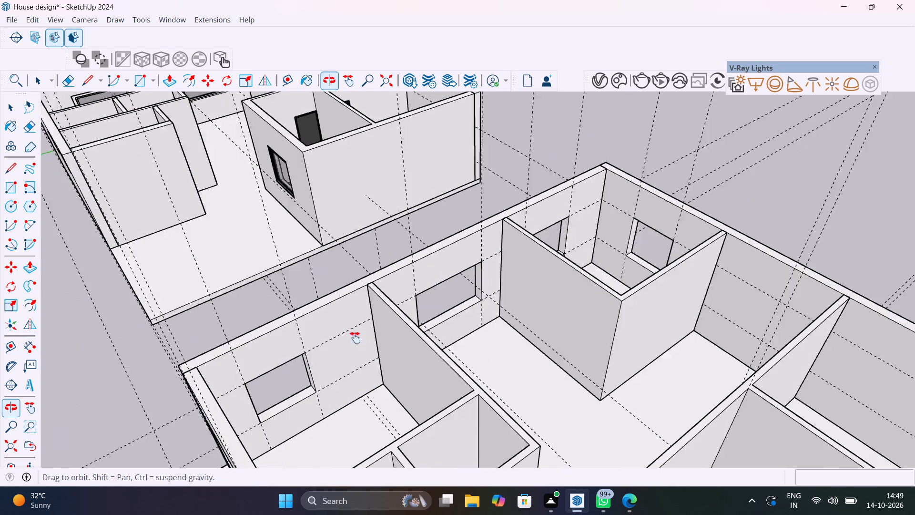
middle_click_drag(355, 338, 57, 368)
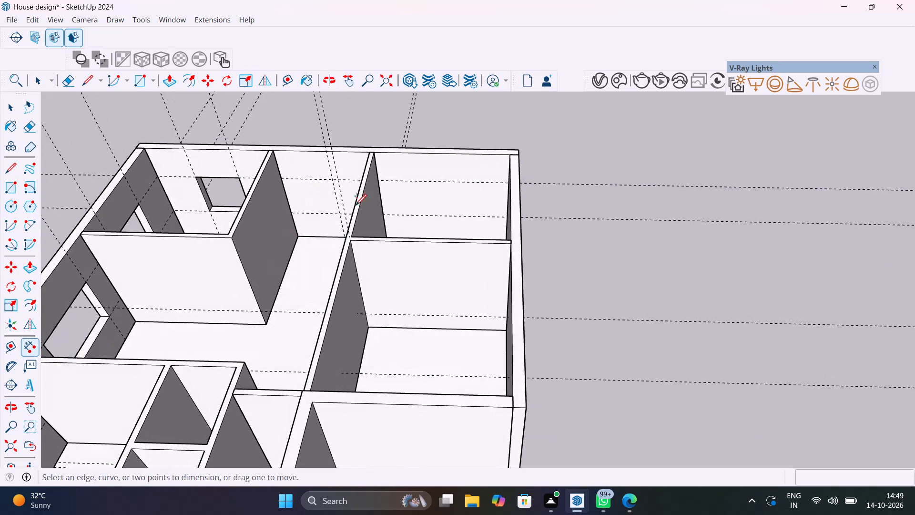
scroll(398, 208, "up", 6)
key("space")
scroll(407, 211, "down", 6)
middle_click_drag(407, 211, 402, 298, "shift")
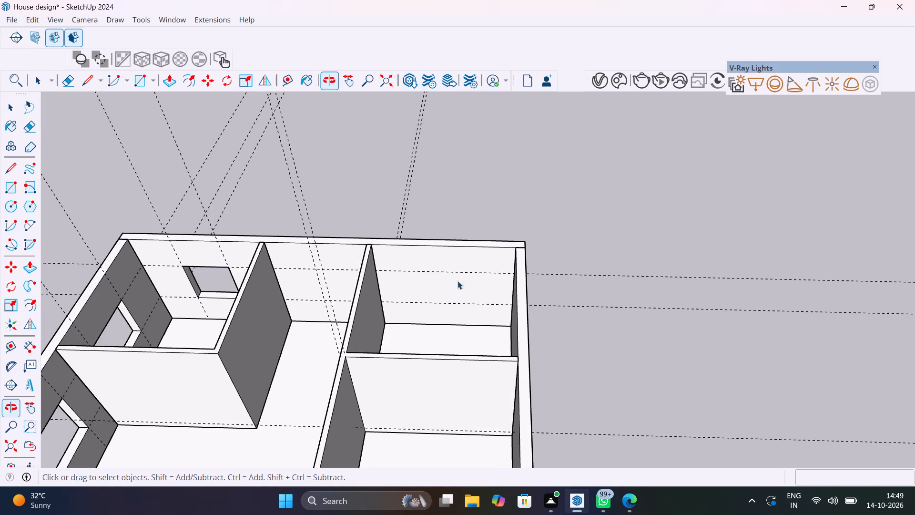
Draw a 7' vertical construction line down the windowless corner room's outer wall, from its inner top edge's middle to the lower guide.
scroll(502, 252, "up", 6)
key("l")
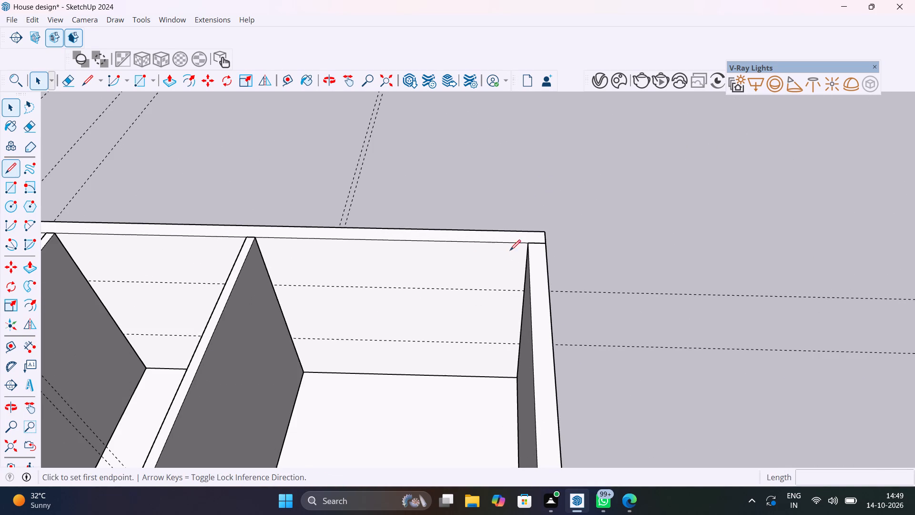
left_click(389, 243)
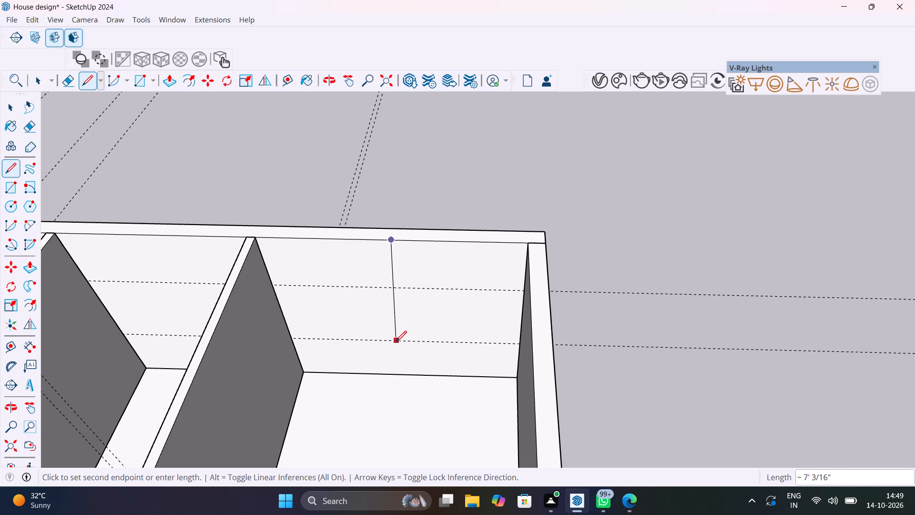
scroll(396, 341, "up", 4)
middle_click_drag(402, 328, 428, 243)
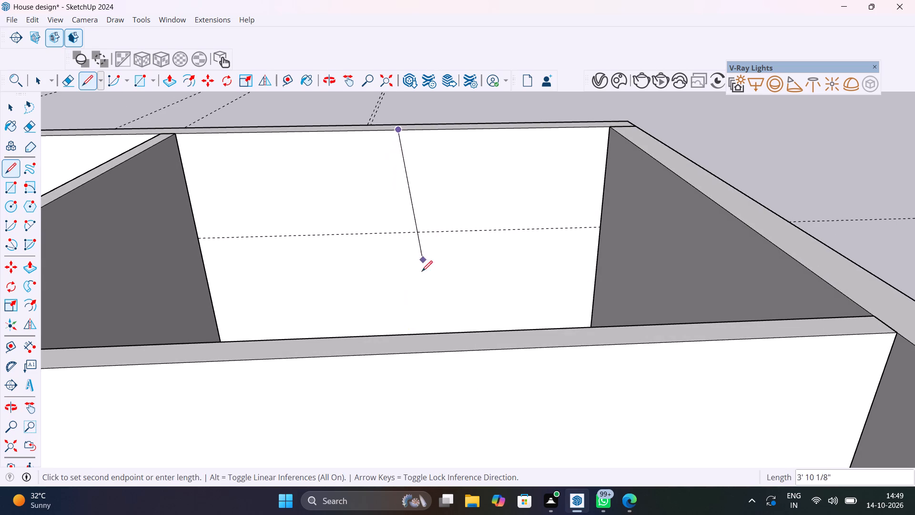
middle_click_drag(409, 324, 416, 362)
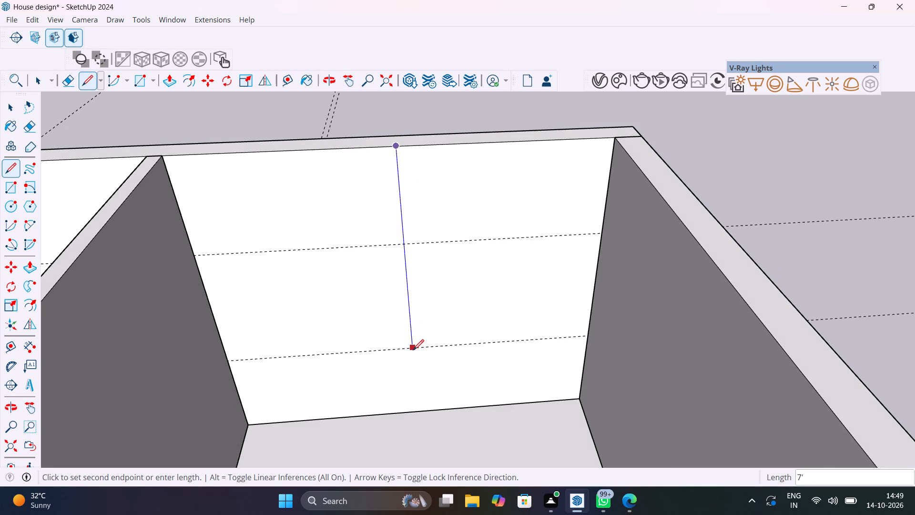
left_click(413, 350)
Place vertical guides 2' to each side of the construction line on the corner room's outer wall.
key("space")
key("t")
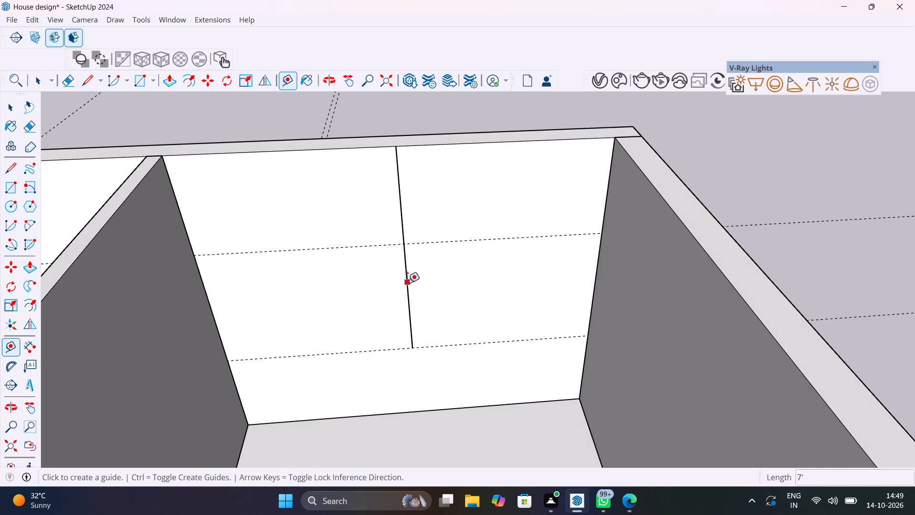
left_click(407, 283)
type("2'")
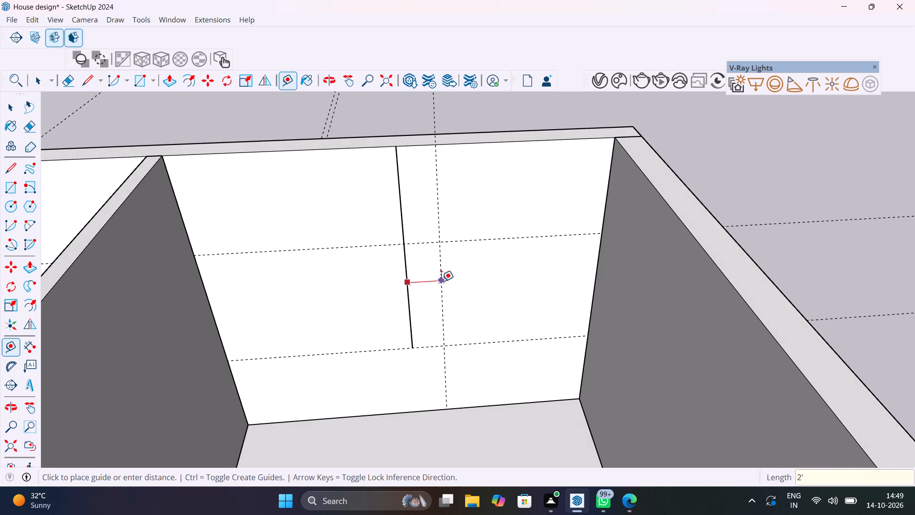
key("Return")
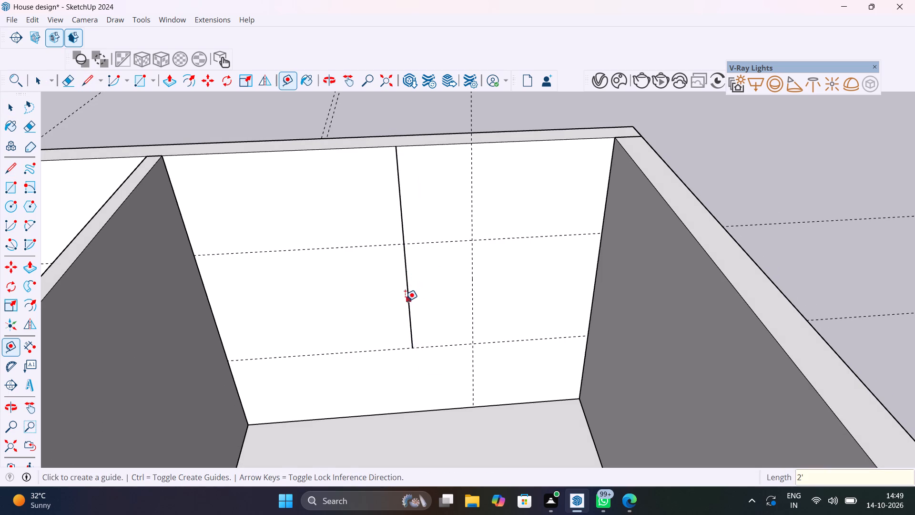
left_click(406, 282)
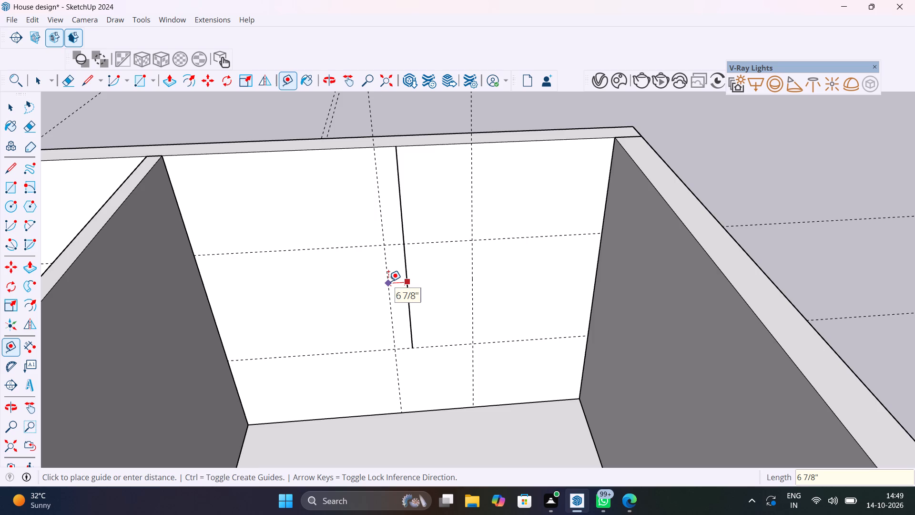
type("2'")
key("Return")
Delete the vertical construction line between the two new guides.
key("space")
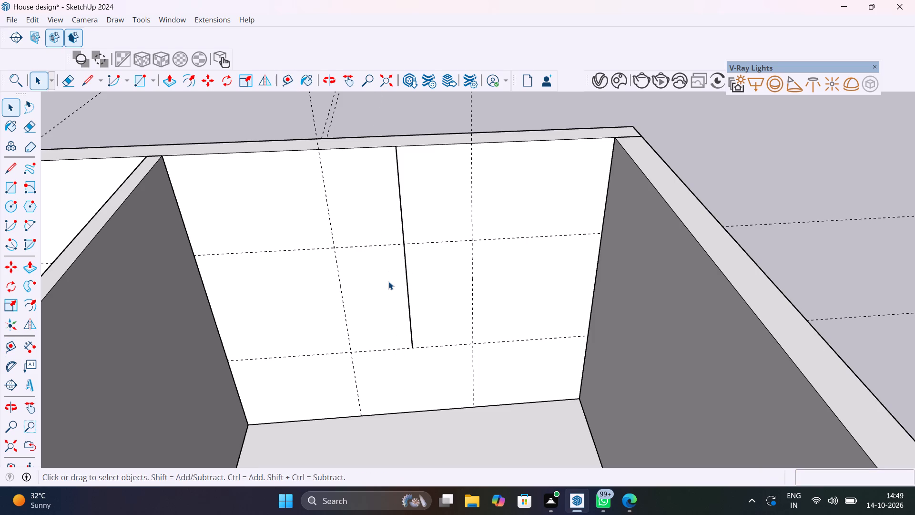
left_click(408, 298)
key("Delete")
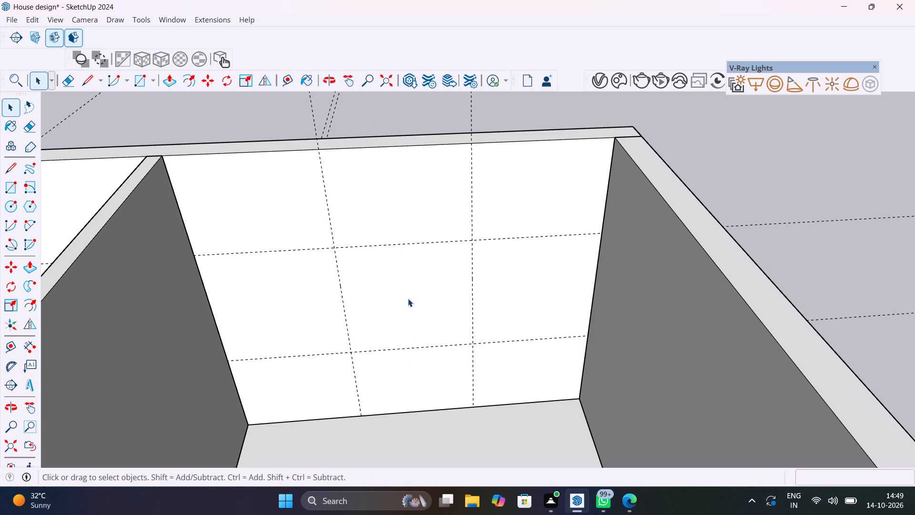
Open the outer wall for editing and draw a 4' wide window rectangle between the crossing guides in the corner room.
left_click(408, 298)
double_click(408, 298)
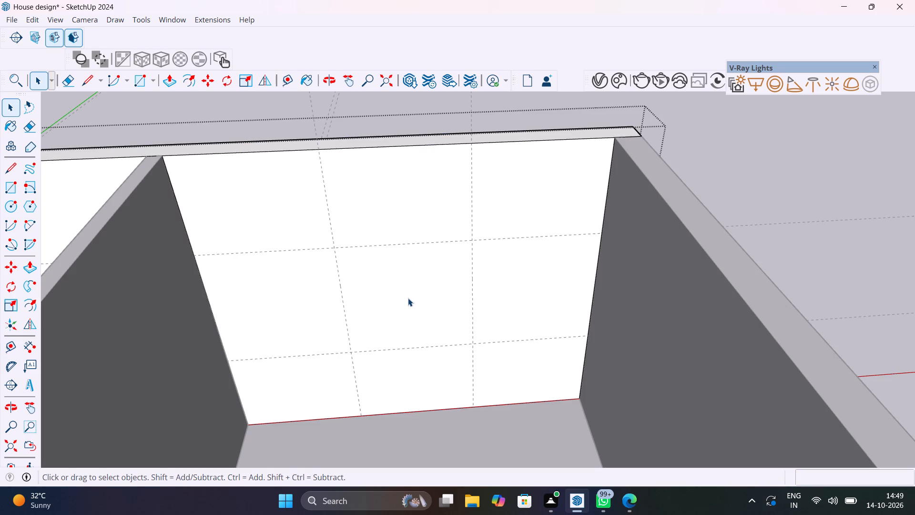
key("r")
left_click(337, 249)
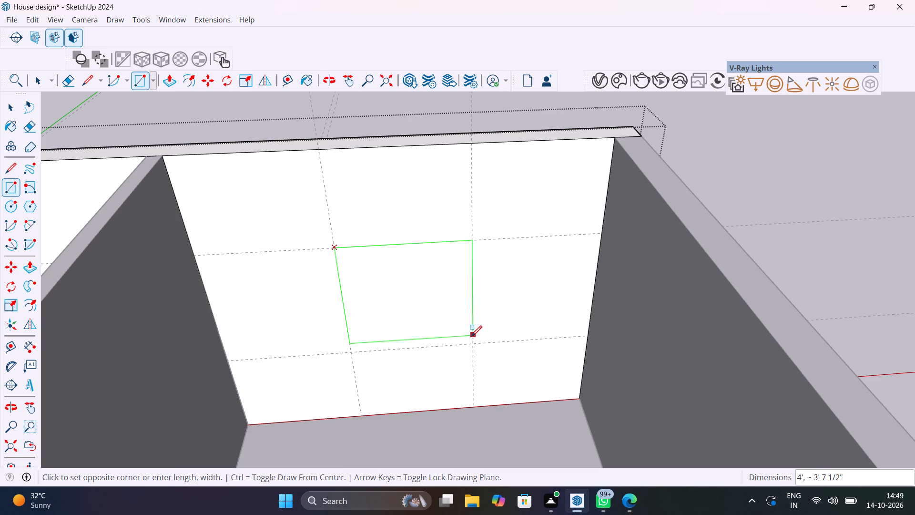
left_click(471, 343)
Push the window rectangle 9" through the outer wall to cut the opening, and leave the wall's editing mode.
key("p")
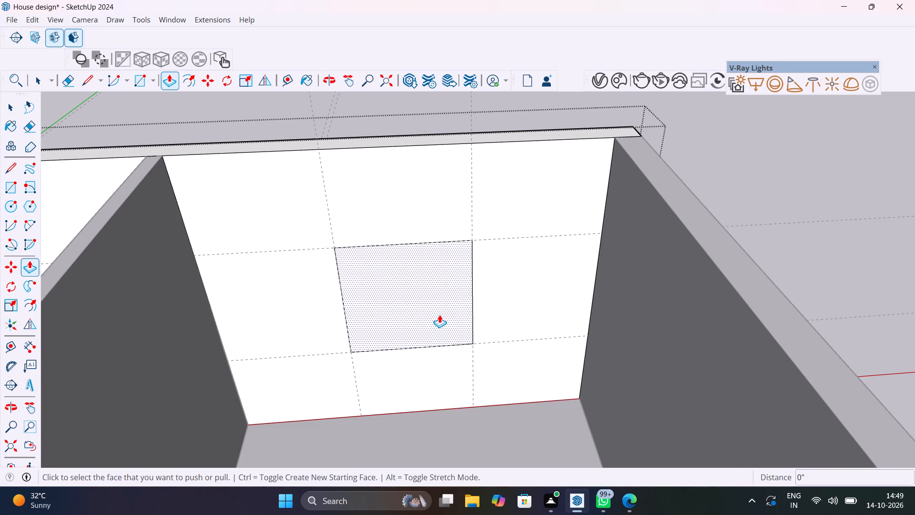
left_click(439, 314)
left_click(416, 291)
scroll(437, 325, "down", 14)
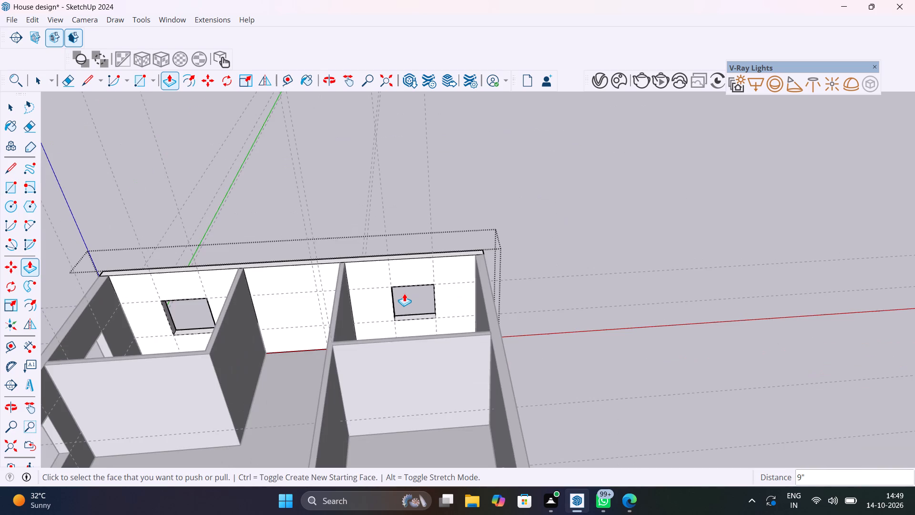
key("space")
left_click(560, 248)
Place a horizontal guide 1' below the inner top edge of the outer wall behind the small rooms.
scroll(454, 276, "down", 7)
middle_click_drag(425, 297, 517, 274)
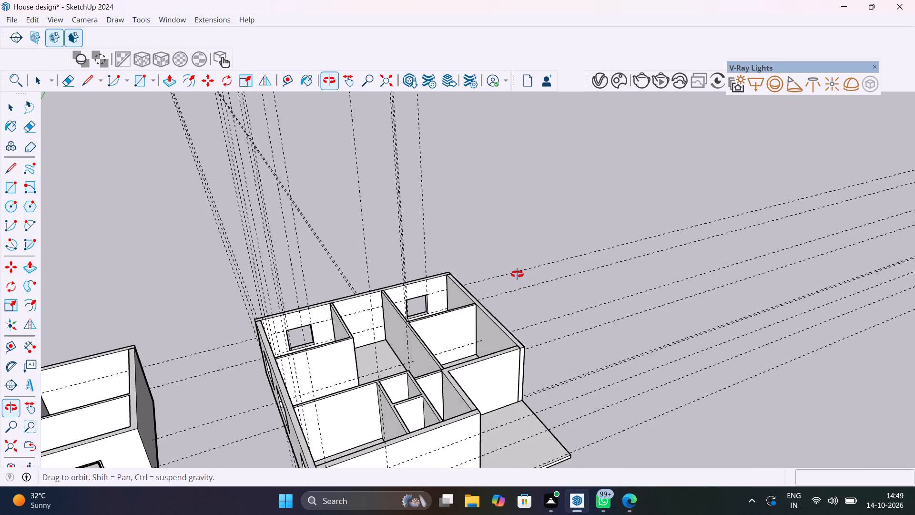
middle_click_drag(517, 274, 404, 238)
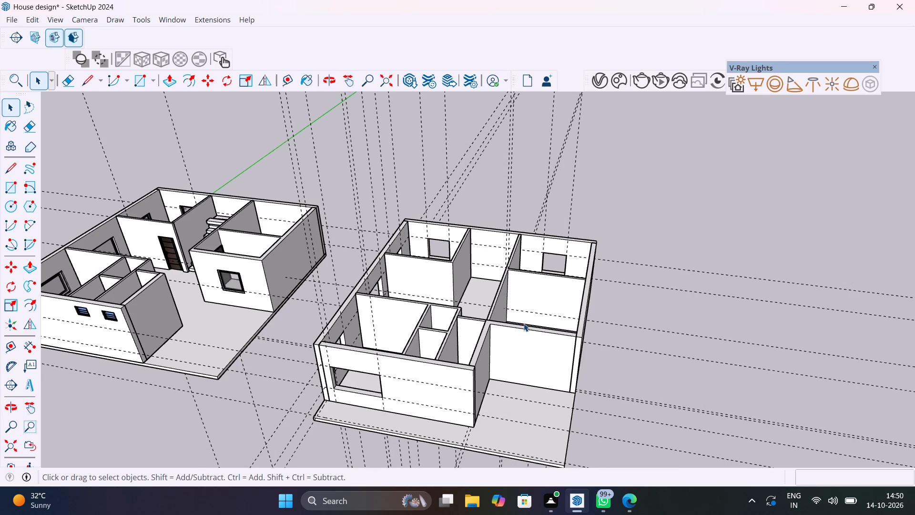
scroll(464, 373, "up", 5)
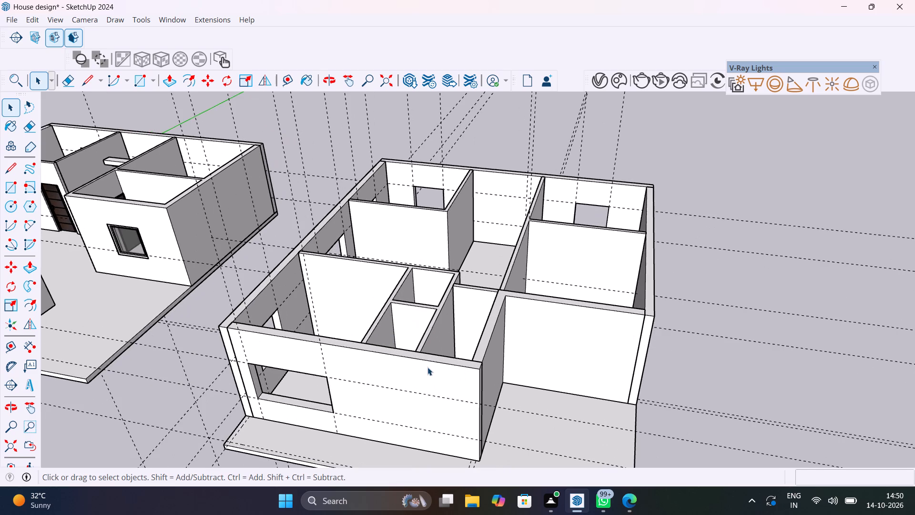
scroll(362, 361, "up", 9)
middle_click_drag(411, 371, 0, 365)
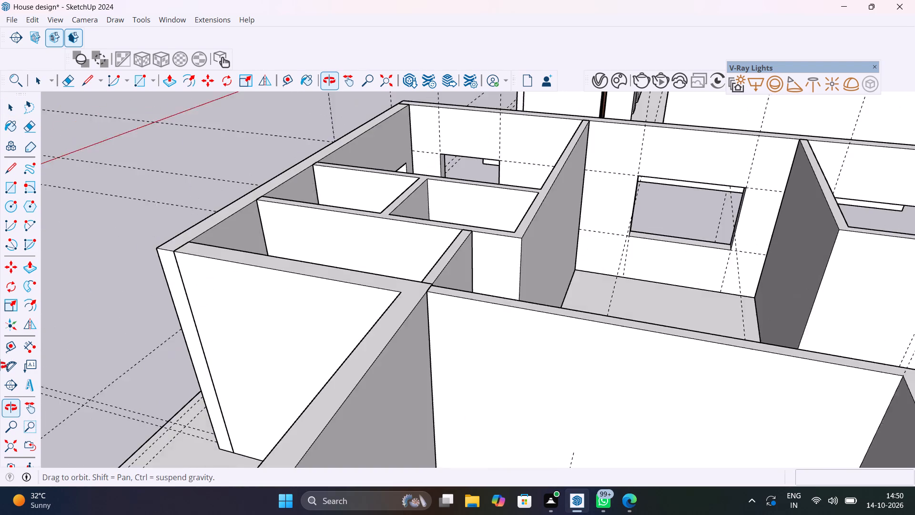
middle_click_drag(0, 365, 0, 368)
middle_click_drag(400, 272, 329, 354, "shift")
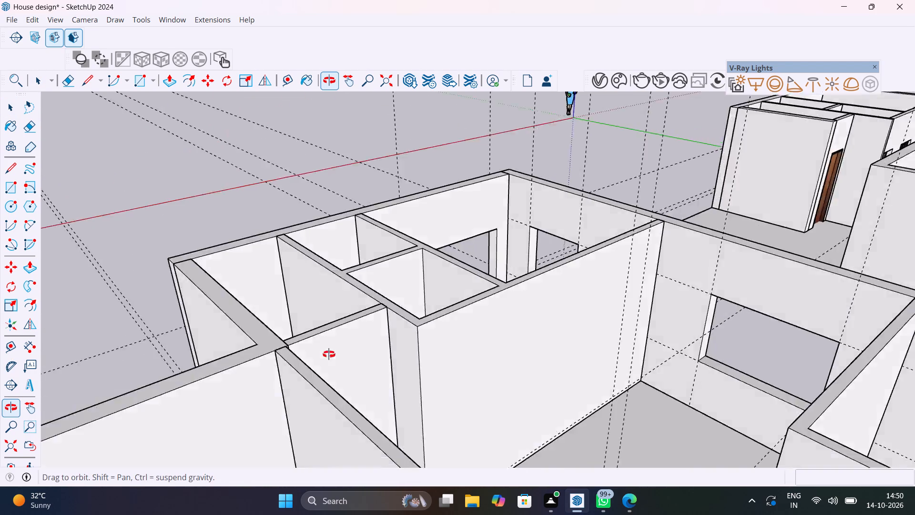
middle_click_drag(329, 354, 256, 355, "shift")
middle_click_drag(345, 235, 331, 311, "shift")
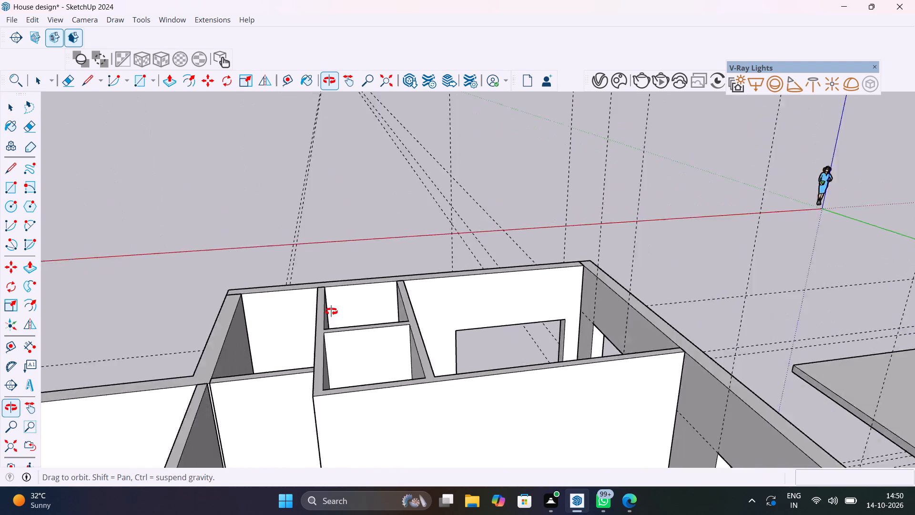
middle_click_drag(331, 311, 325, 362, "shift")
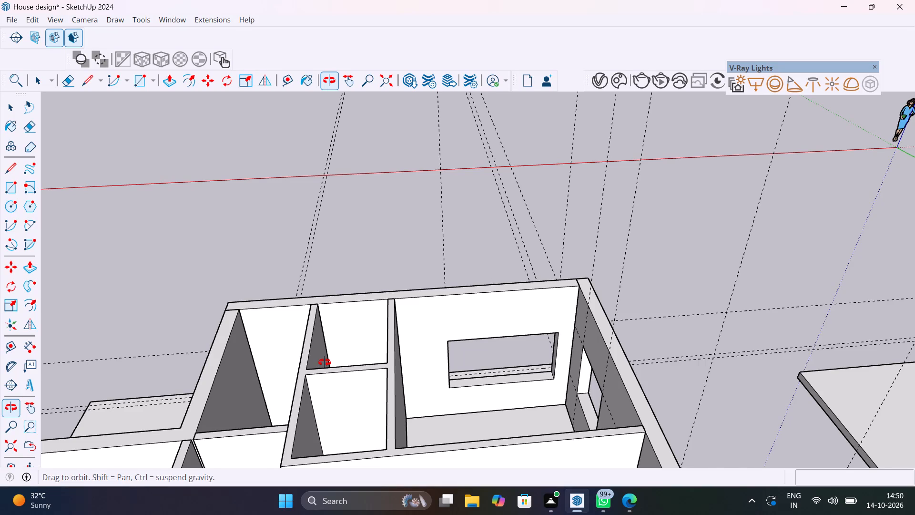
middle_click_drag(325, 362, 379, 360, "shift")
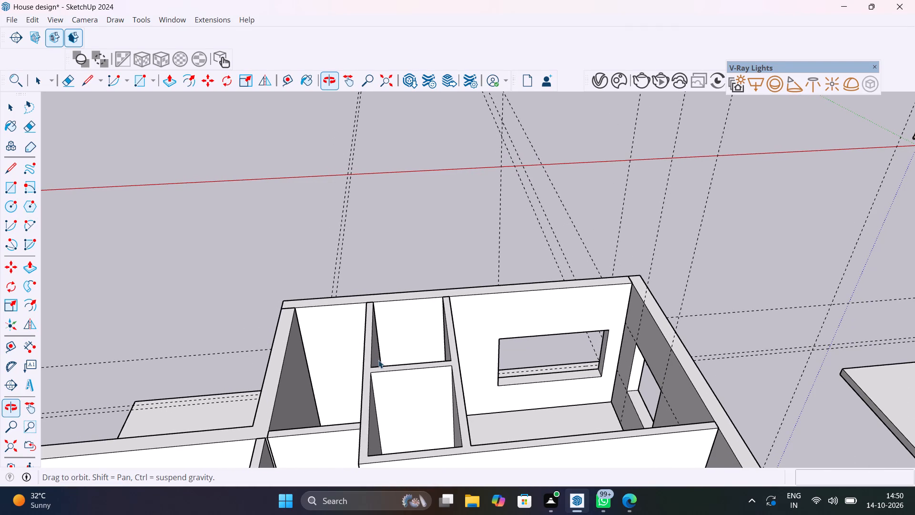
scroll(385, 318, "up", 9)
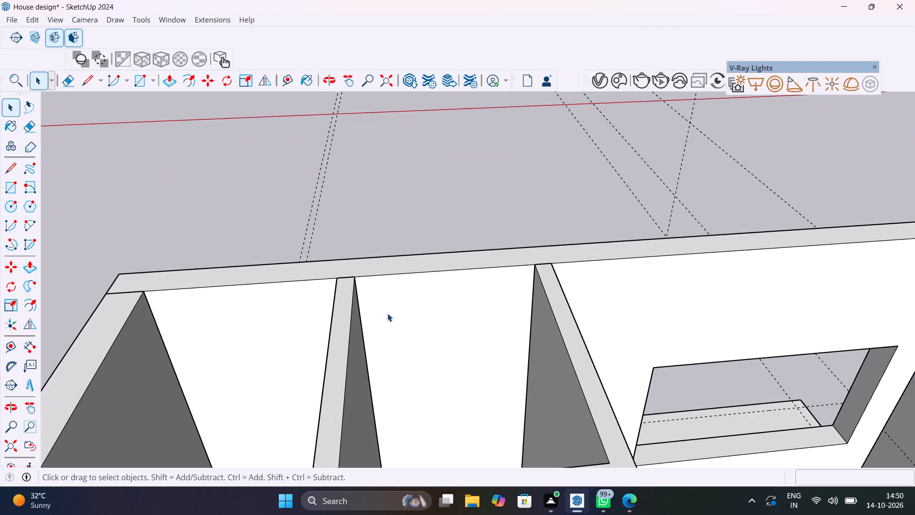
key("t")
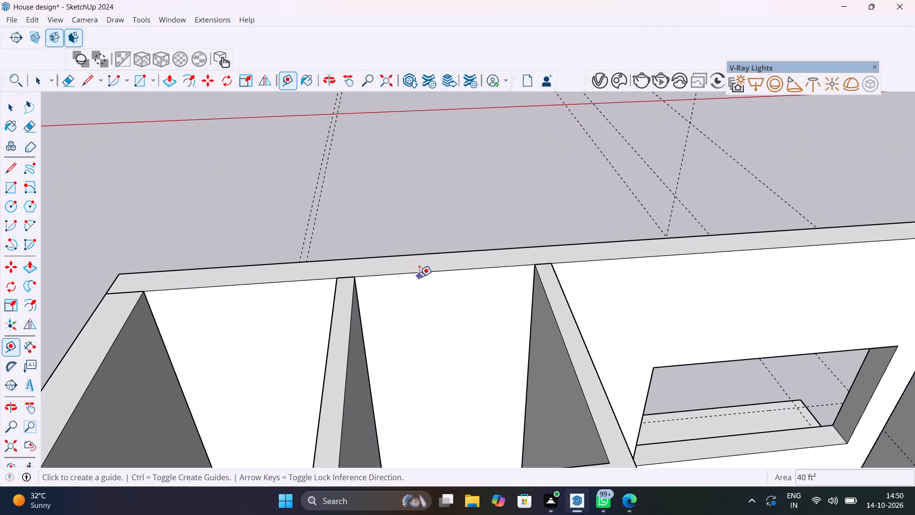
left_click(421, 274)
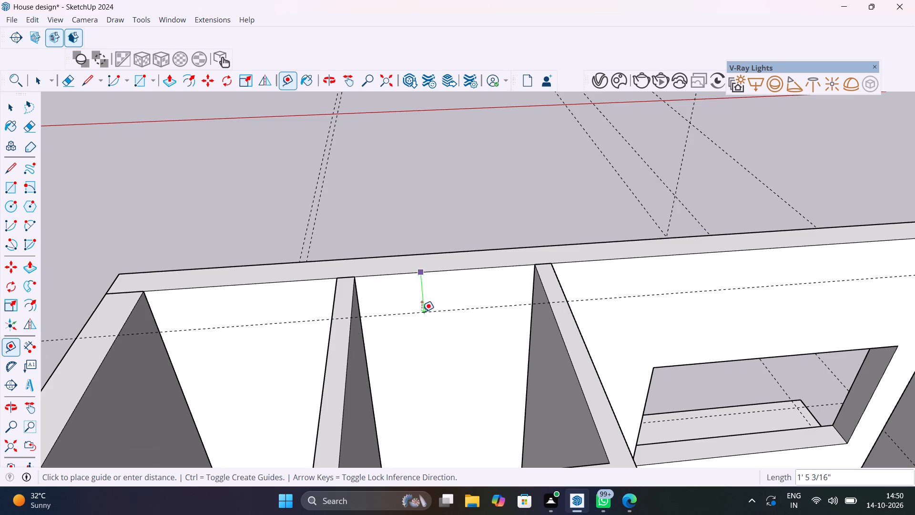
middle_click_drag(422, 311, 492, 226)
scroll(489, 227, "up", 1)
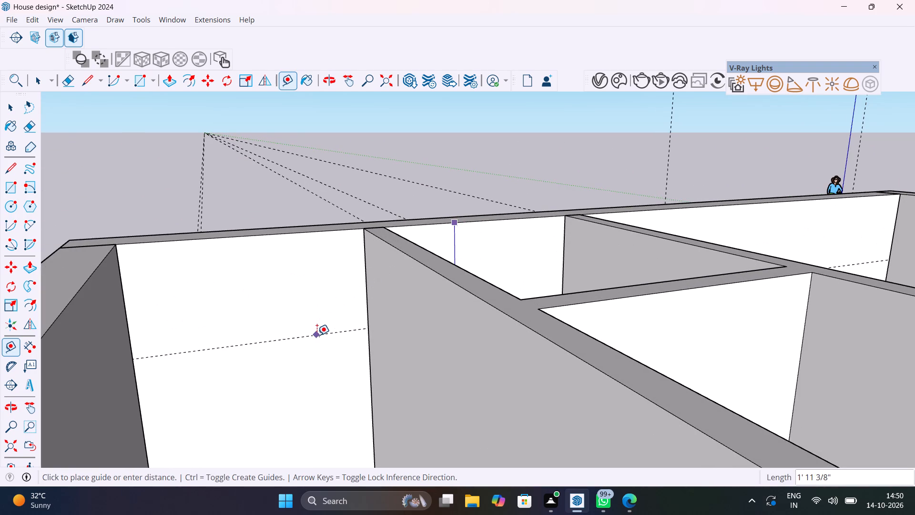
key("1")
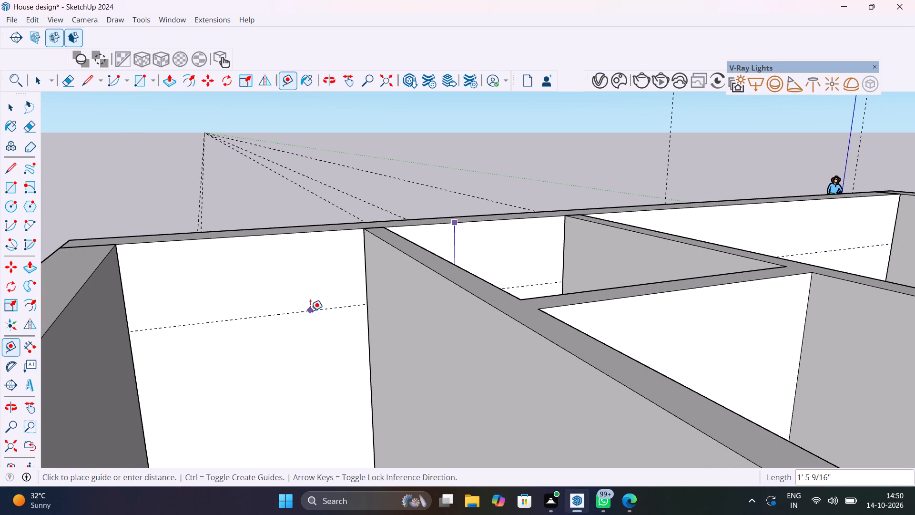
key("apostrophe")
key("Return")
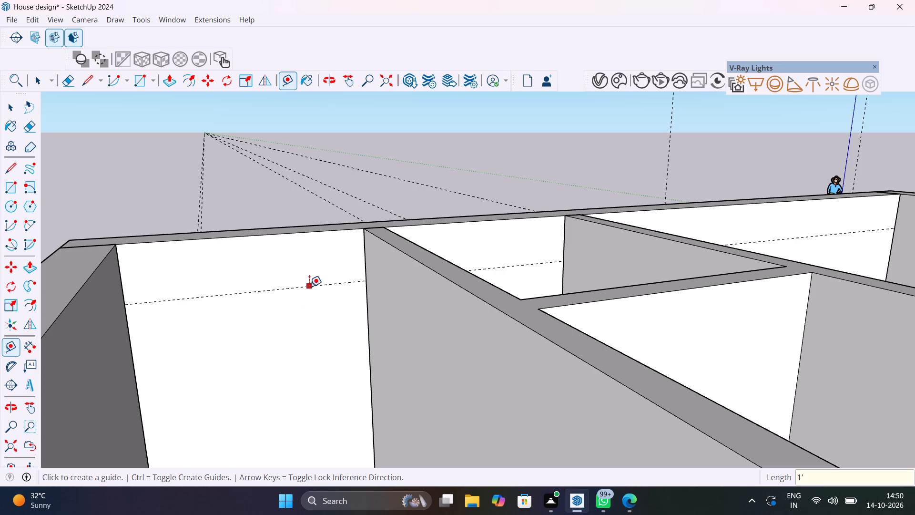
Place a second horizontal guide 1'6" below the first one on the small rooms' outer wall.
left_click(309, 285)
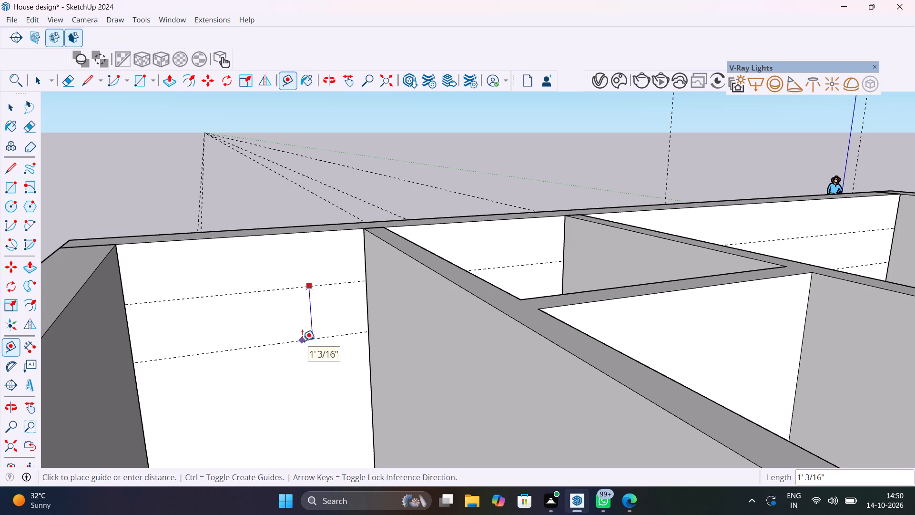
key("1")
type("'6\"")
key("Return")
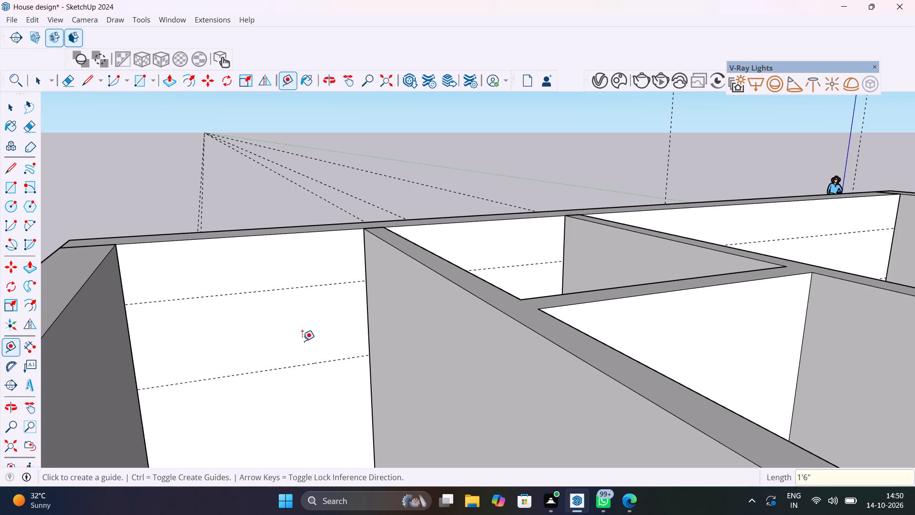
Draw a vertical helper line about 1'6" long down from the midpoint of the end small room's inner top wall edge.
middle_click_drag(302, 342, 248, 390)
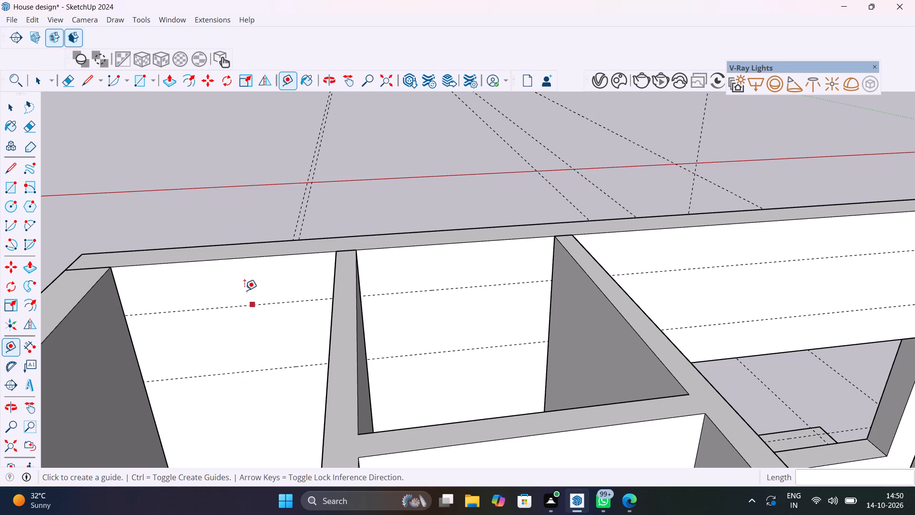
middle_click_drag(244, 288, 281, 267)
key("space")
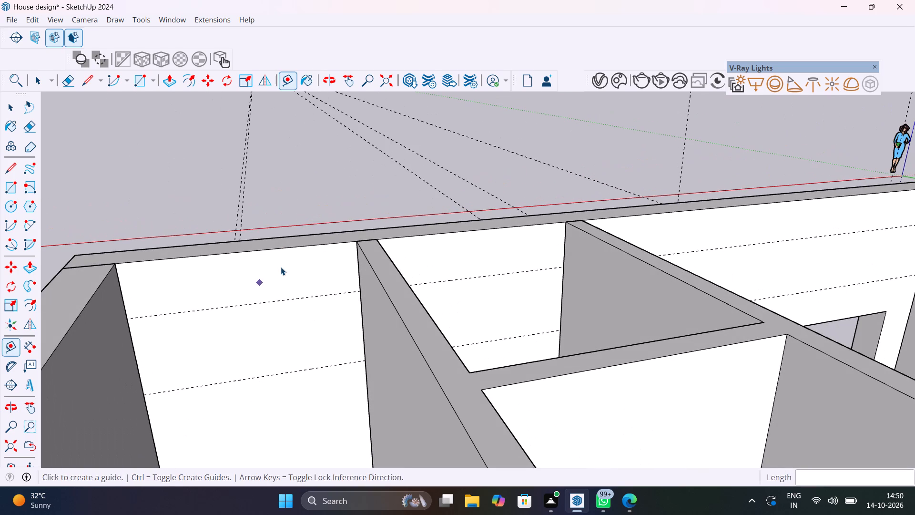
type("l")
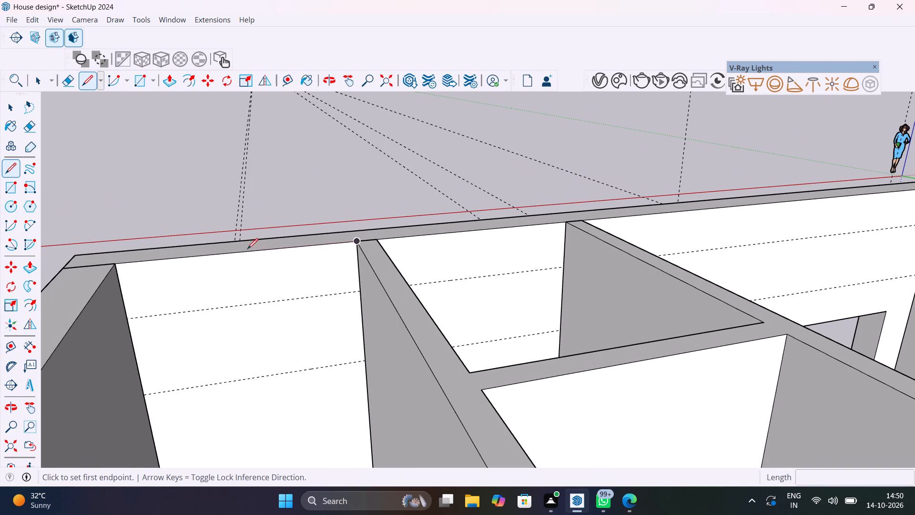
left_click(242, 253)
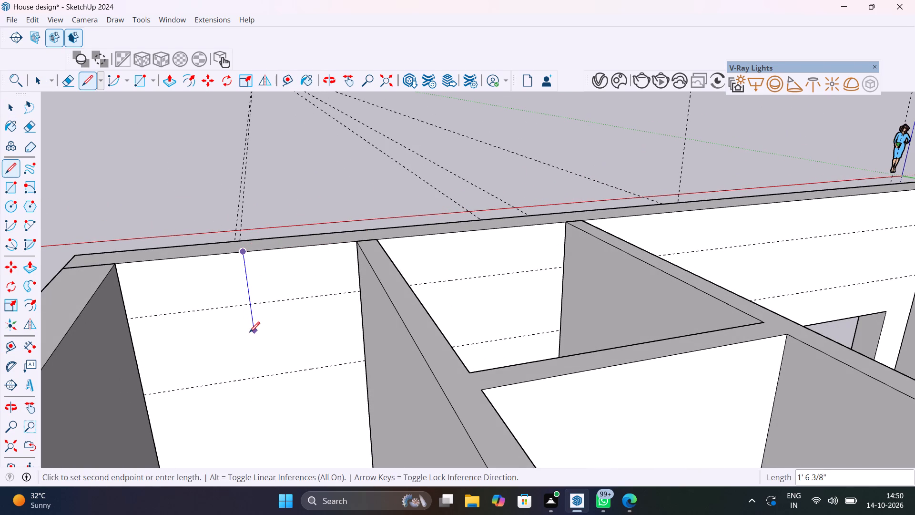
left_click(249, 332)
key("space")
Place vertical guides 1' to each side of the end small room's helper line, and delete the line.
type("t")
left_click(251, 319)
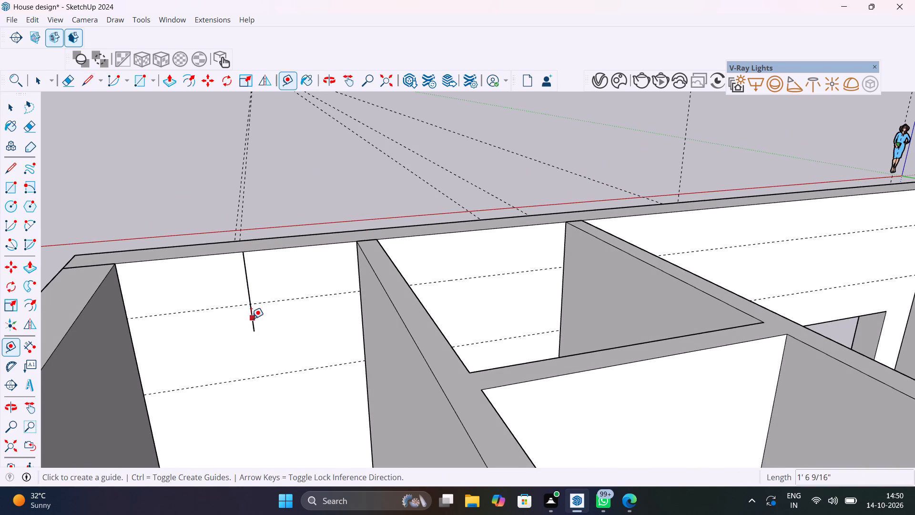
type("1'")
key("Return")
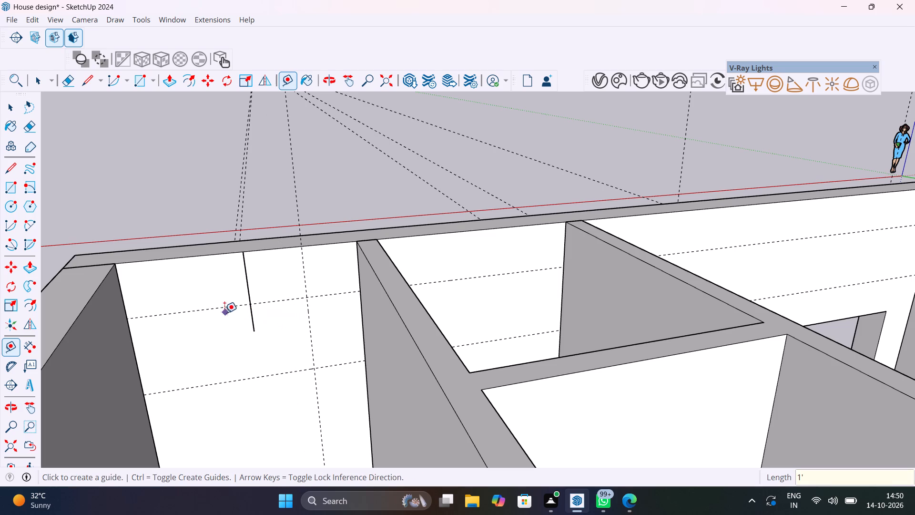
left_click(248, 309)
type("1'")
key("Return")
key("space")
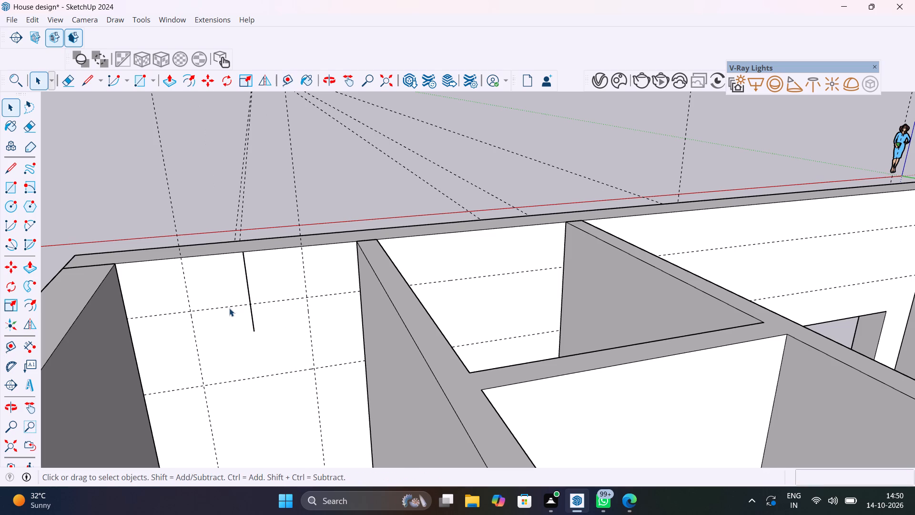
left_click(247, 284)
key("Delete")
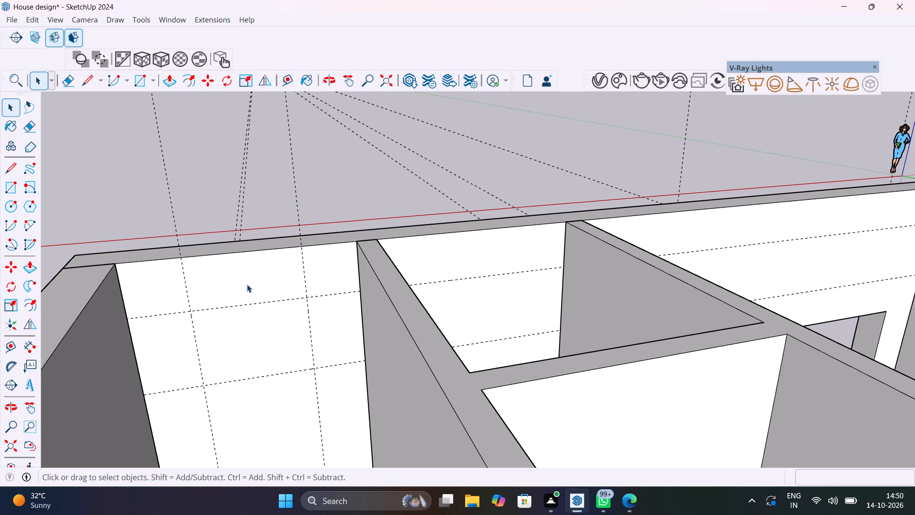
Draw a short vertical helper line down from the midpoint of the middle small room's inner top wall edge.
middle_click_drag(348, 291, 269, 326, "shift")
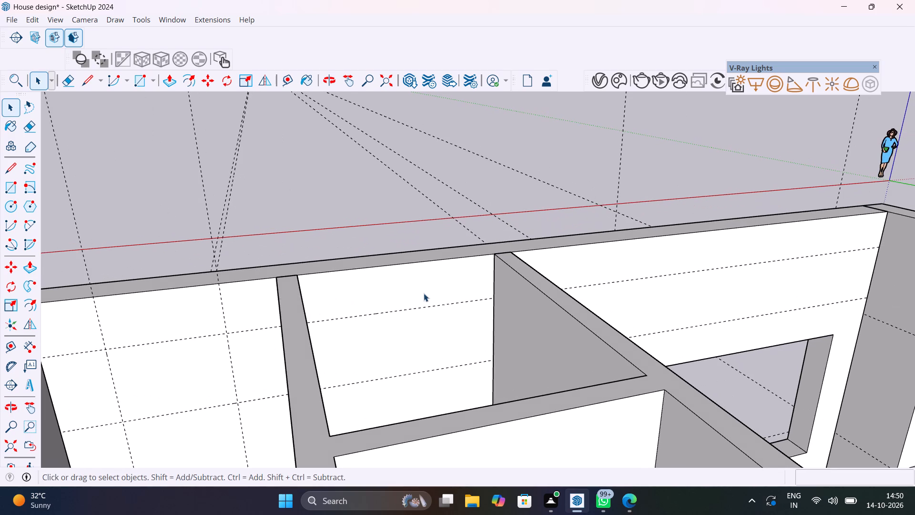
key("l")
left_click(404, 267)
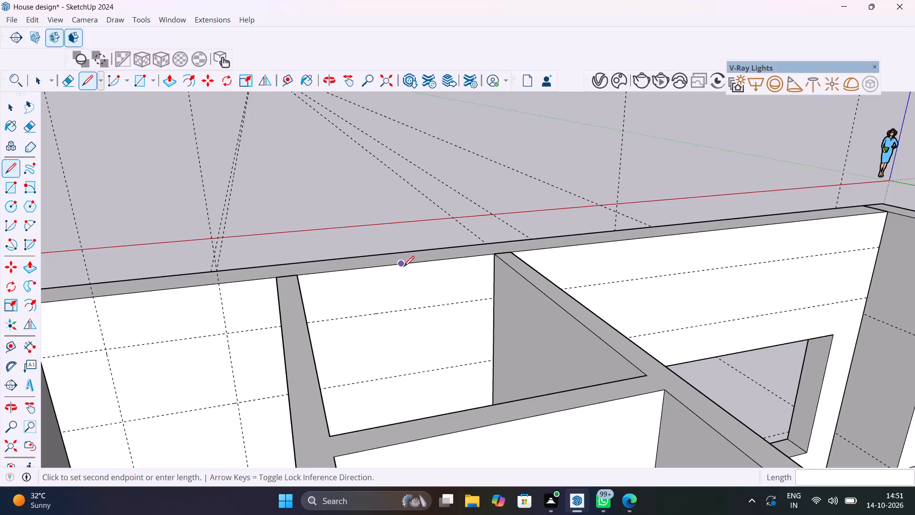
left_click(408, 321)
key("space")
Place vertical guides 1' to each side of the middle small room's helper line, and delete the line.
type("t")
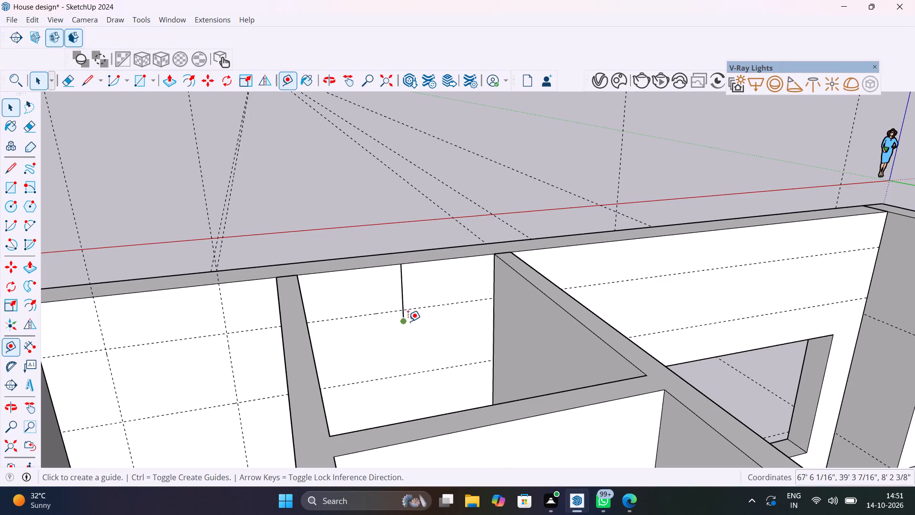
left_click(404, 298)
type("1'")
key("Return")
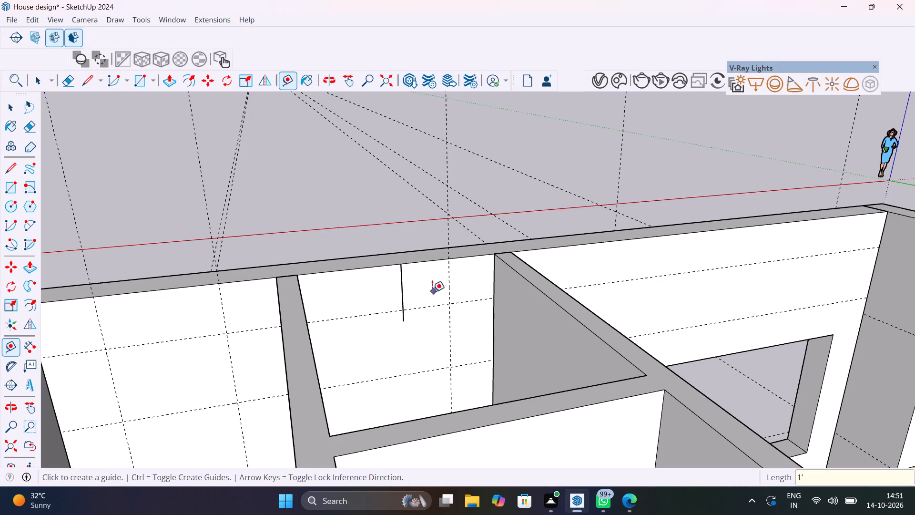
left_click(400, 293)
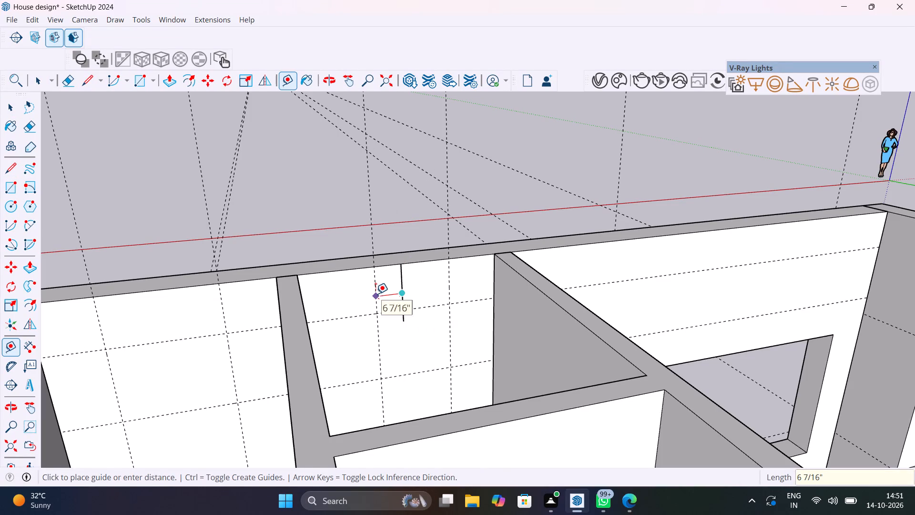
type("1'")
key("Return")
key("space")
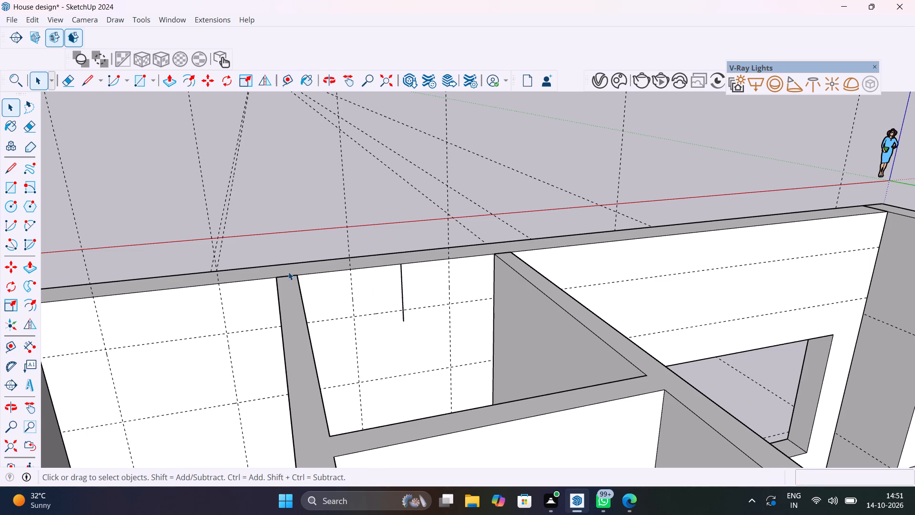
left_click(402, 299)
key("Delete")
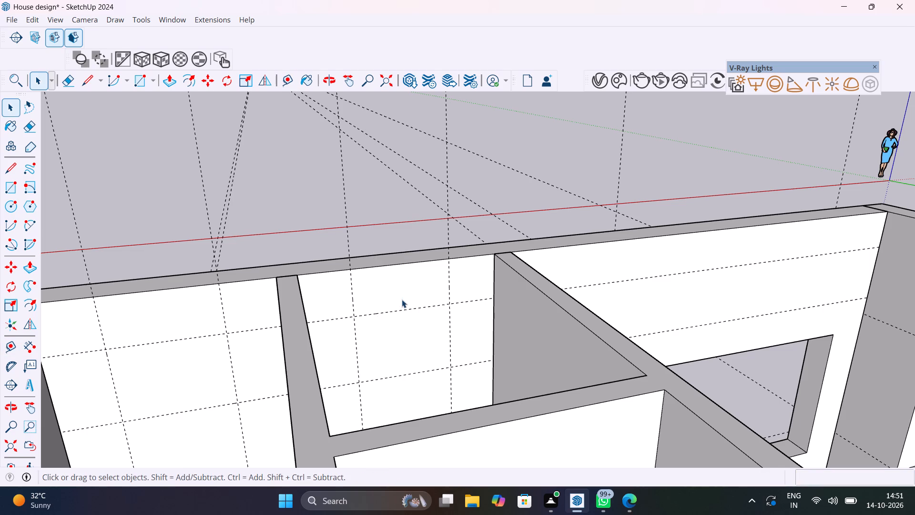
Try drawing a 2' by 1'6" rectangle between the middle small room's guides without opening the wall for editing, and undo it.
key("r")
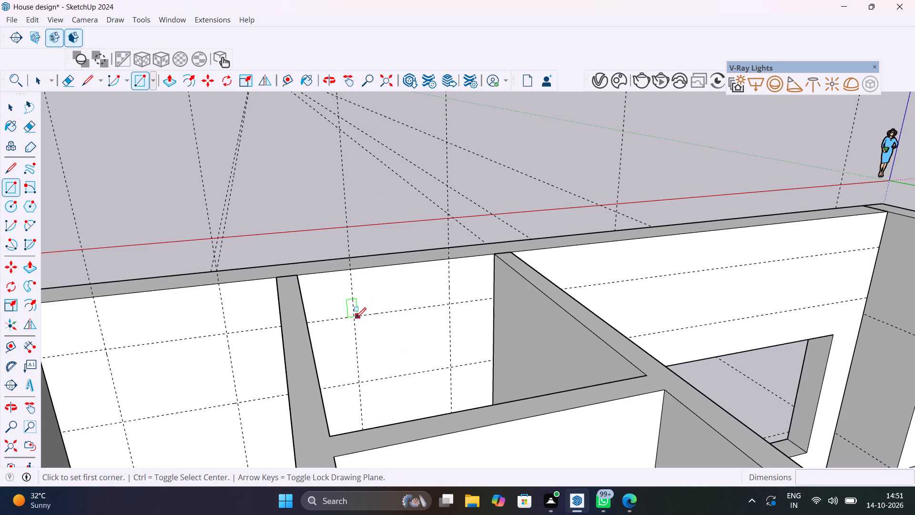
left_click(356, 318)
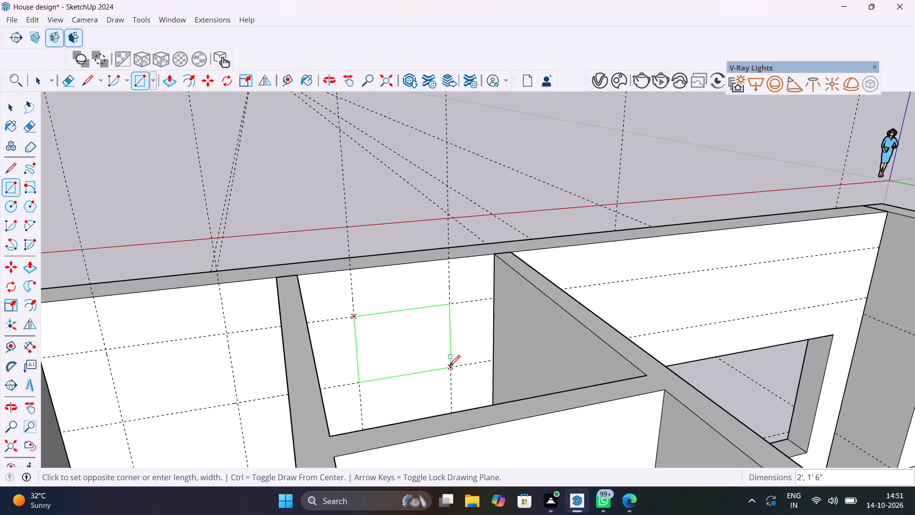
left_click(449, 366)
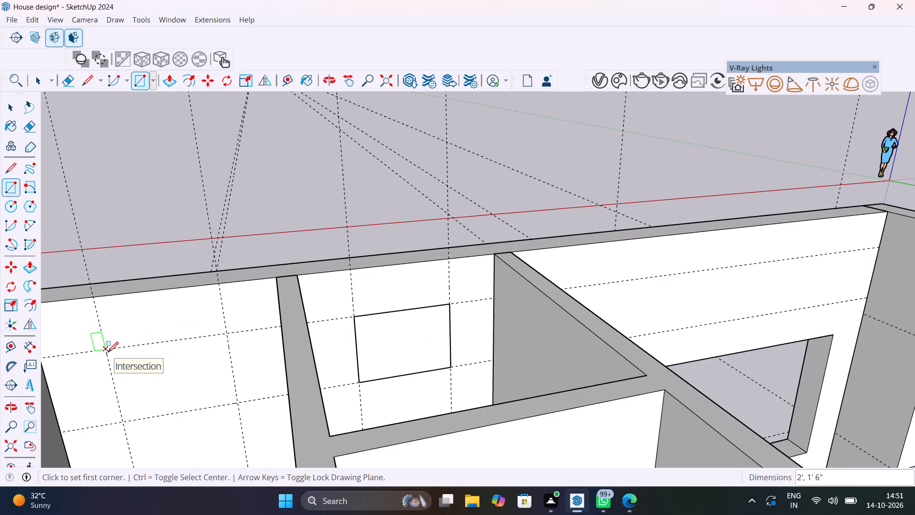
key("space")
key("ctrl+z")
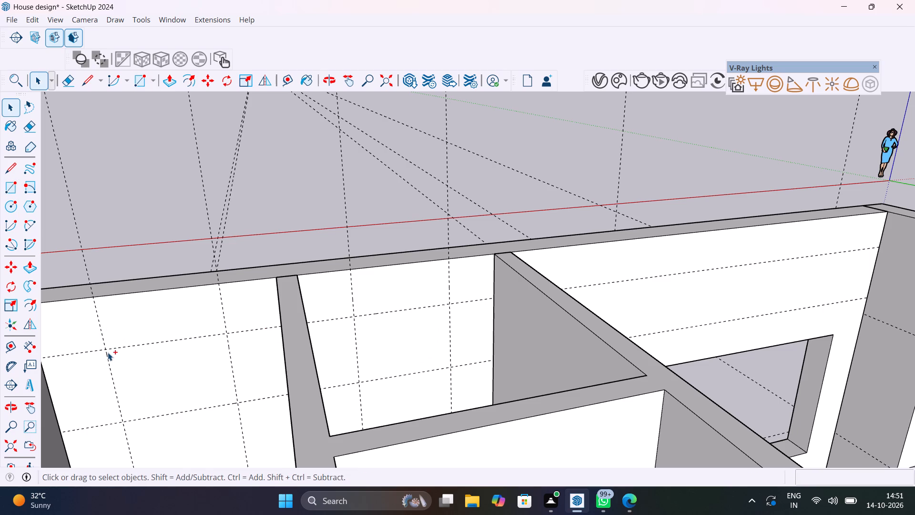
Open the outer wall for editing and draw a 2' by 1'6" rectangle between the crossing guides in each small room.
key("space")
double_click(121, 359)
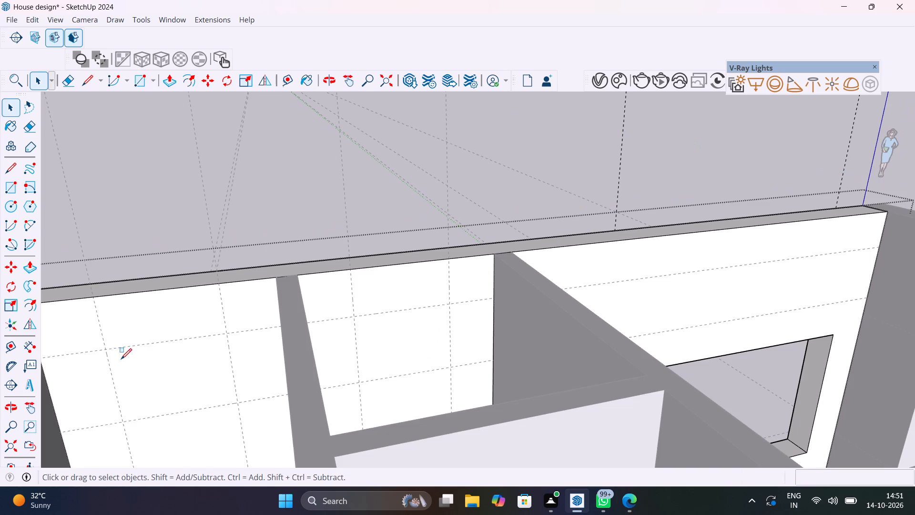
key("r")
left_click(105, 347)
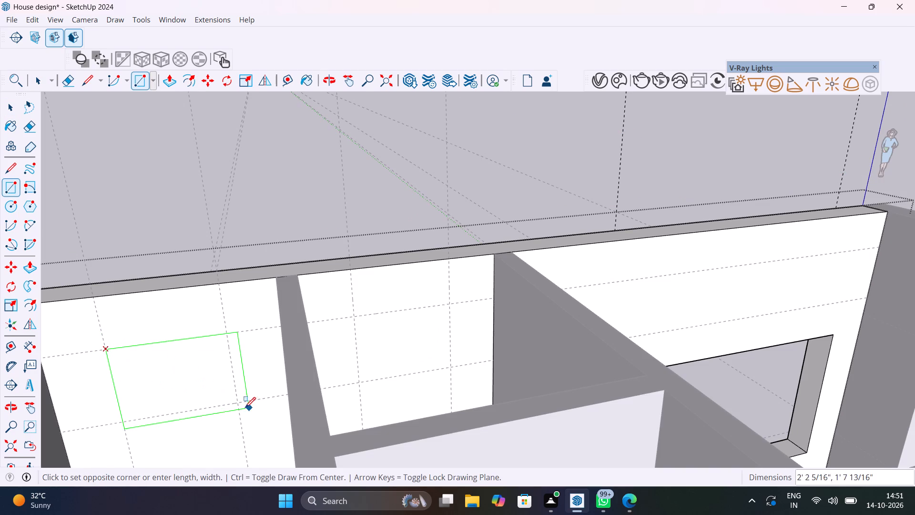
left_click(236, 404)
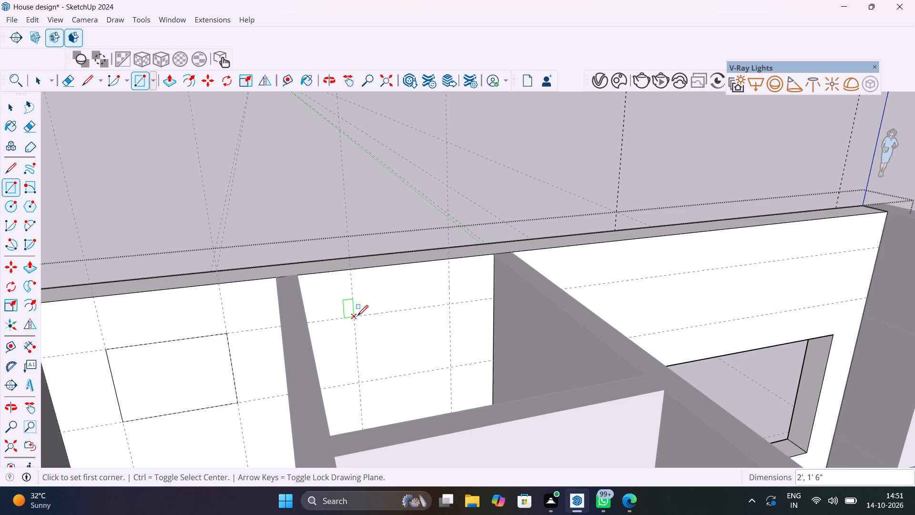
left_click(357, 316)
left_click(451, 365)
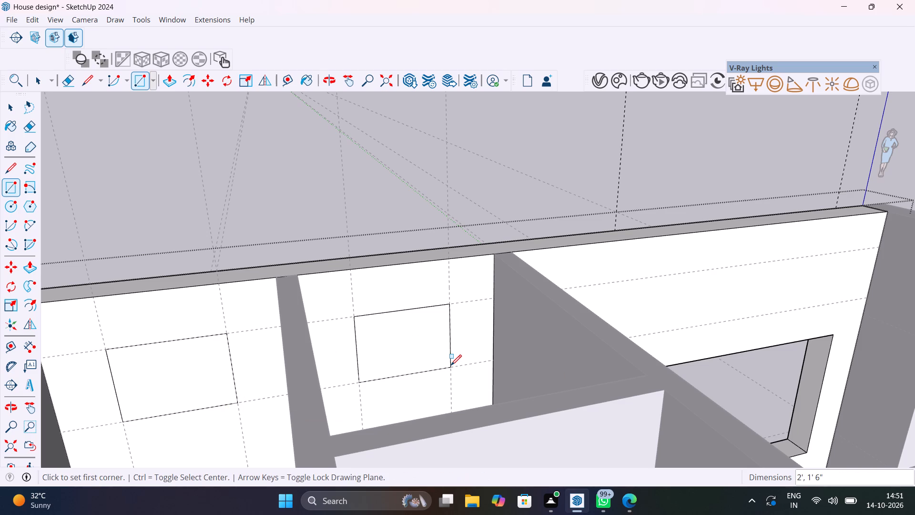
Push both small-room rectangles 9" through the outer wall to cut the openings, and leave the wall's editing mode.
key("p")
left_click(418, 351)
left_click(396, 334)
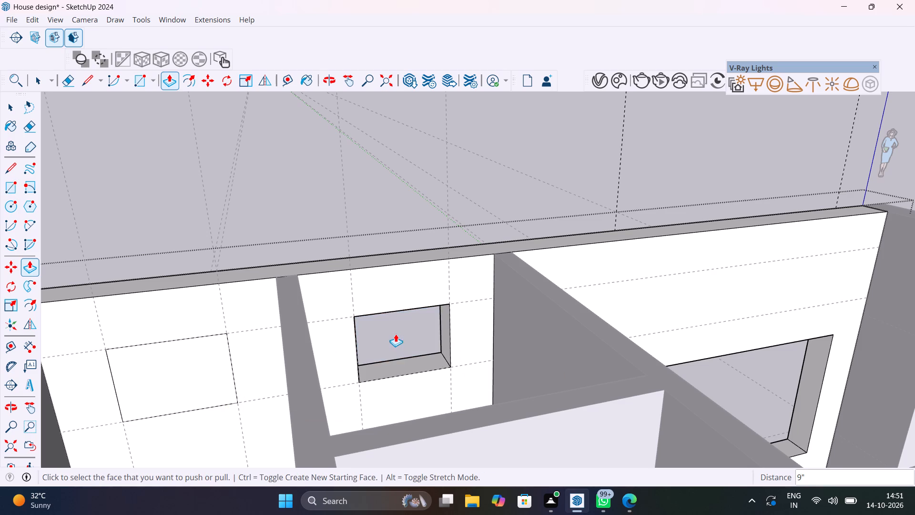
double_click(179, 369)
key("space")
scroll(179, 369, "down", 7)
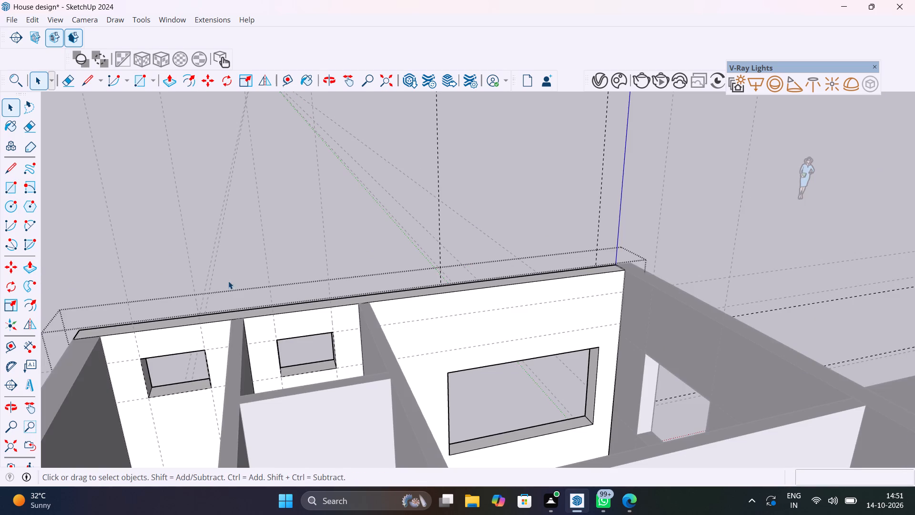
left_click(235, 269)
Copy a louvred ventilator from the ground-floor house into the upper floor's small opening nearest the large window.
scroll(215, 310, "down", 1)
middle_click_drag(215, 310, 442, 296)
scroll(396, 344, "down", 6)
middle_click_drag(358, 349, 614, 347)
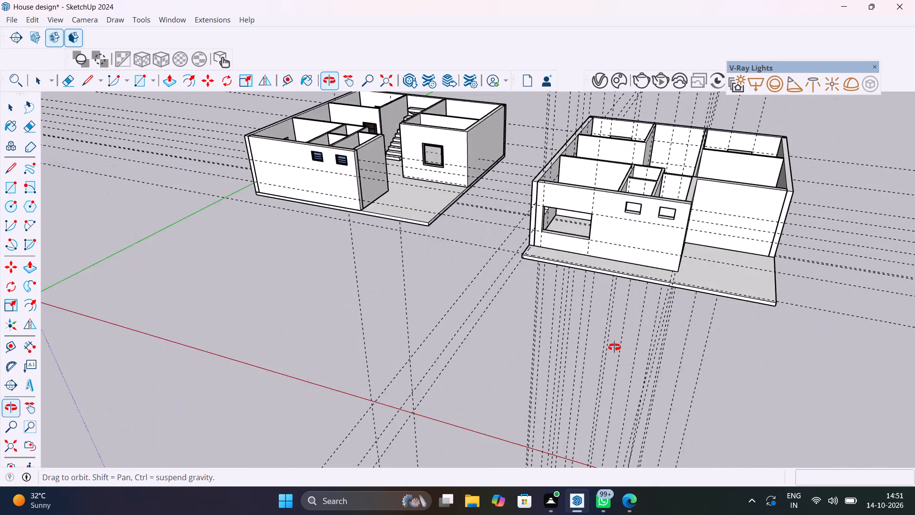
middle_click_drag(614, 347, 526, 381)
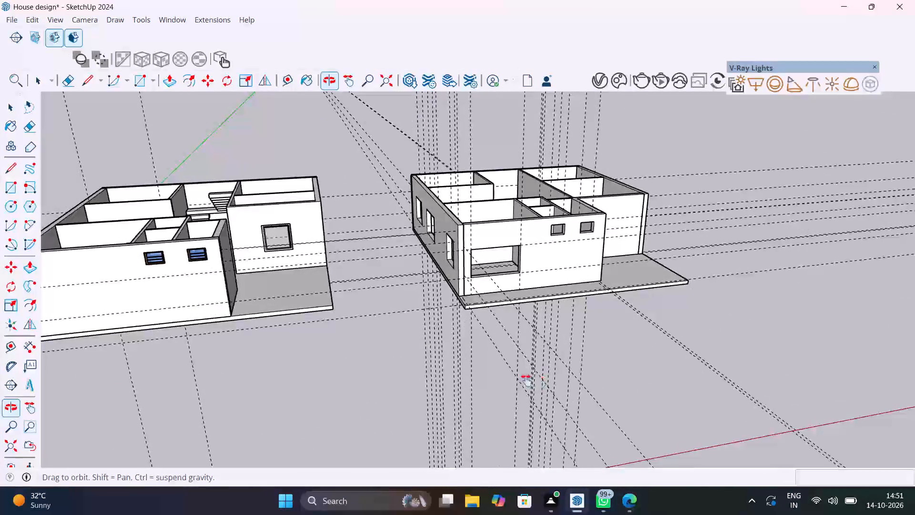
middle_click_drag(526, 381, 548, 457)
scroll(185, 323, "up", 10)
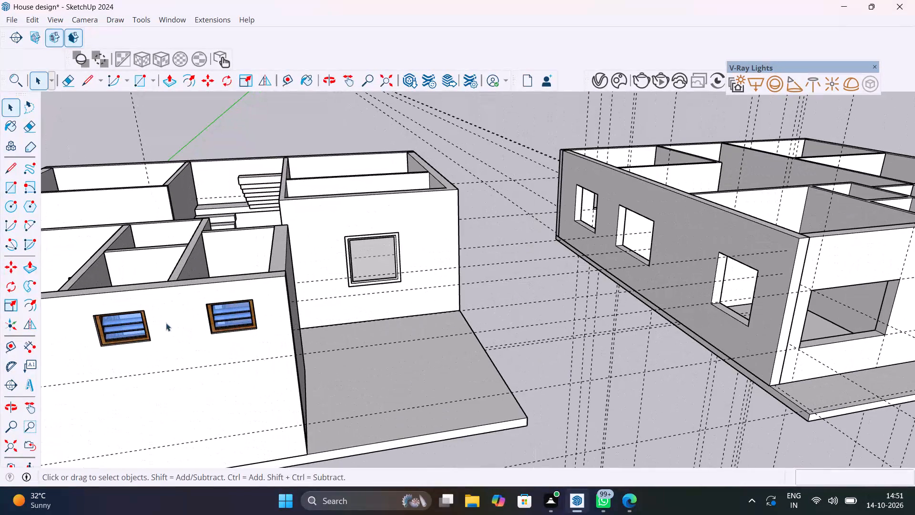
left_click(129, 327)
key("m")
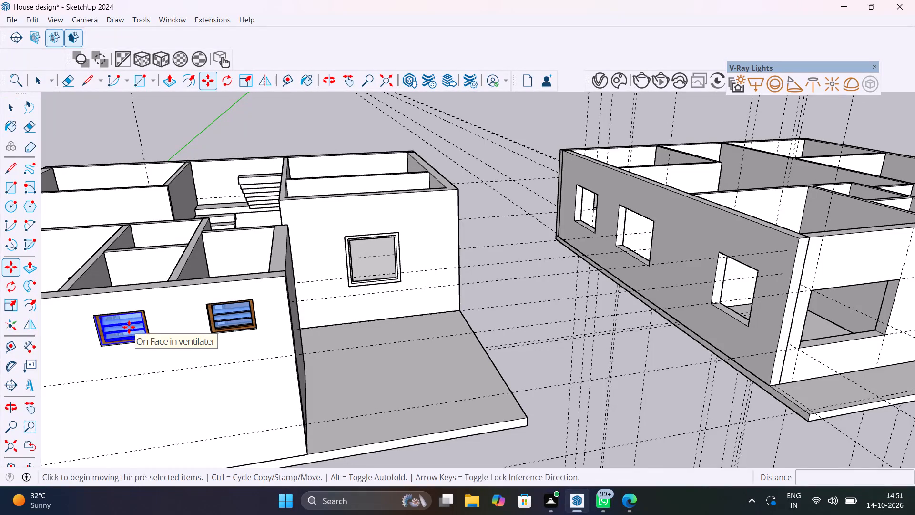
left_click(104, 347)
scroll(151, 335, "down", 15)
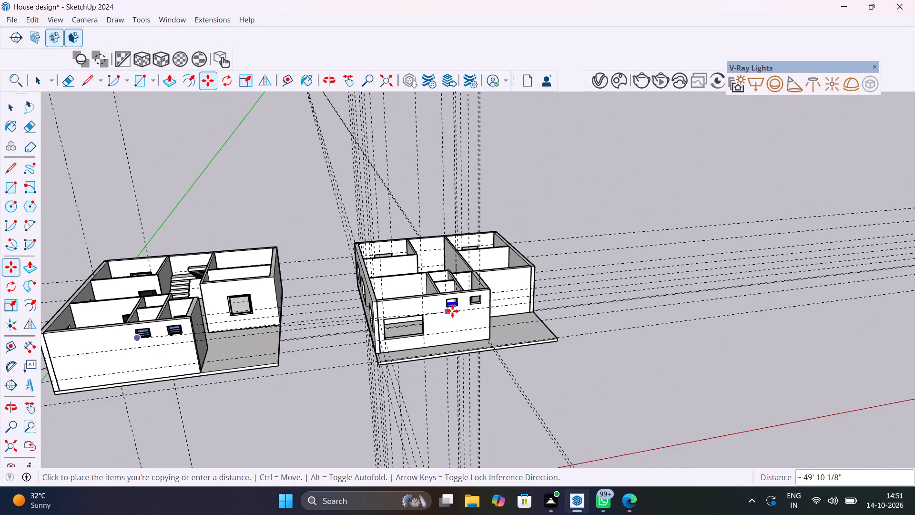
scroll(452, 309, "up", 20)
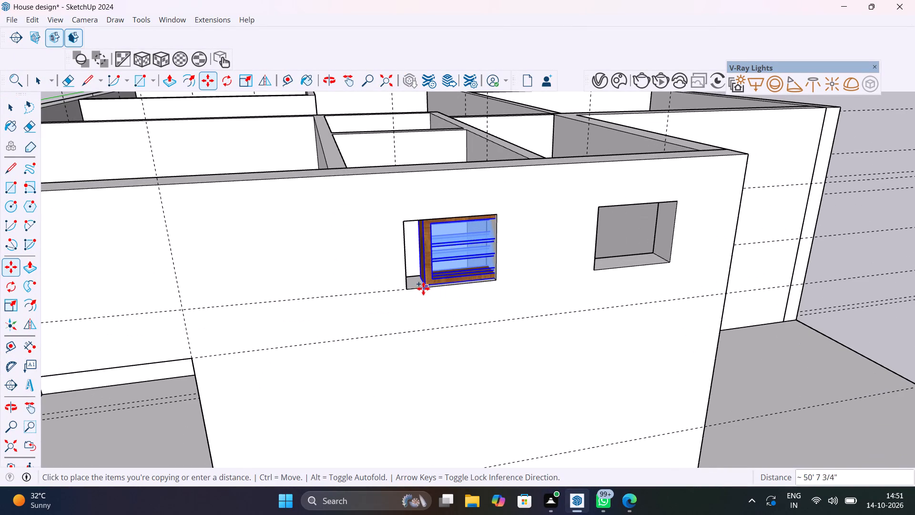
middle_click_drag(410, 289, 347, 291)
scroll(341, 287, "up", 5)
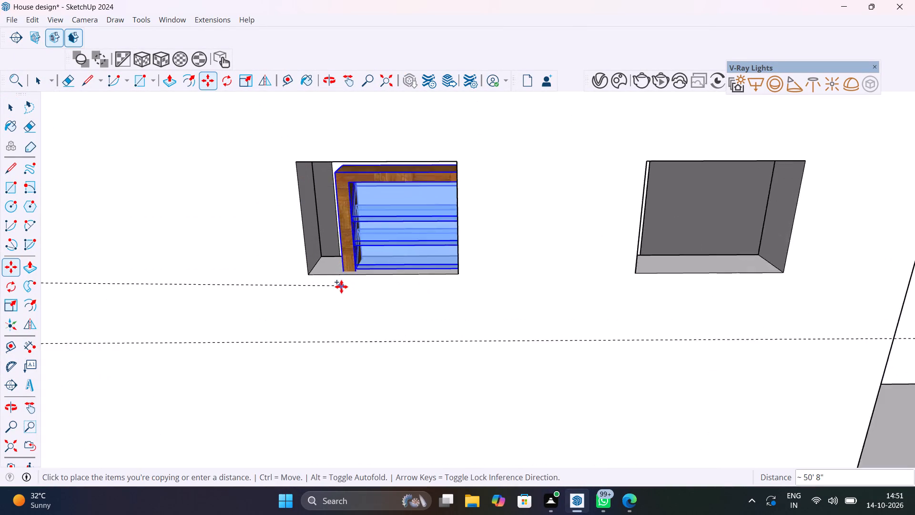
scroll(341, 287, "up", 4)
left_click(292, 267)
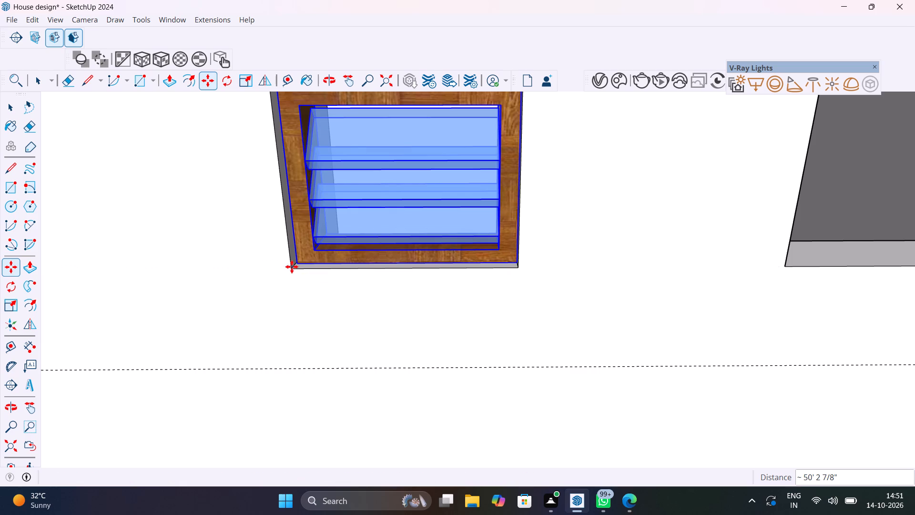
Copy the fitted louvred ventilator about 4' 4" along the outer wall into the other small room's opening, aligning their lower corners.
left_click(297, 262)
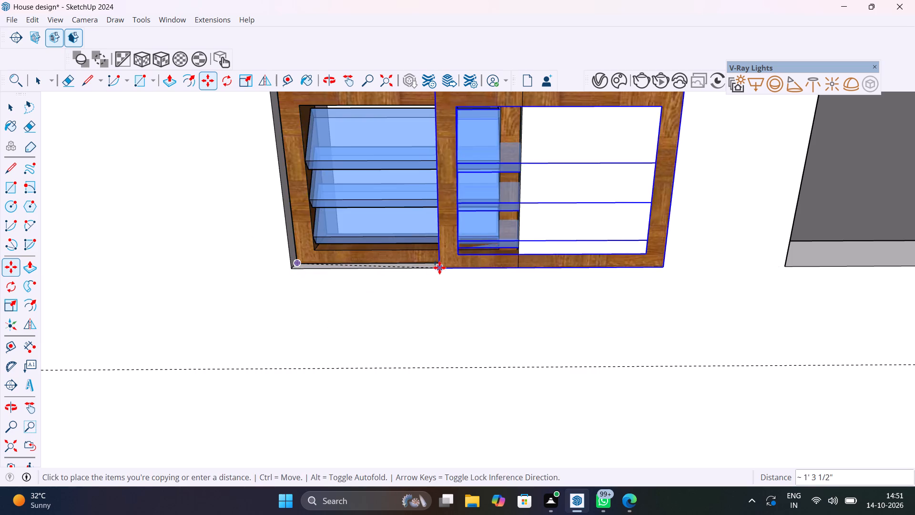
scroll(439, 268, "down", 9)
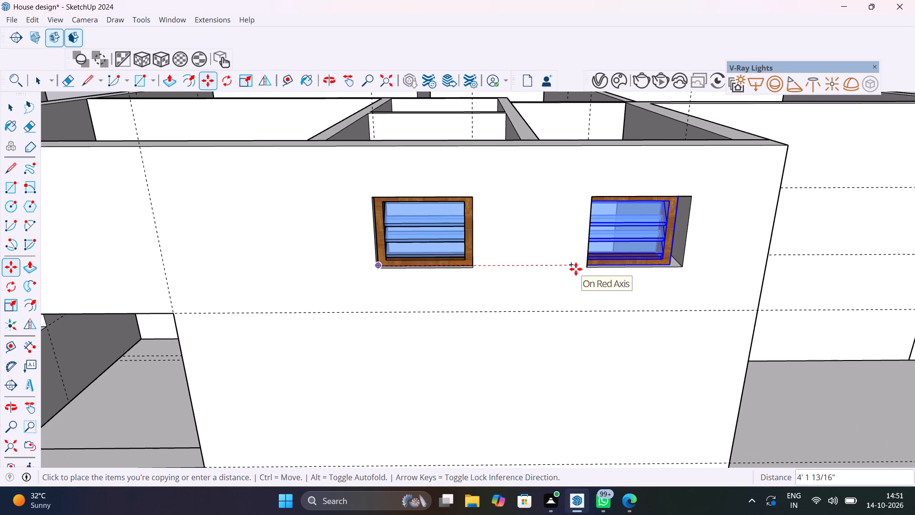
scroll(586, 269, "up", 8)
middle_click_drag(609, 269, 556, 258)
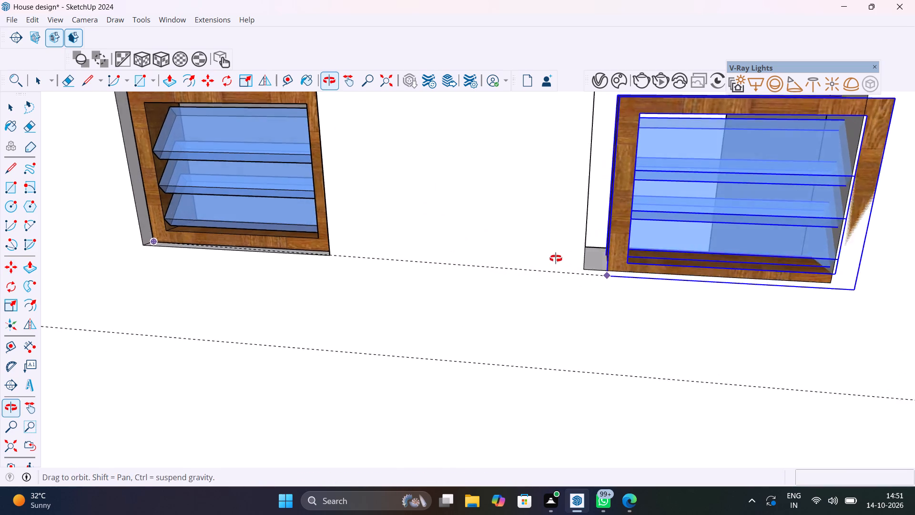
middle_click_drag(556, 258, 532, 258)
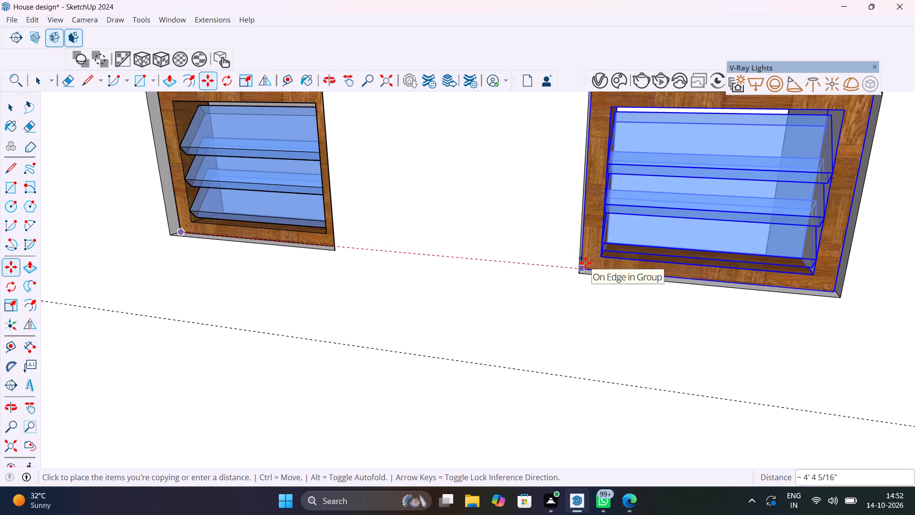
scroll(585, 263, "up", 8)
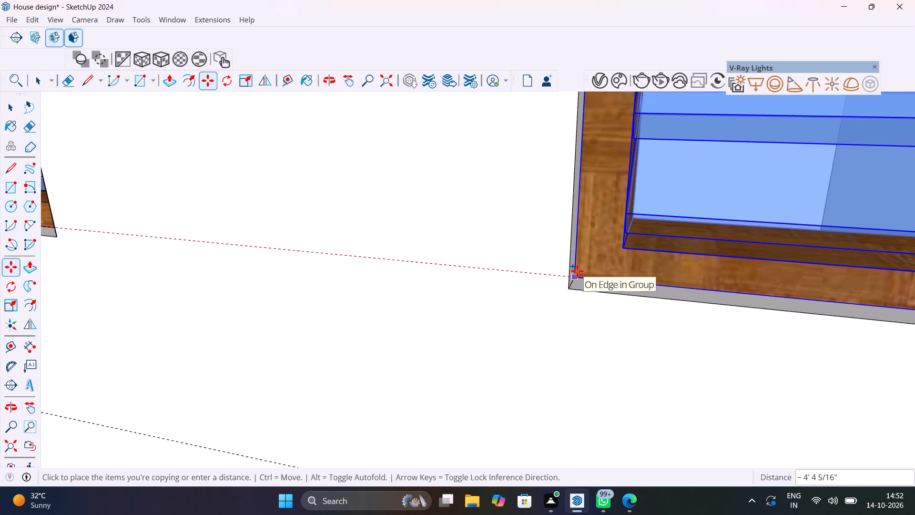
left_click(577, 271)
scroll(583, 305, "down", 17)
middle_click_drag(610, 307, 669, 306)
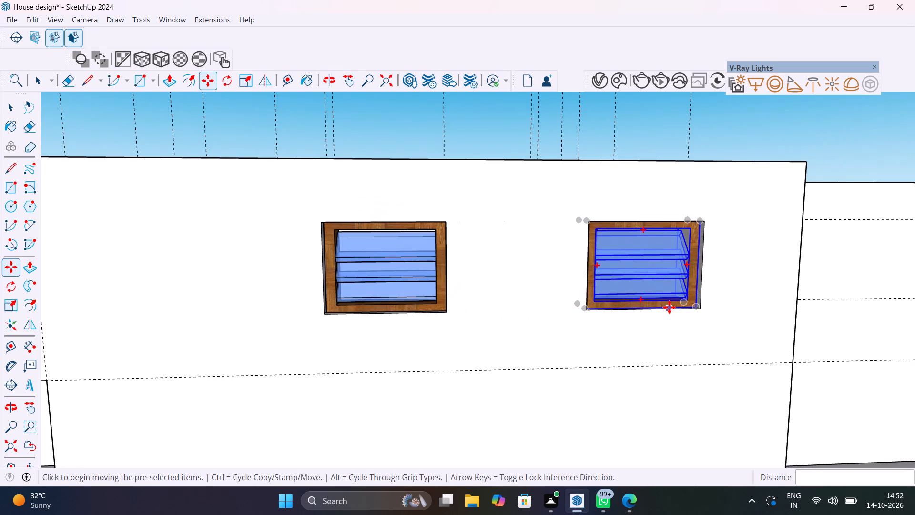
key("space")
scroll(608, 327, "down", 14)
left_click(752, 250)
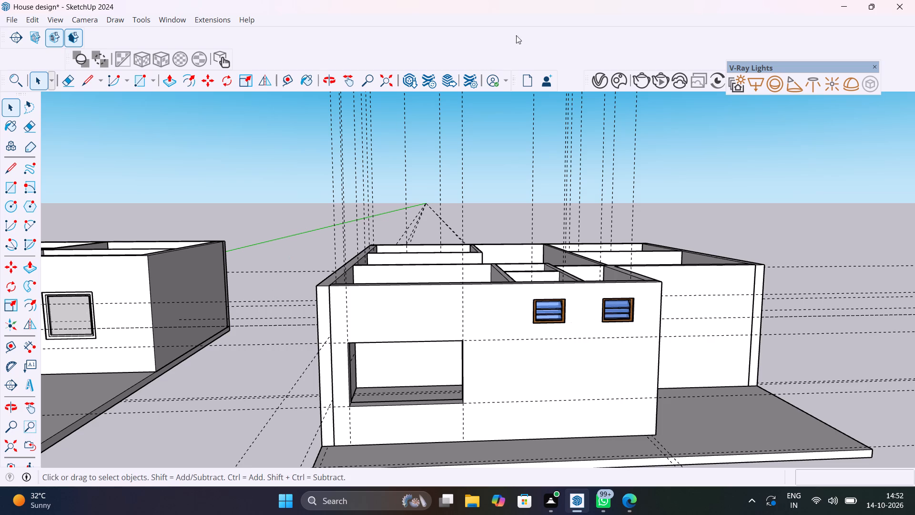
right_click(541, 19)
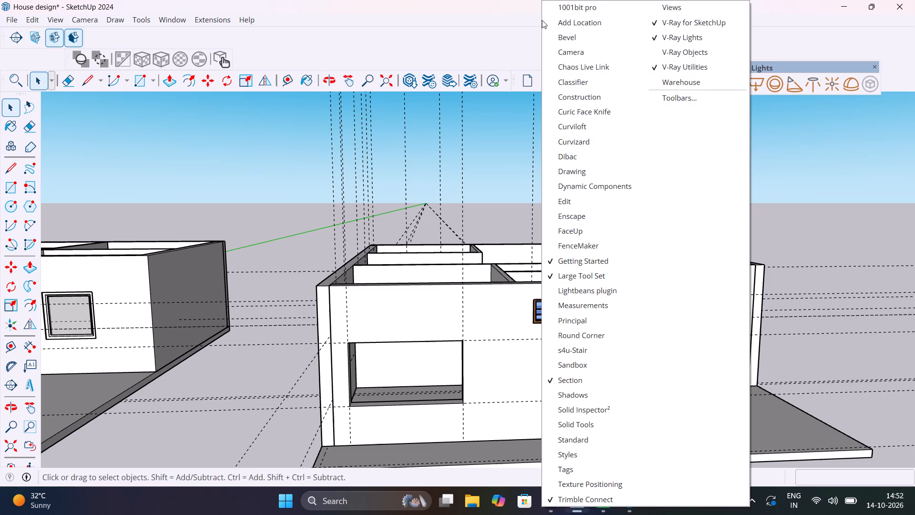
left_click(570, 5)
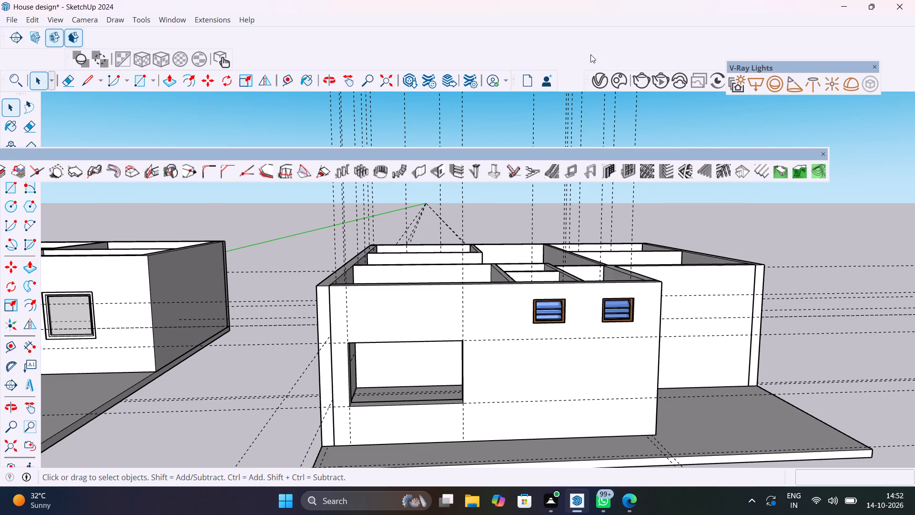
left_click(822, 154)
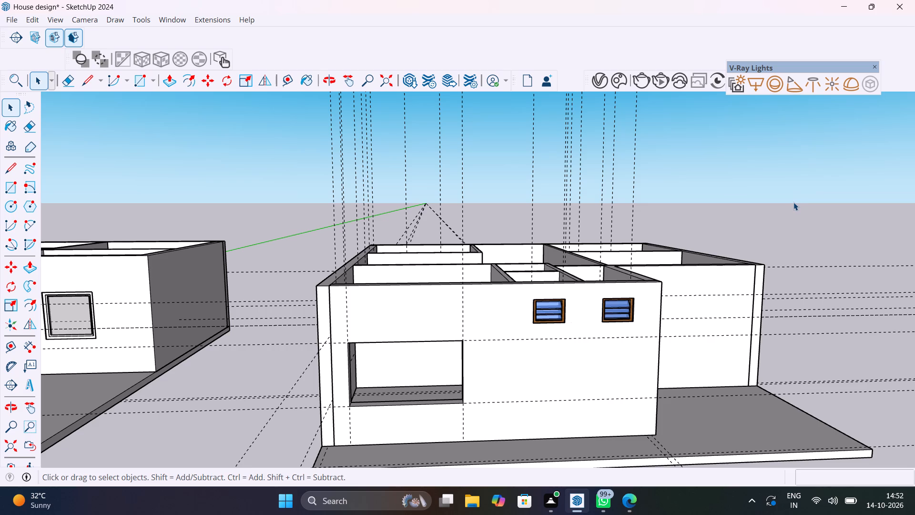
Place a vertical guide on the upper floor's recessed front wall, 1' in from the vertical edge near its outer corner.
scroll(741, 278, "down", 11)
middle_click_drag(759, 270, 644, 342)
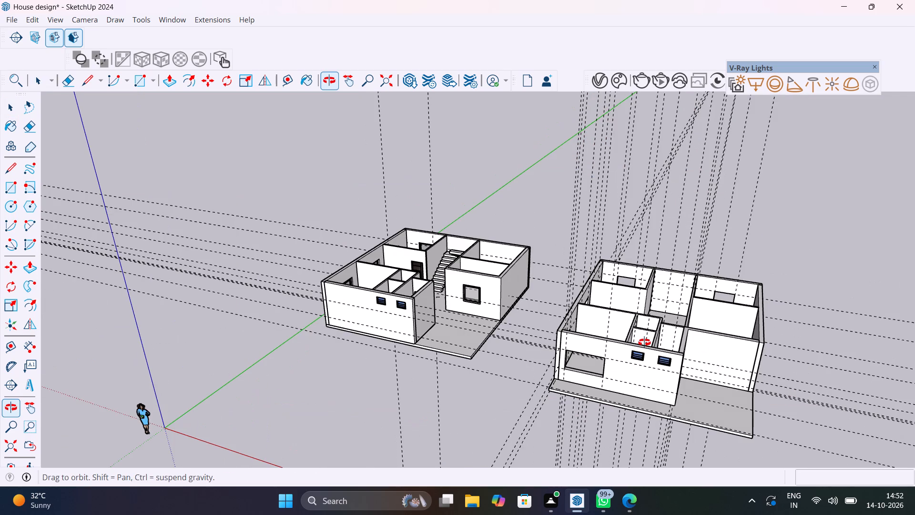
middle_click_drag(644, 342, 578, 400)
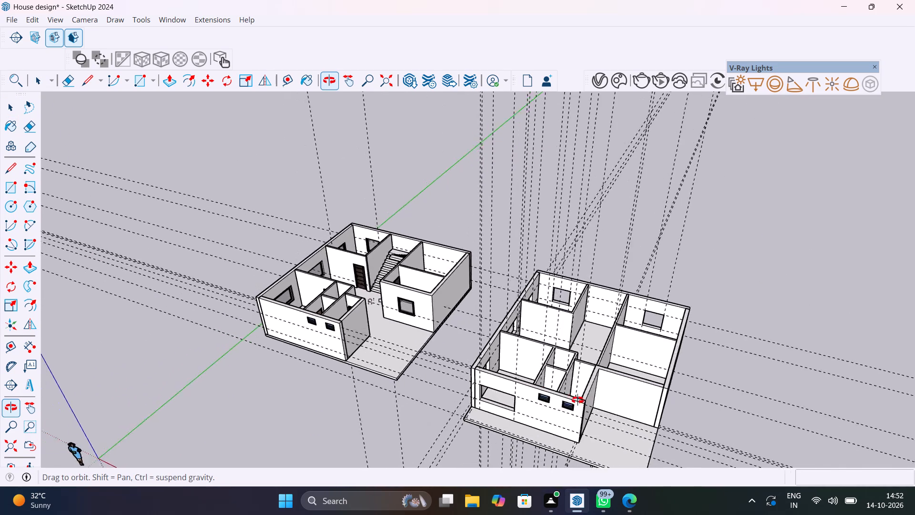
middle_click_drag(578, 400, 520, 343)
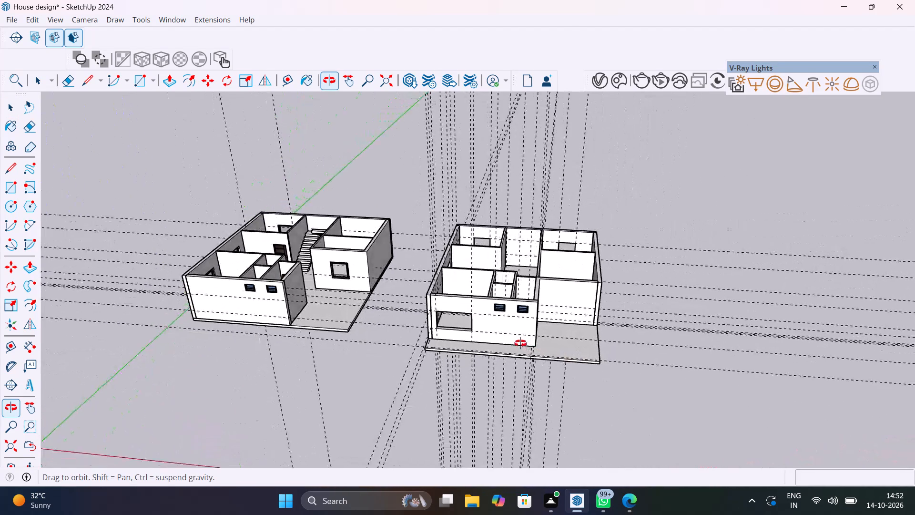
middle_click_drag(520, 343, 590, 380)
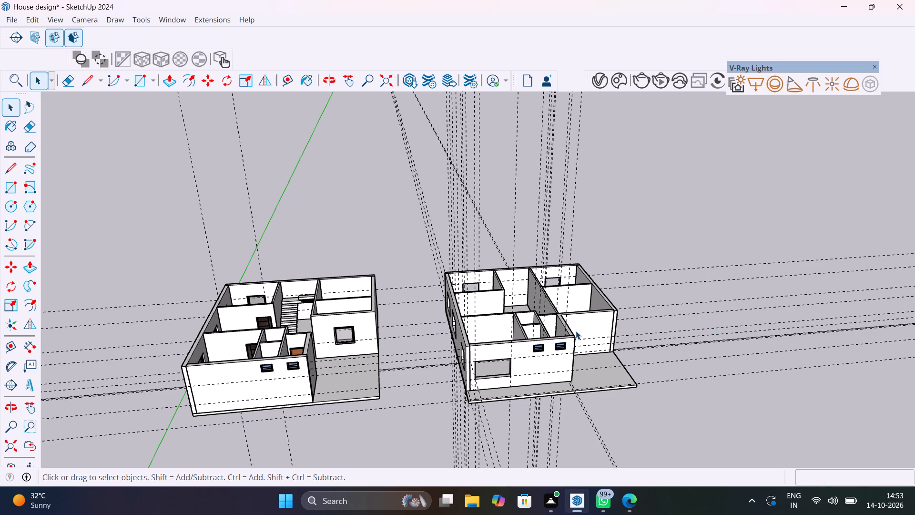
scroll(576, 331, "up", 15)
middle_click_drag(564, 301, 466, 294)
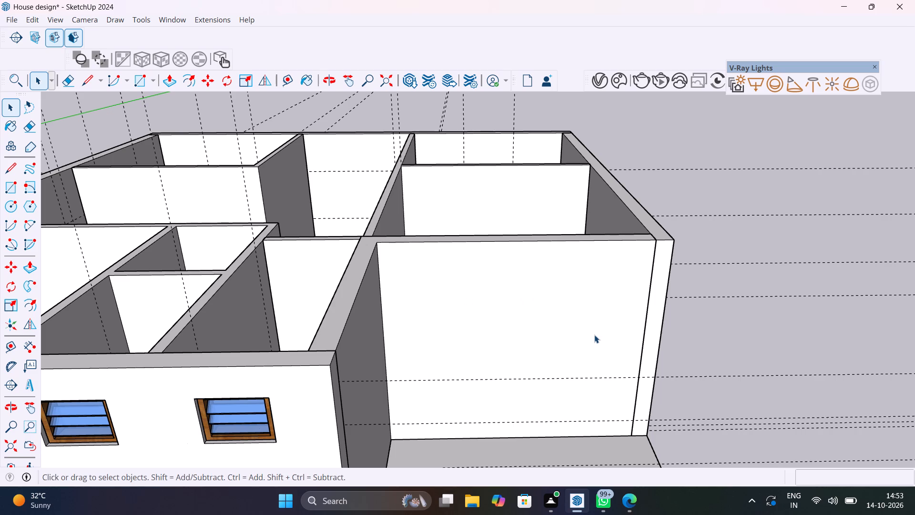
middle_click_drag(595, 334, 508, 373, "shift")
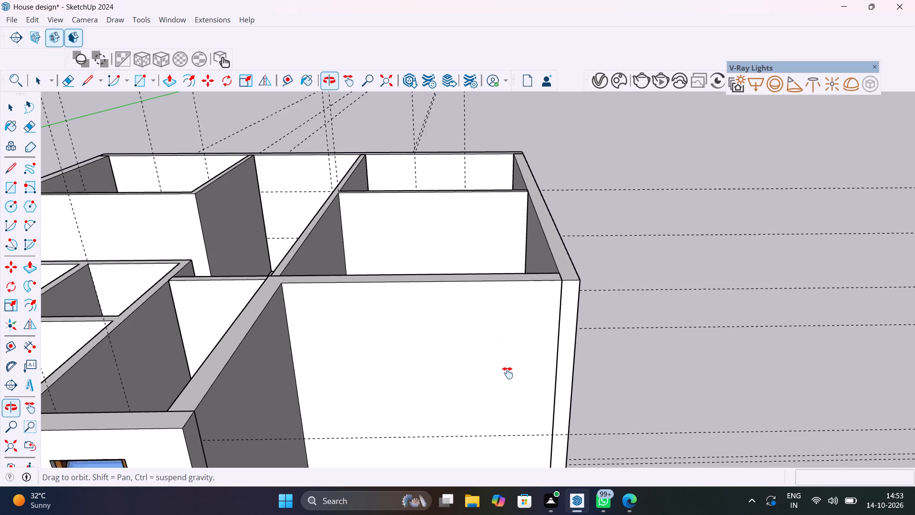
middle_click_drag(508, 373, 484, 351, "shift")
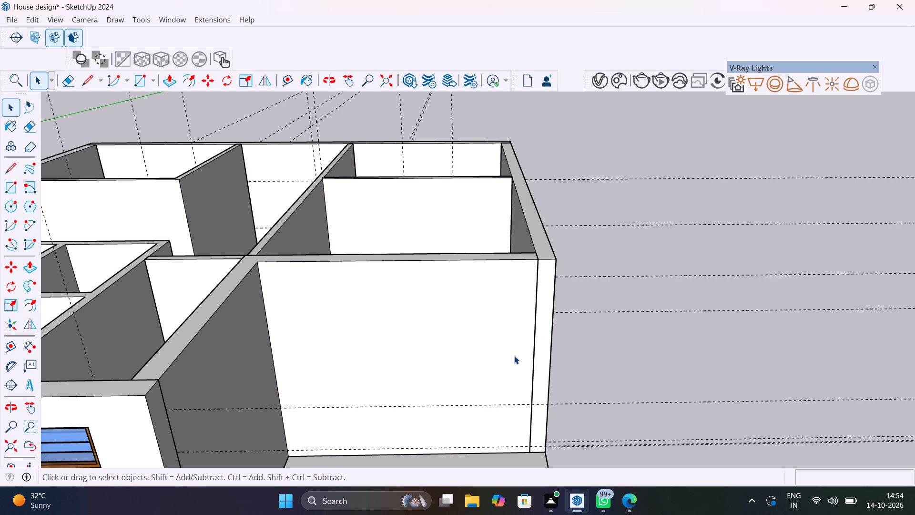
key("t")
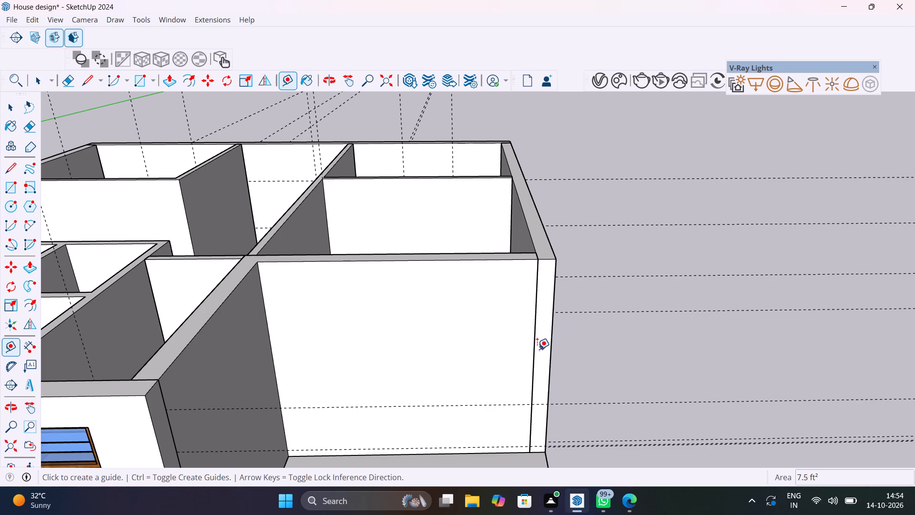
left_click(533, 346)
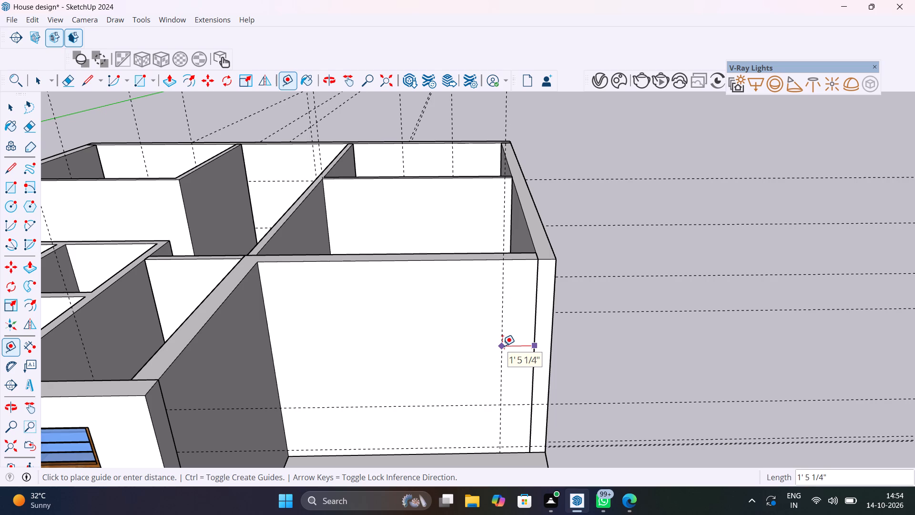
type("1'")
key("Return")
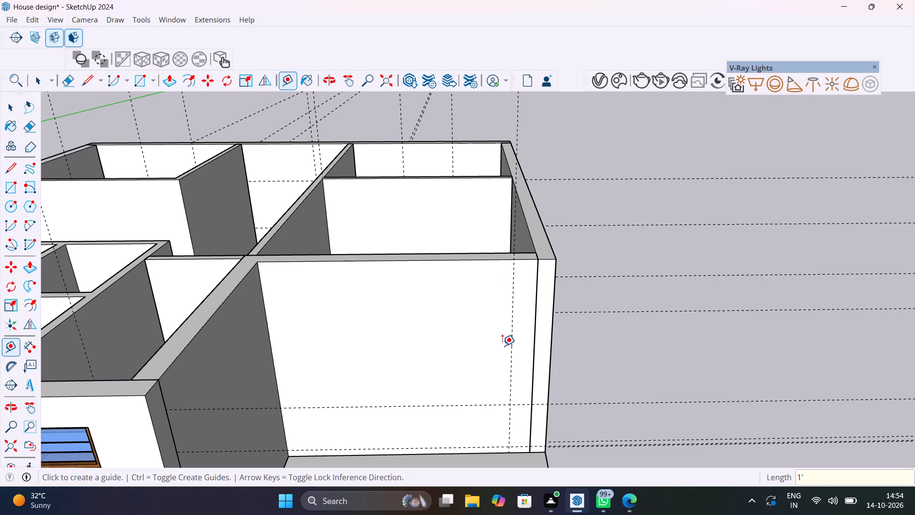
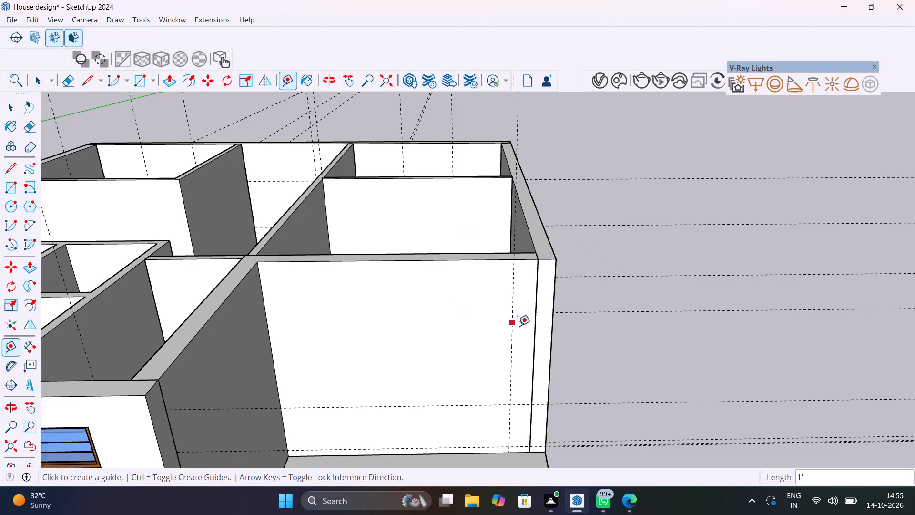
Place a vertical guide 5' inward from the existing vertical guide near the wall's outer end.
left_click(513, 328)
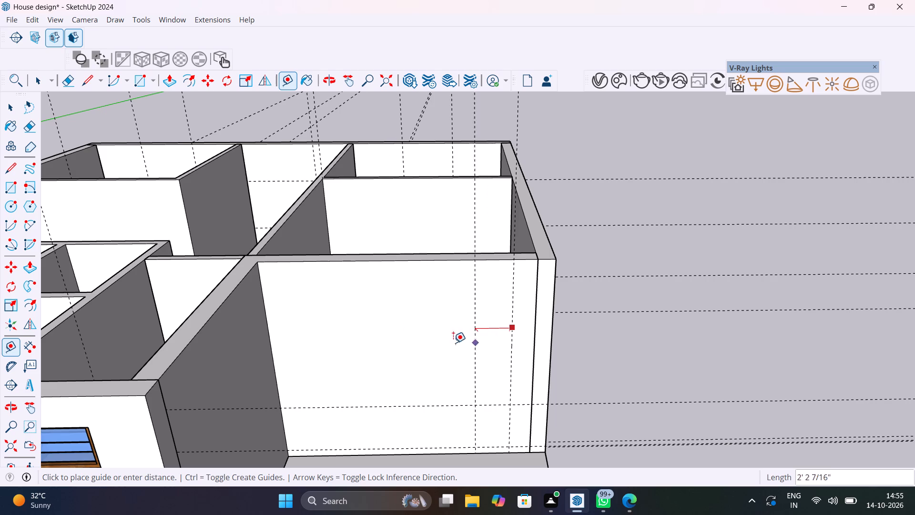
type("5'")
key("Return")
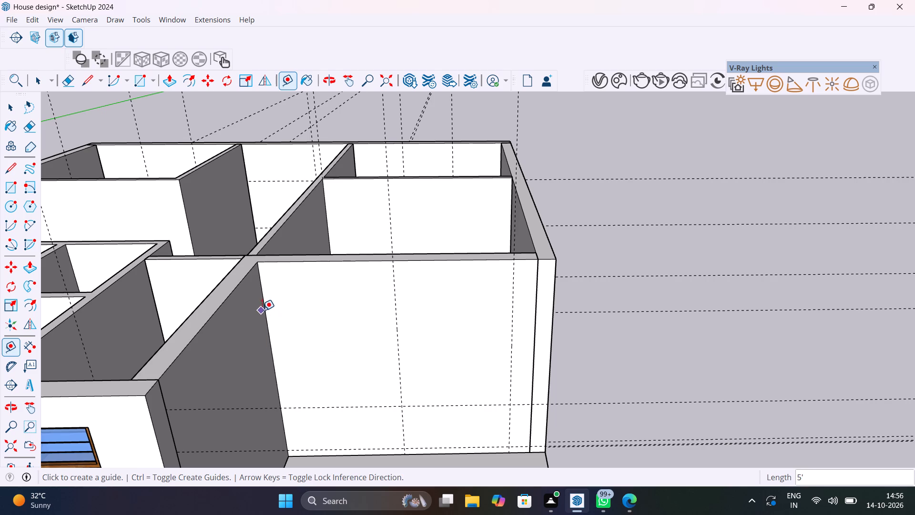
Lay out doorway guides: vertical ones 6" from the inner wall corner and 3' further, and a horizontal one 7' above the wall's base.
left_click(264, 308)
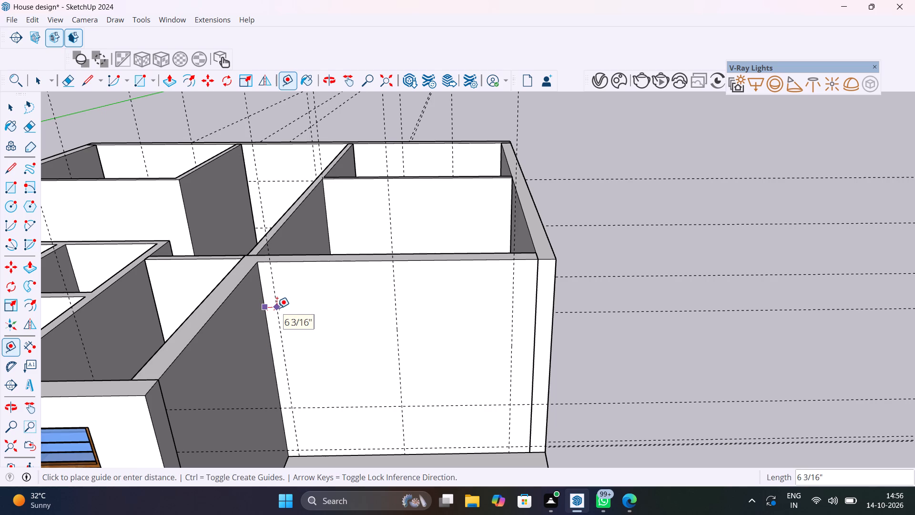
type("6\"")
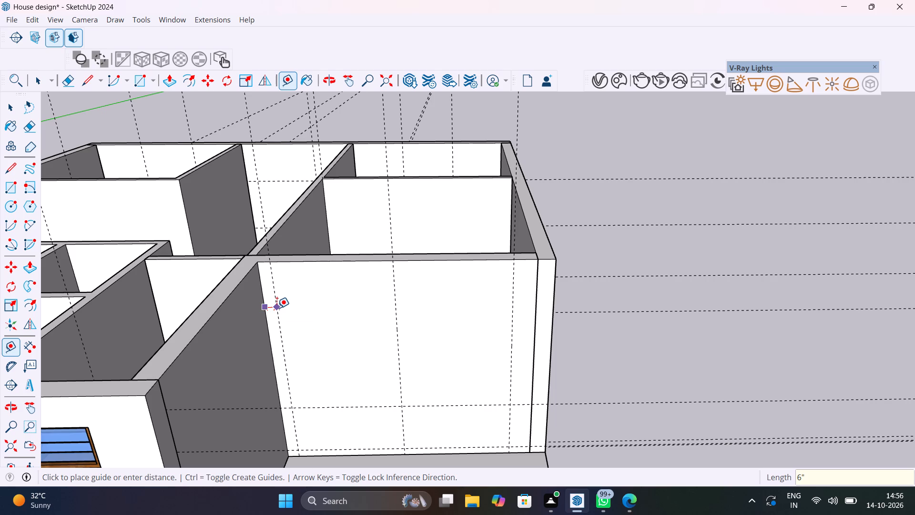
key("Return")
left_click(274, 303)
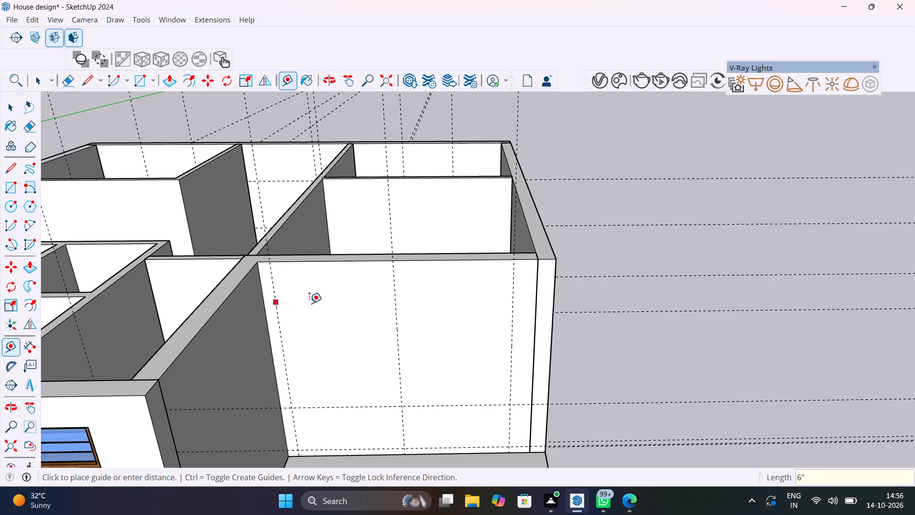
type("3'")
key("Return")
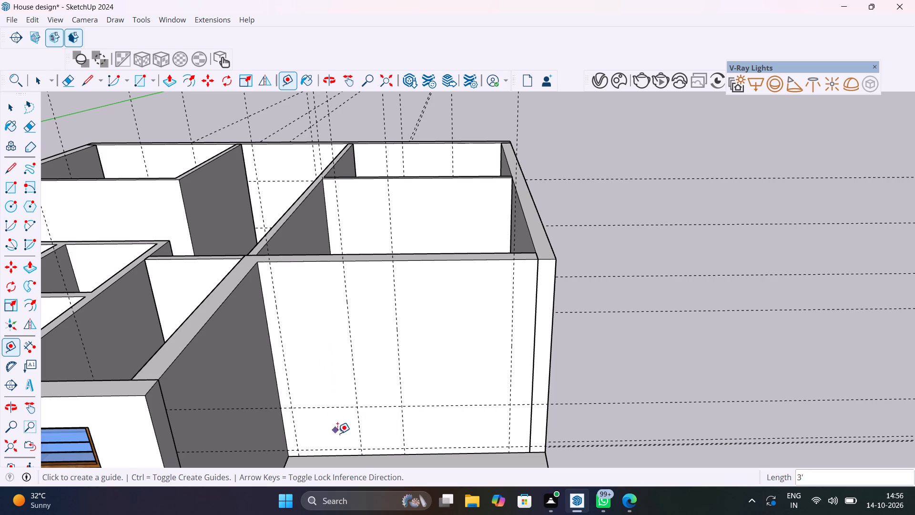
left_click(341, 455)
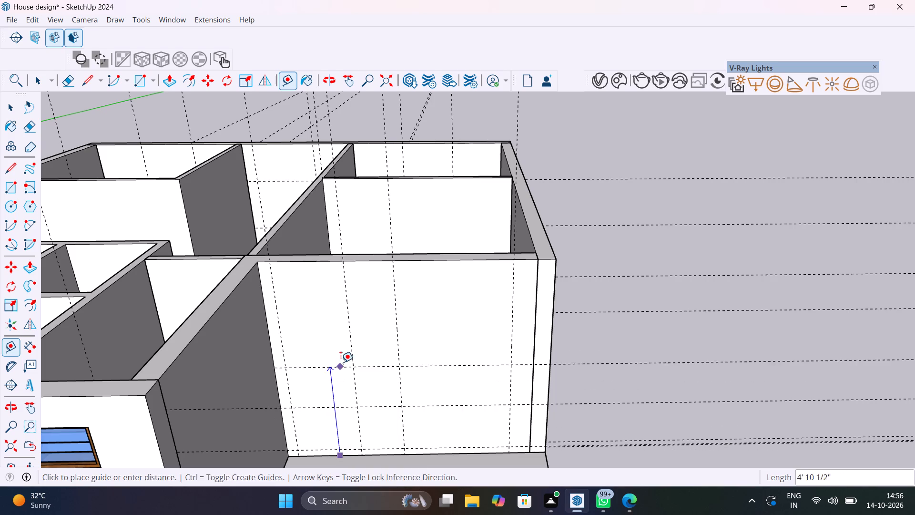
type("7'")
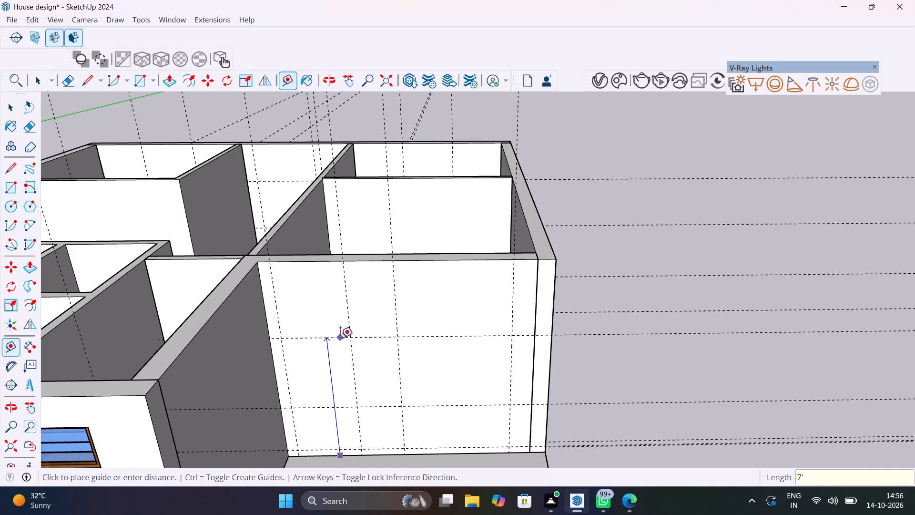
key("Return")
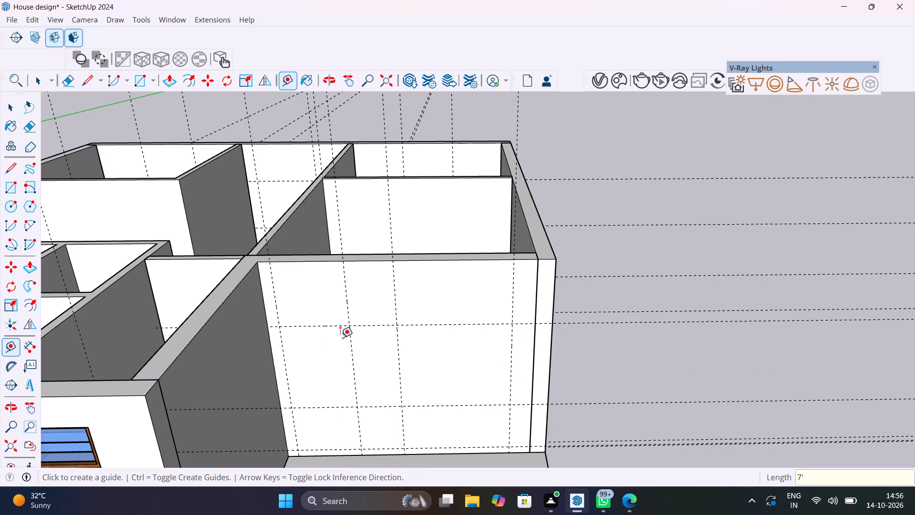
Draw a 3' by 7' doorway rectangle between the guides on the wall and push it 9" through to cut the opening.
key("space")
double_click(340, 338)
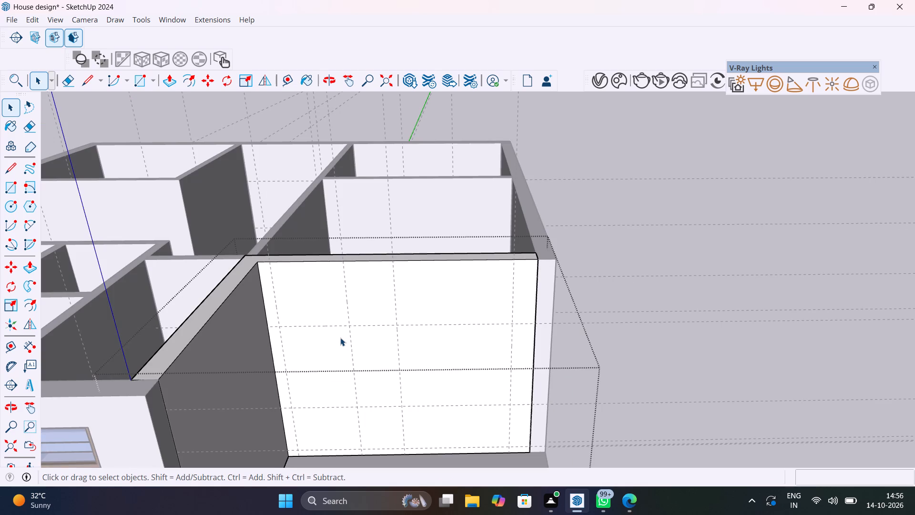
key("r")
left_click(282, 329)
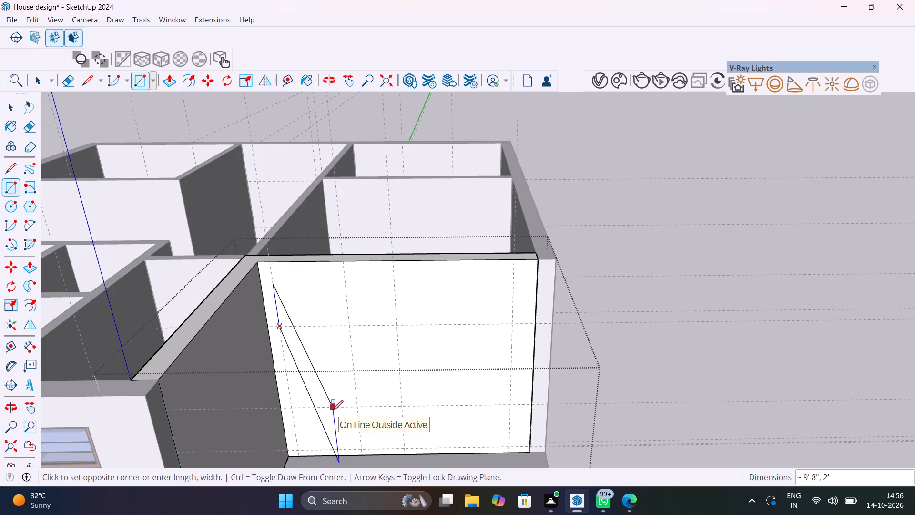
left_click(359, 453)
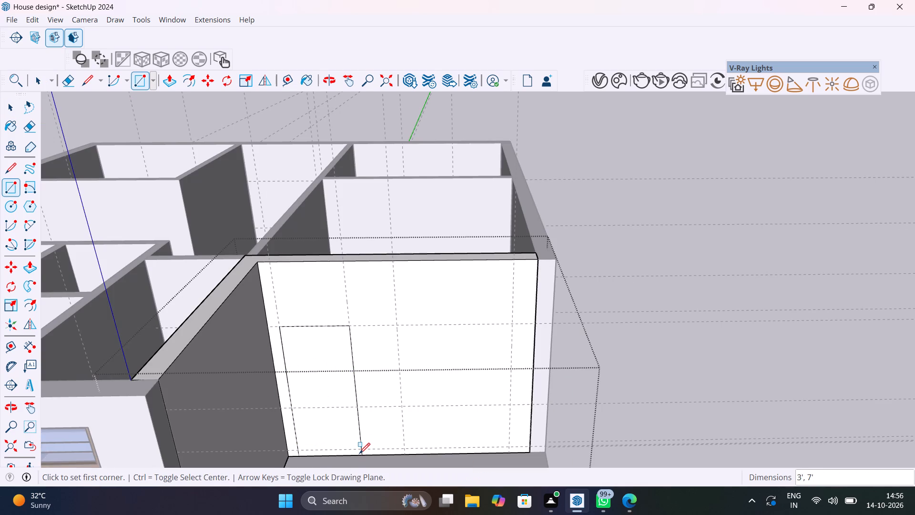
key("p")
left_click(340, 419)
left_click(339, 390)
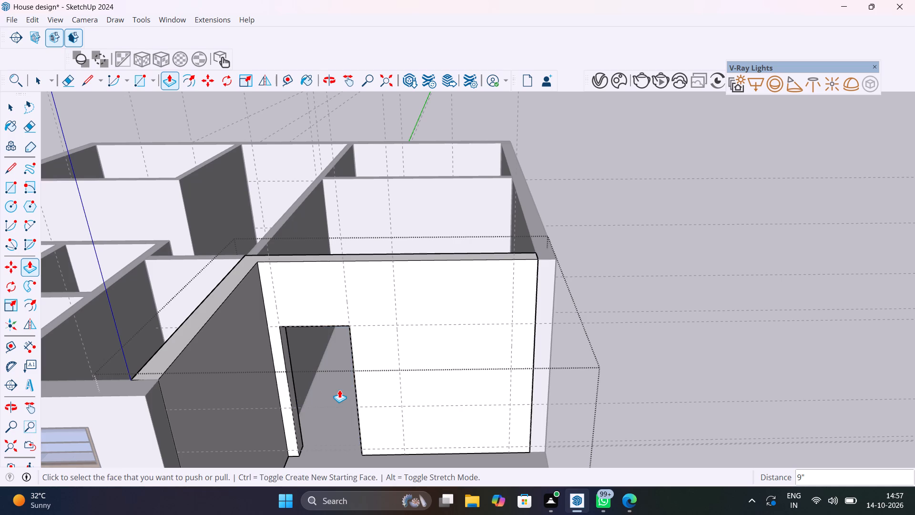
key("space")
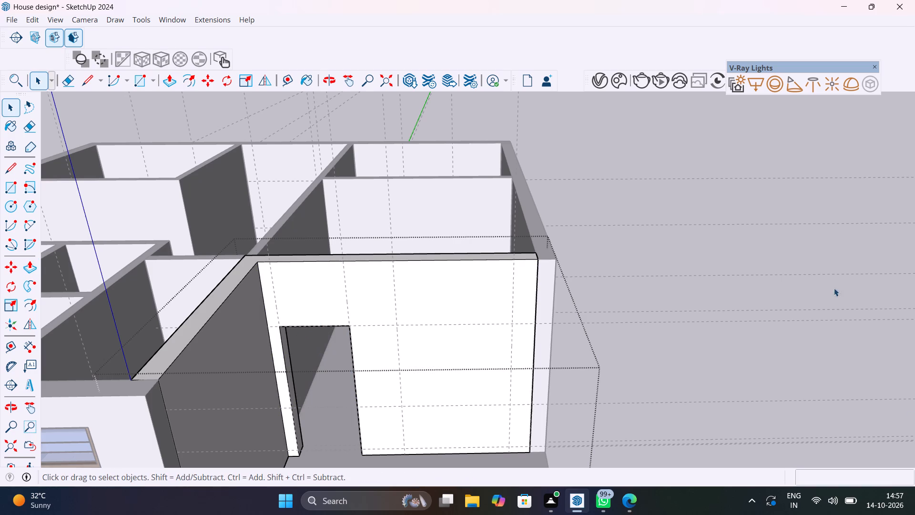
left_click(746, 368)
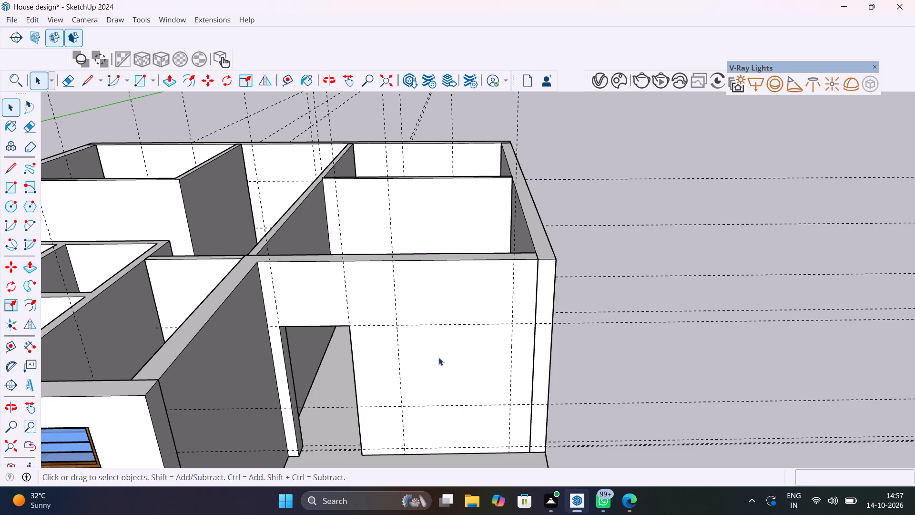
Replace the low horizontal guide on the wall beside the doorway with one 2' above the wall's base.
key("t")
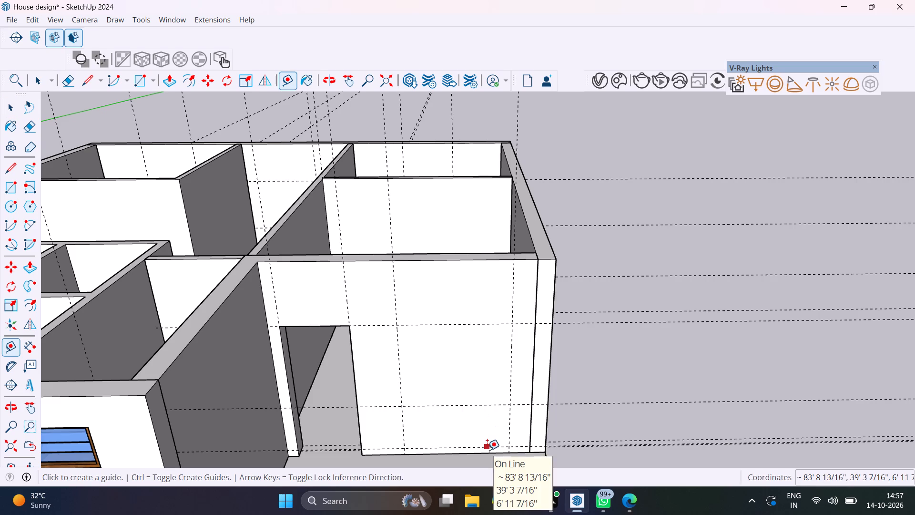
left_click(487, 452)
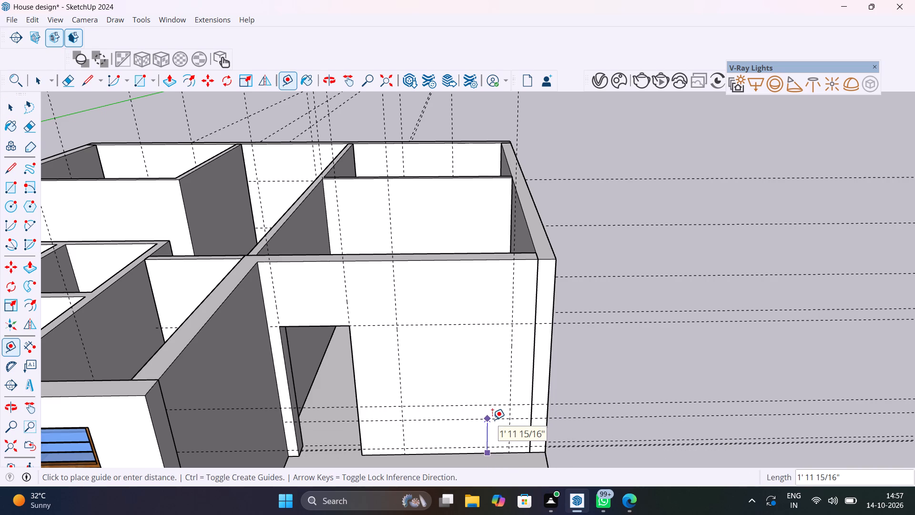
type("2'")
key("Return")
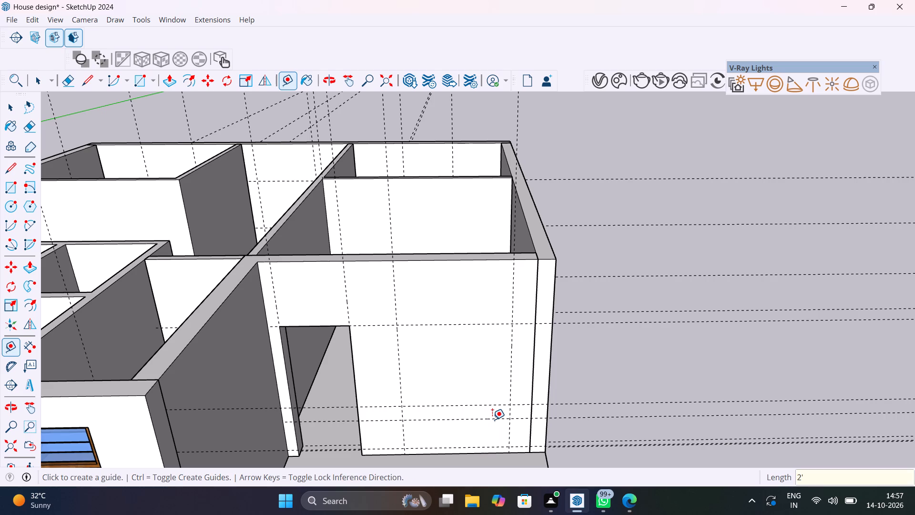
key("space")
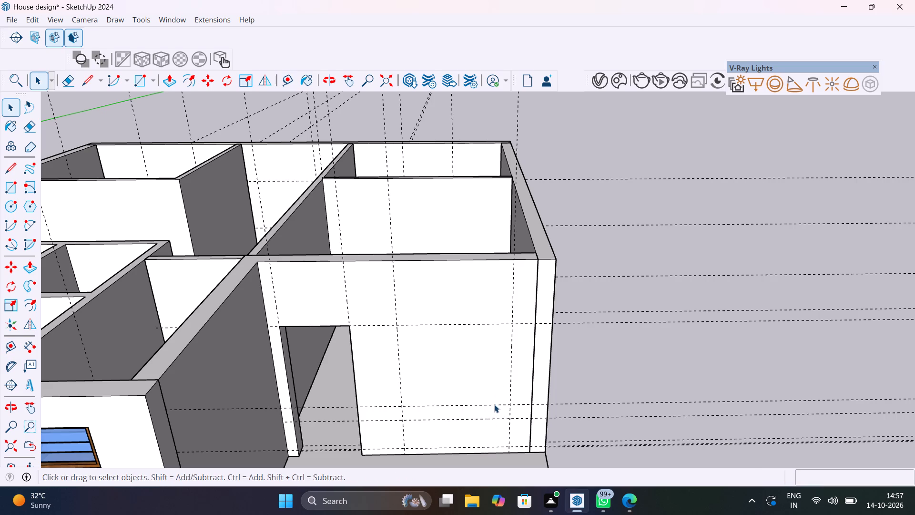
left_click(494, 404)
key("Delete")
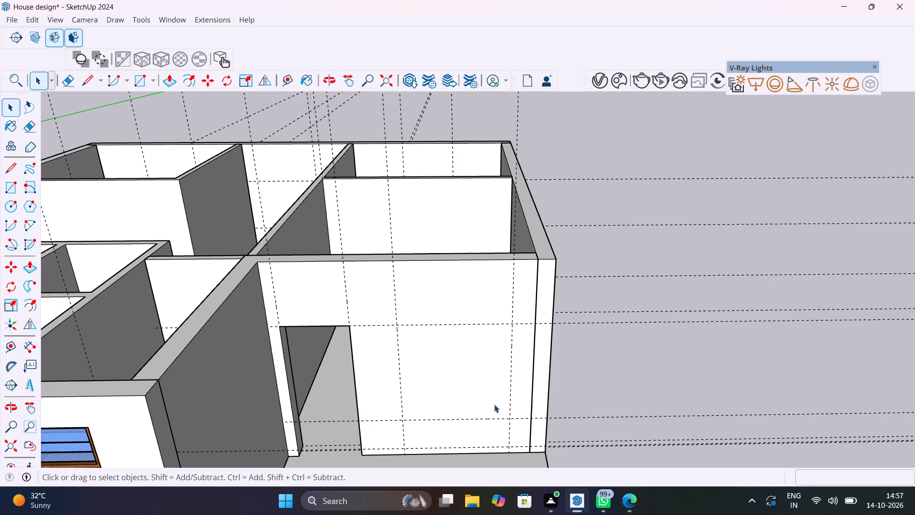
Place a vertical guide 7' inward from the wall's outer end edge.
key("t")
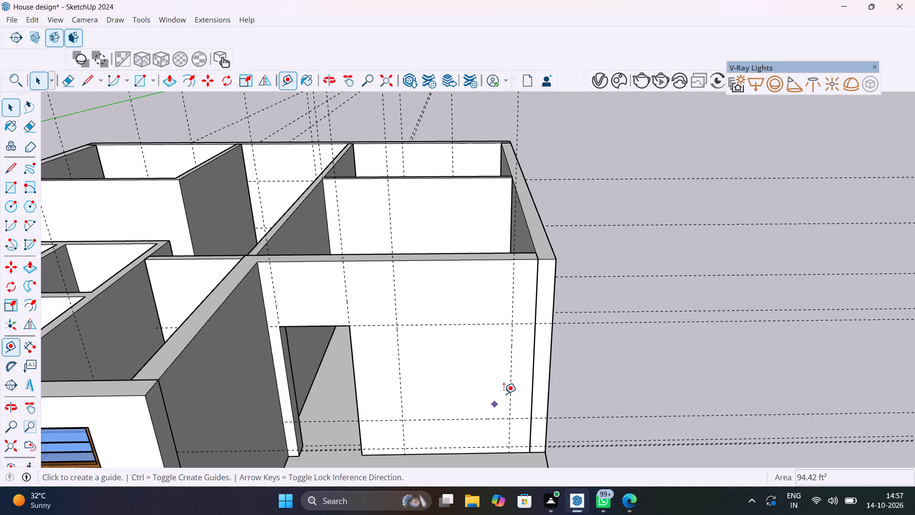
left_click(534, 378)
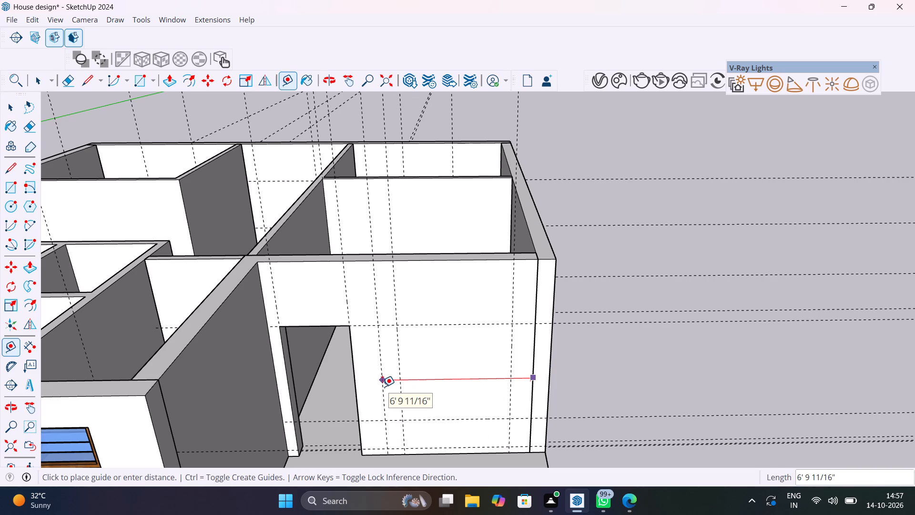
type("6'")
key("Return")
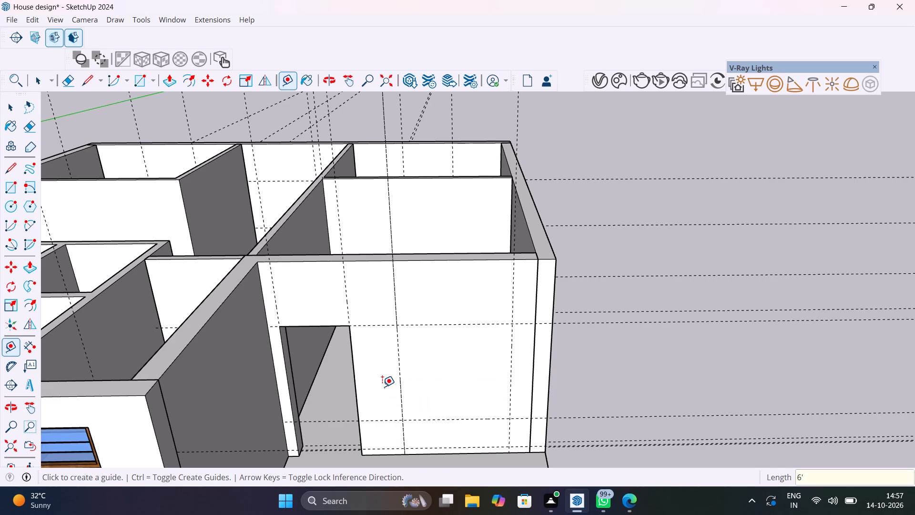
type("7'")
key("Return")
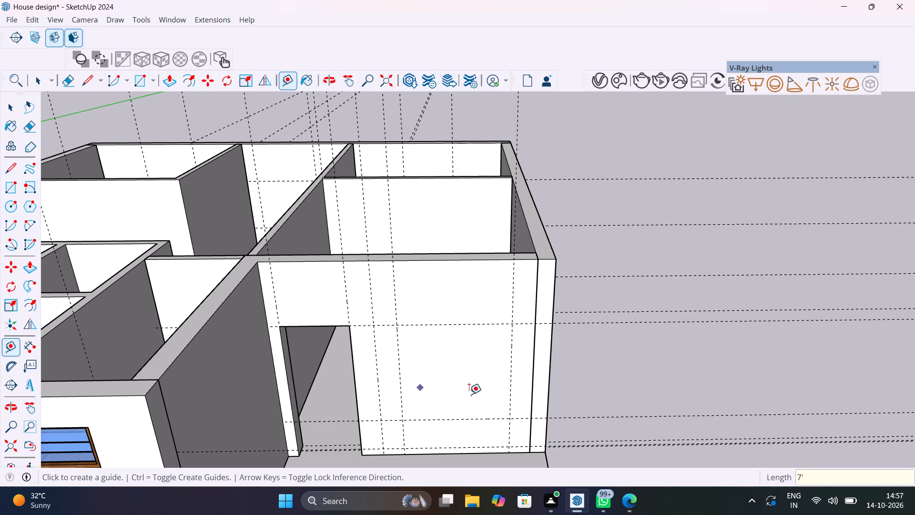
Measure the vertical distance between the 2' and 7' horizontal guides with the Dimension tool.
left_click(27, 352)
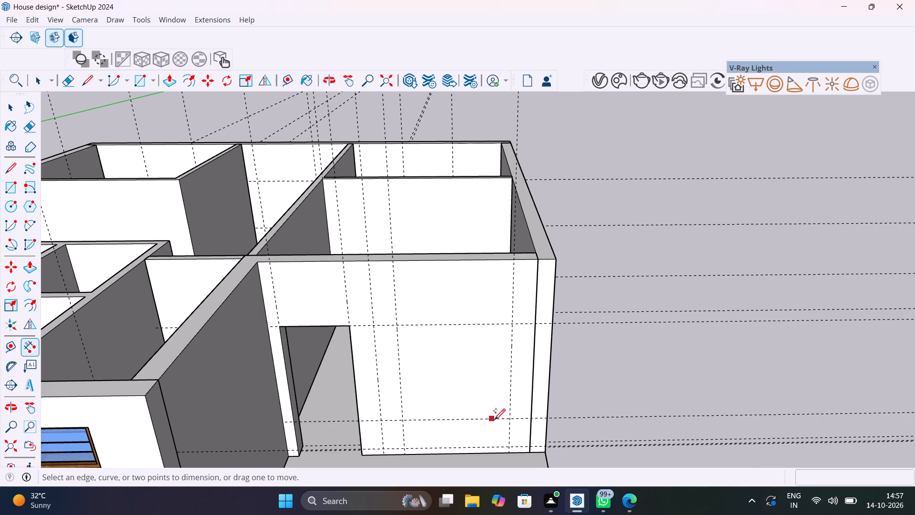
left_click(512, 416)
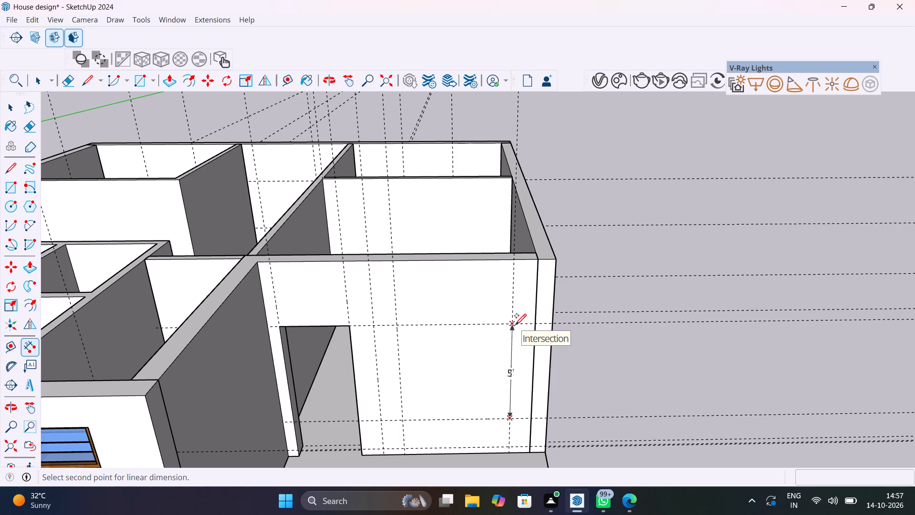
key("Escape")
key("space")
Delete the extra vertical guide just inside the 7' guide on the wall.
left_click(402, 389)
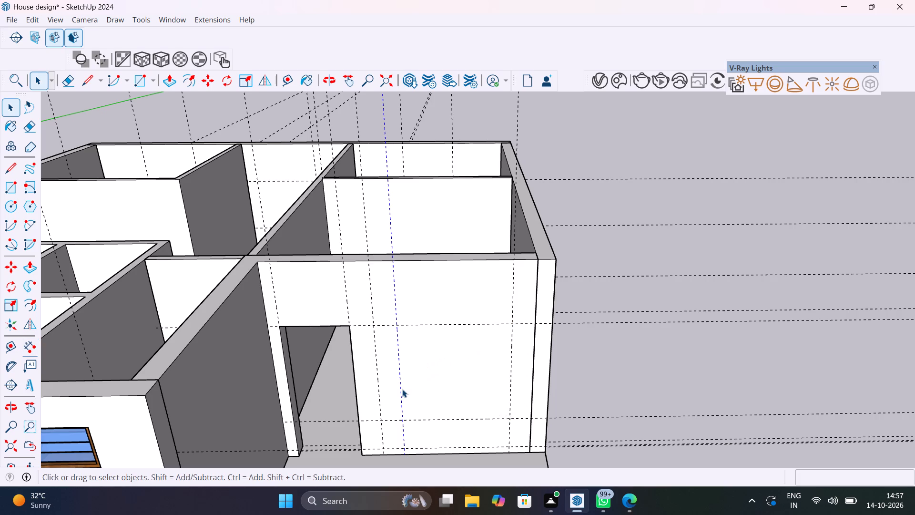
key("Delete")
Draw a 6' wide by 5' high window rectangle between the guides beside the doorway and push it 9" through the wall.
double_click(402, 389)
key("r")
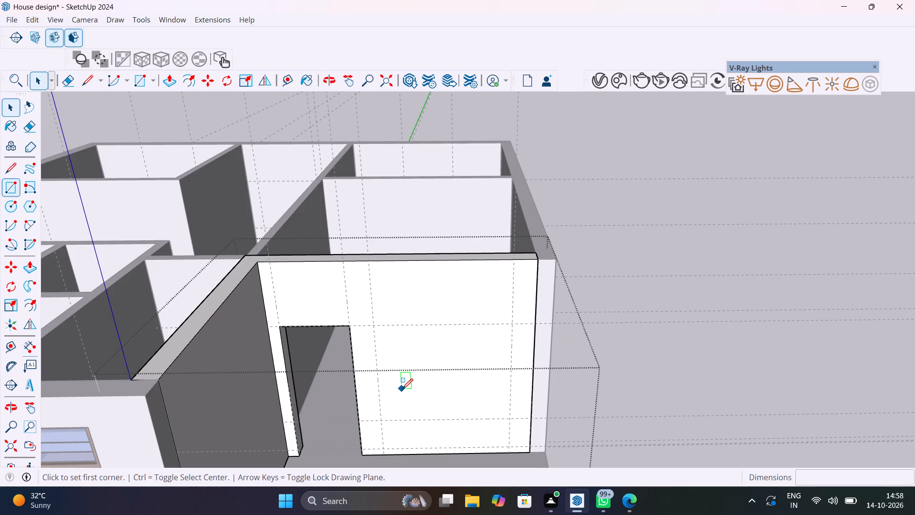
left_click(375, 328)
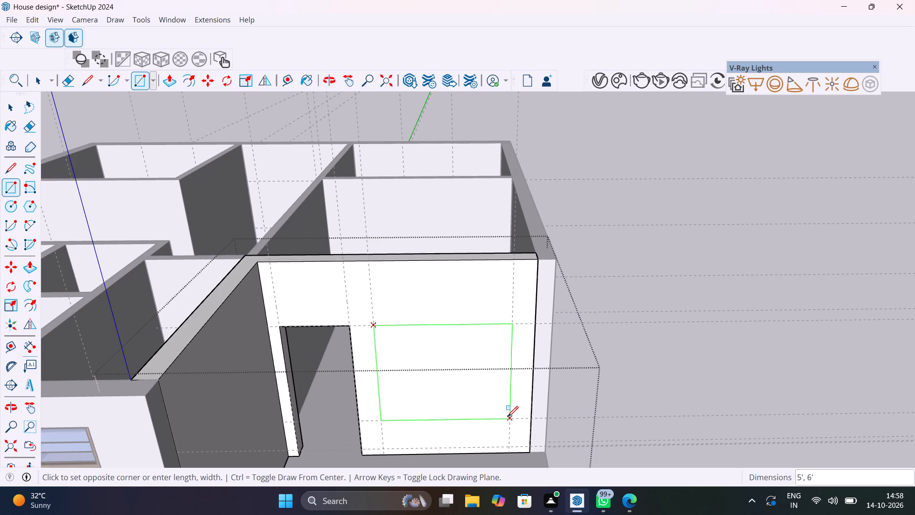
left_click(508, 417)
key("p")
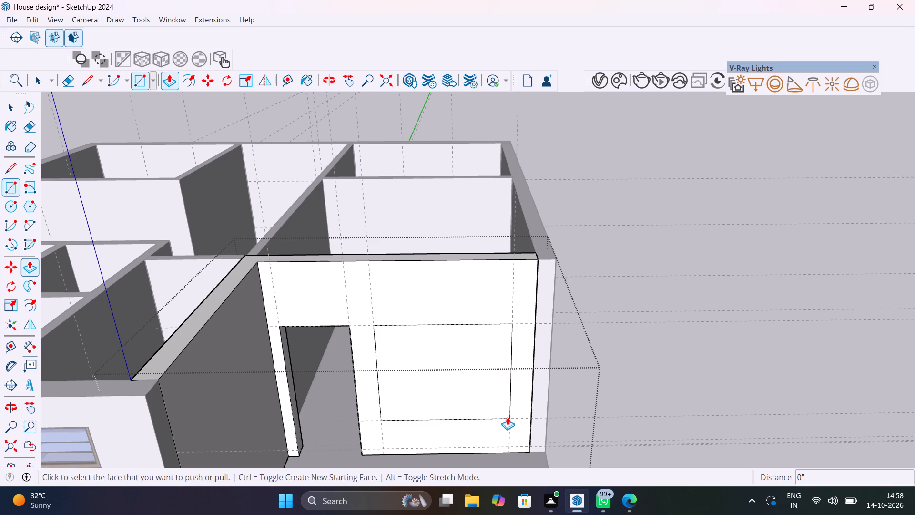
left_click(475, 401)
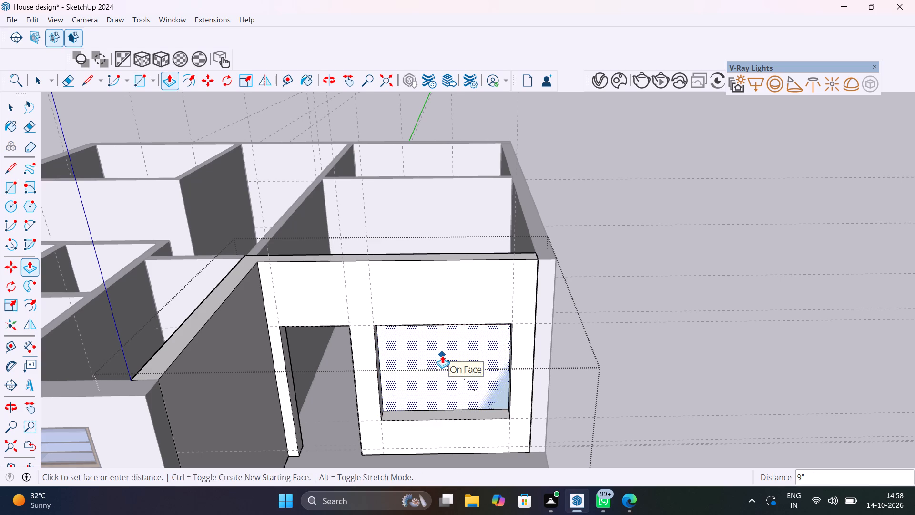
left_click(442, 355)
scroll(487, 394, "down", 6)
key("space")
left_click(583, 375)
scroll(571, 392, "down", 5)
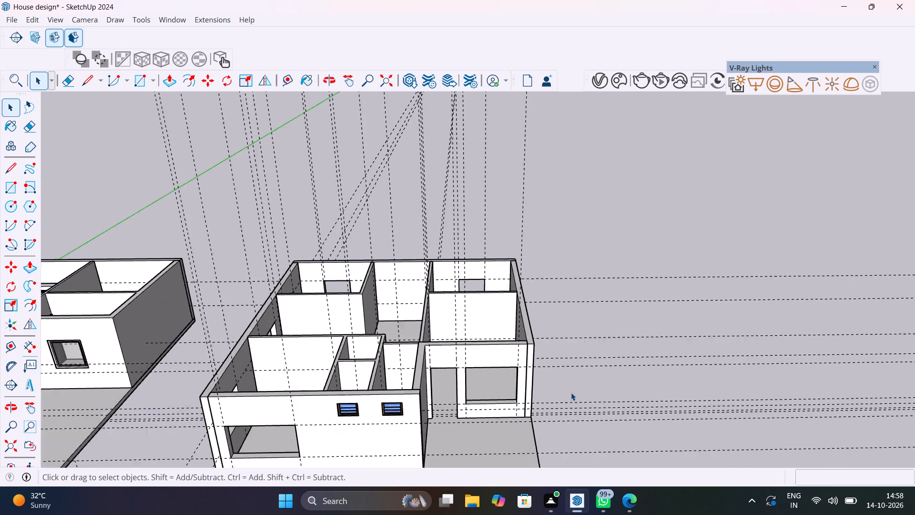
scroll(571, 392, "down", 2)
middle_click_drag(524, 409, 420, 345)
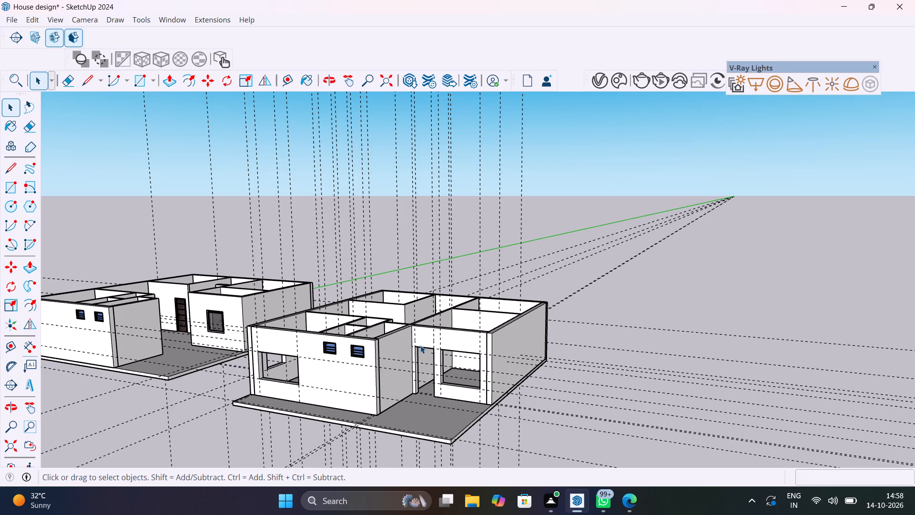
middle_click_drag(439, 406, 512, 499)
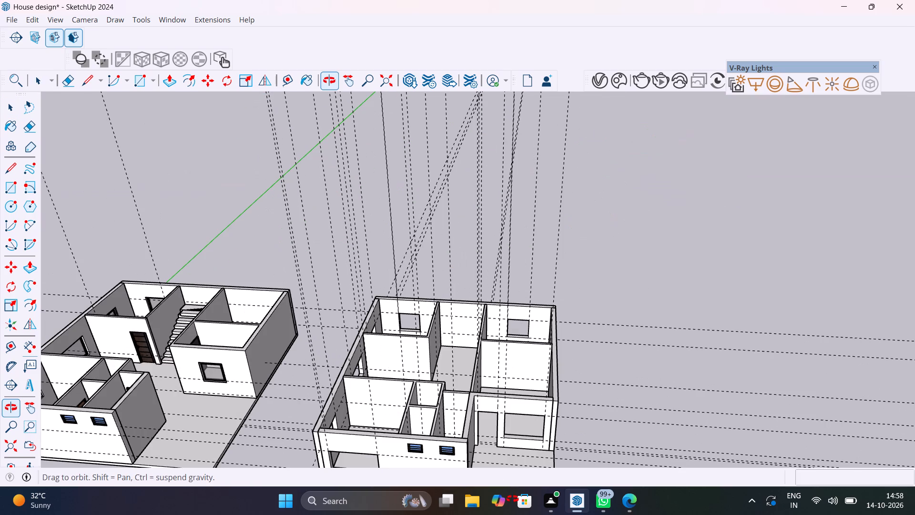
Examine the house model from several sides to find interior partition walls that need door openings.
middle_click_drag(512, 499, 598, 337)
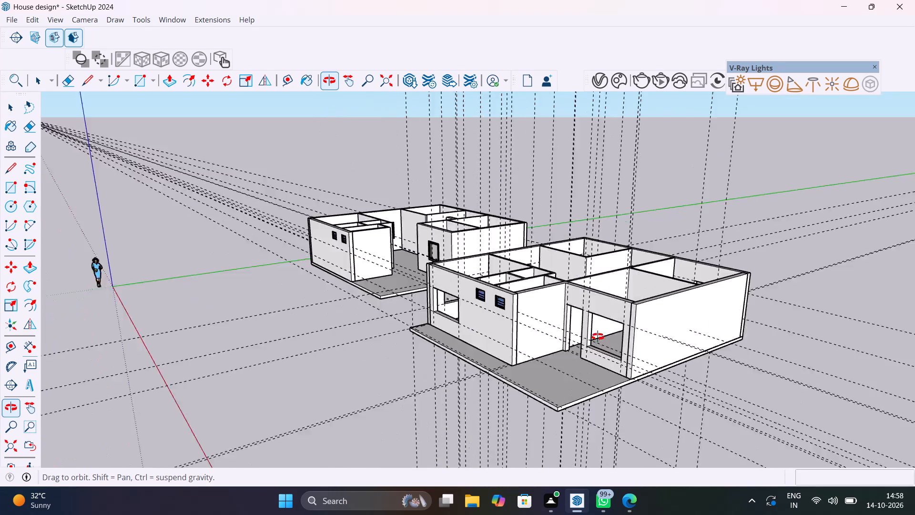
middle_click_drag(598, 337, 509, 387)
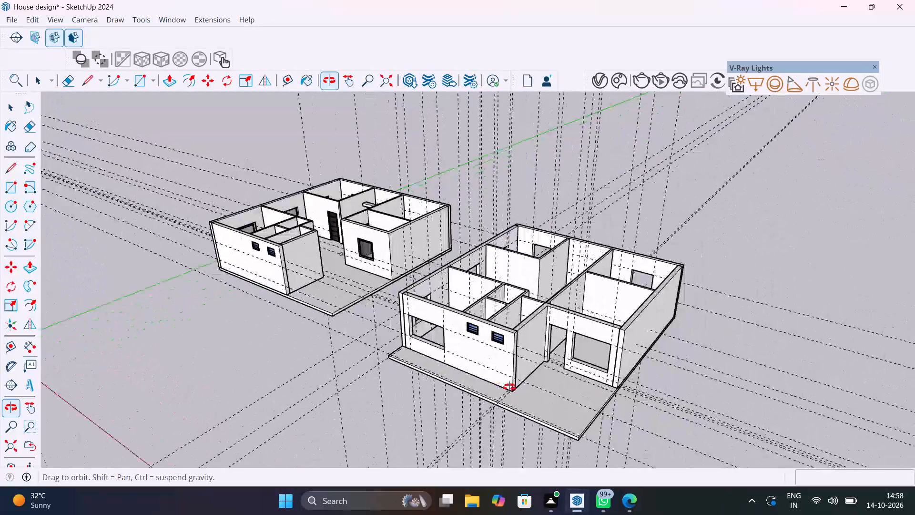
middle_click_drag(509, 387, 594, 405)
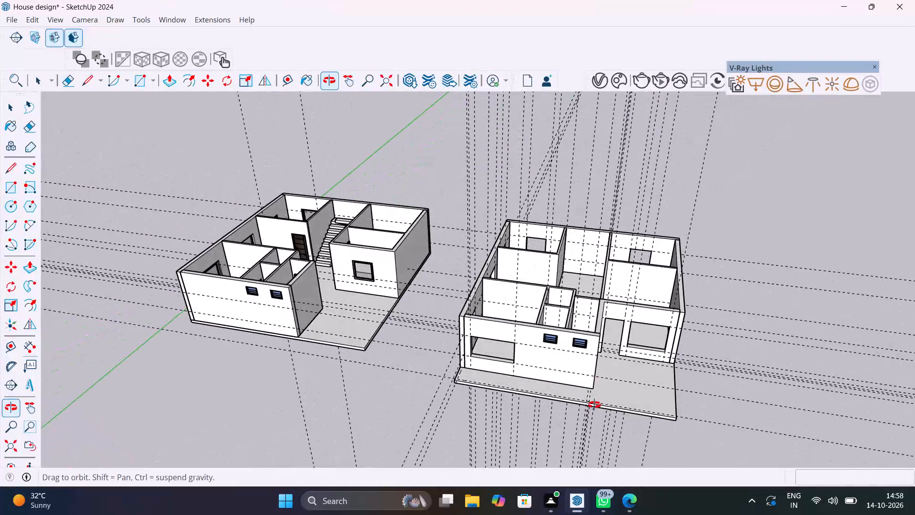
middle_click_drag(594, 405, 537, 442)
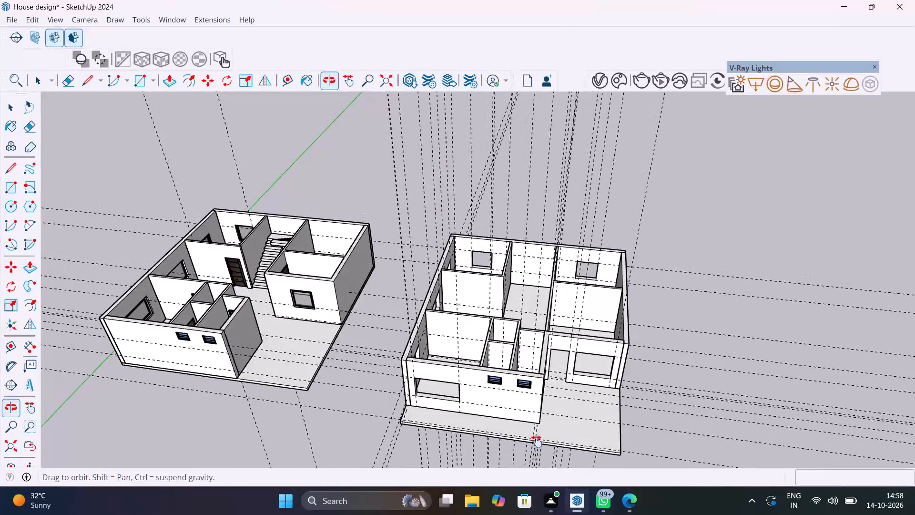
middle_click_drag(537, 442, 544, 458)
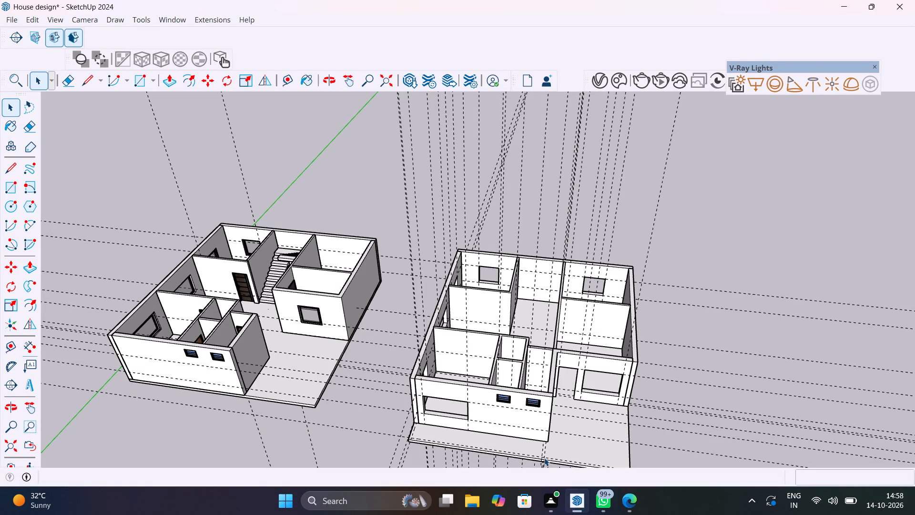
scroll(492, 314, "up", 10)
middle_click_drag(513, 314, 579, 347)
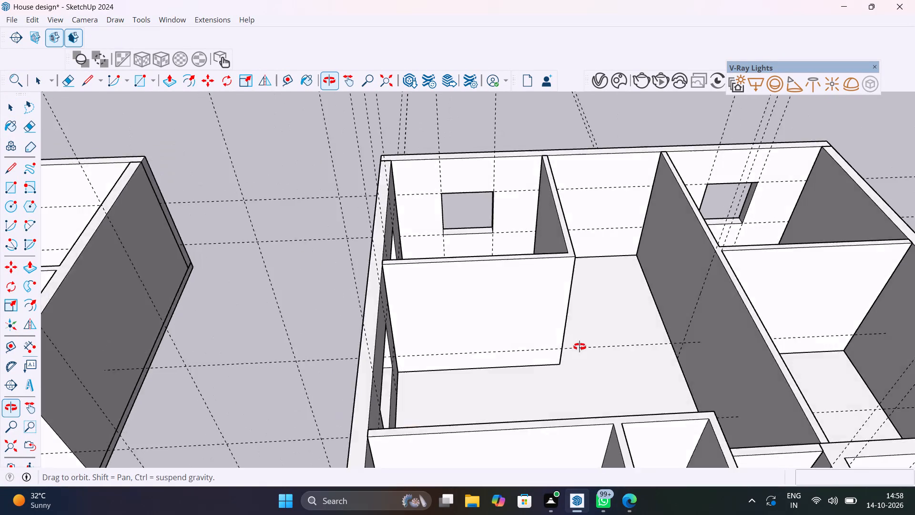
middle_click_drag(579, 347, 695, 371)
middle_click_drag(543, 243, 795, 373)
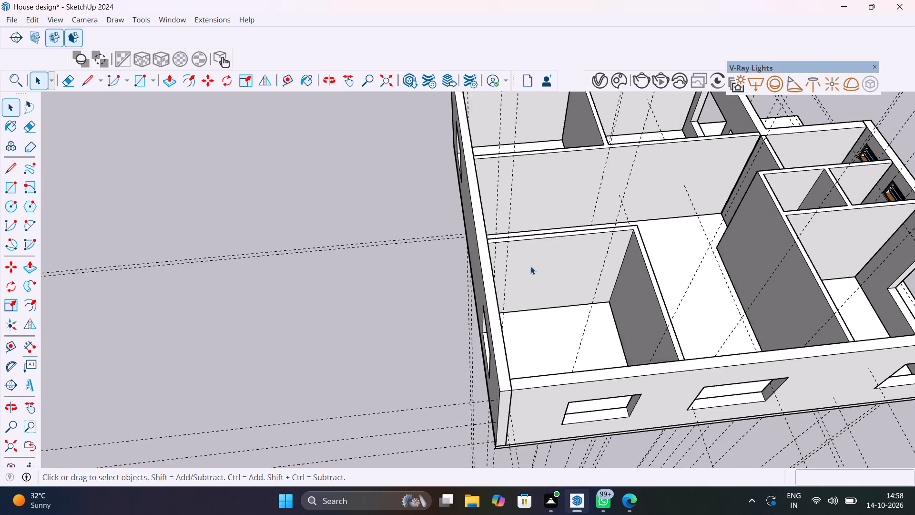
Place vertical guides on the small corner room's partition wall, 6" from the inside corner and 3' beyond that.
scroll(525, 260, "up", 1, "shift")
middle_click(398, 326, "shift")
middle_click_drag(575, 282, 550, 299, "shift")
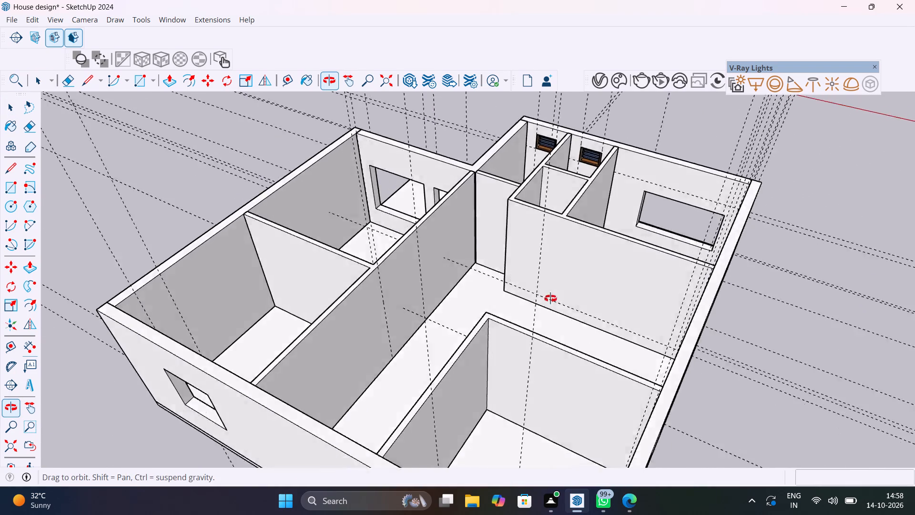
middle_click_drag(550, 299, 621, 291, "shift")
middle_click_drag(484, 305, 370, 273, "shift")
scroll(407, 298, "up", 5)
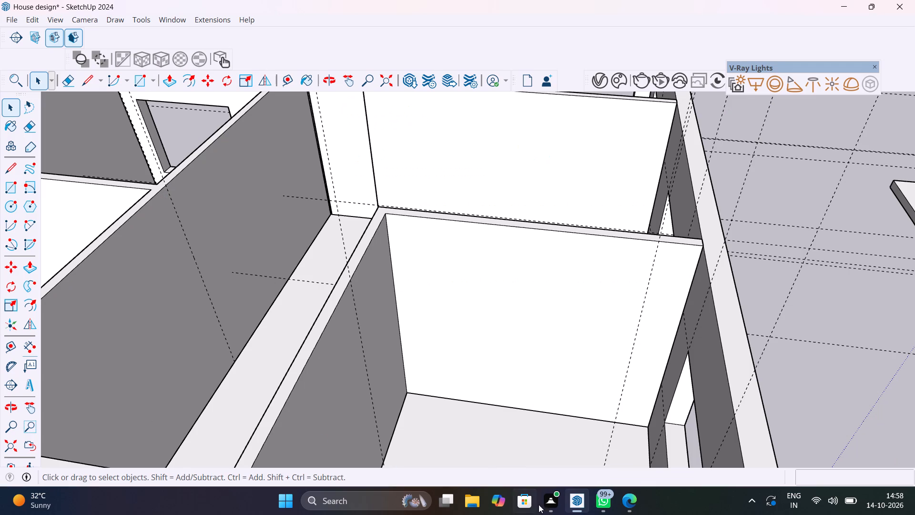
key("t")
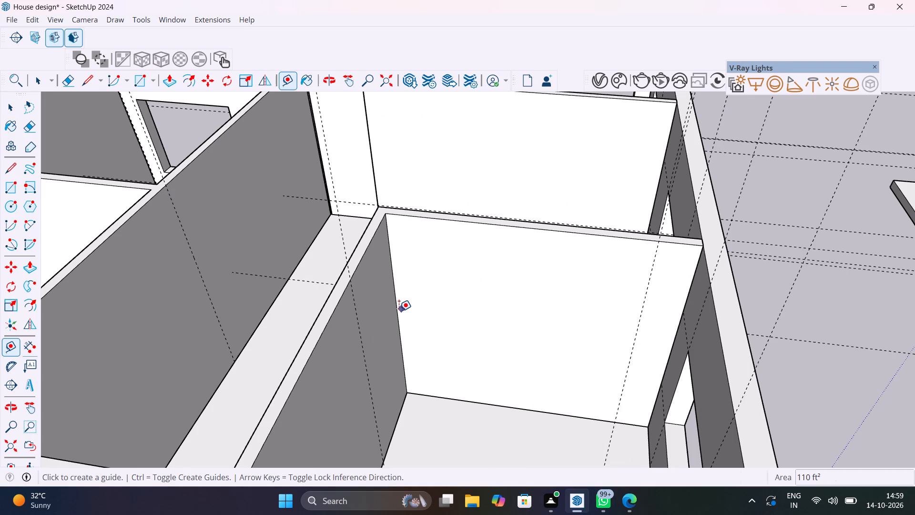
left_click(399, 311)
type("6\"")
key("Return")
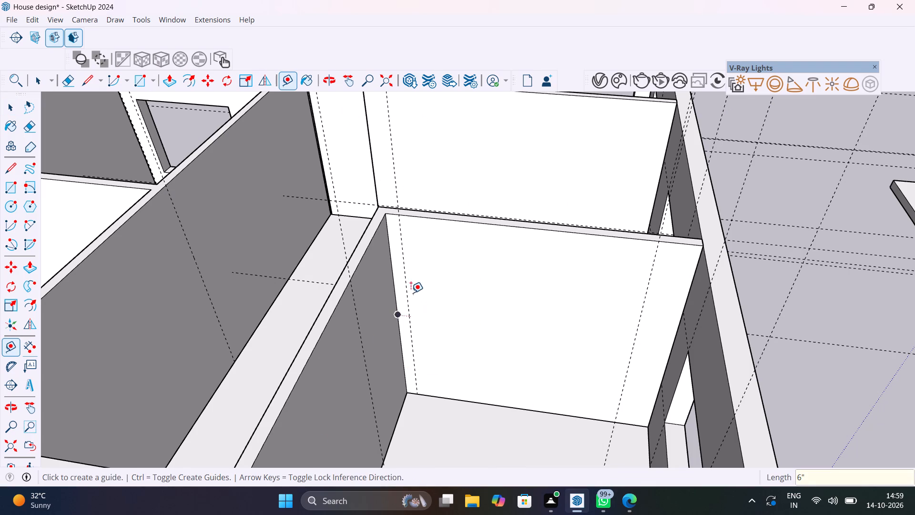
left_click(409, 288)
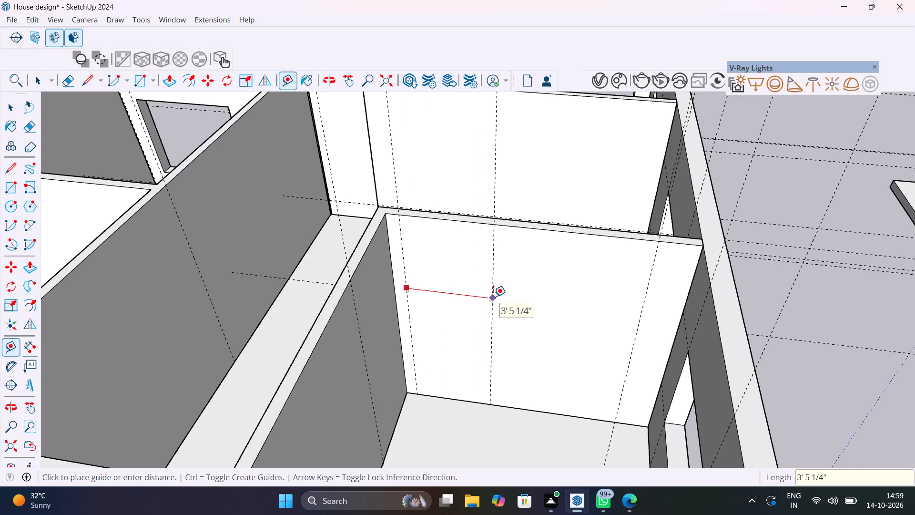
type("3'")
key("Return")
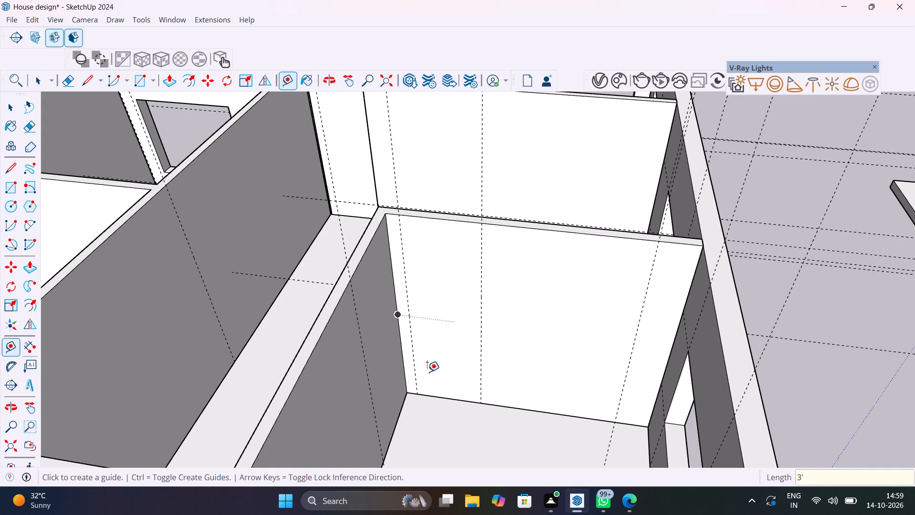
Place a horizontal guide 7' above the floor on the small corner room's partition wall.
left_click(446, 395)
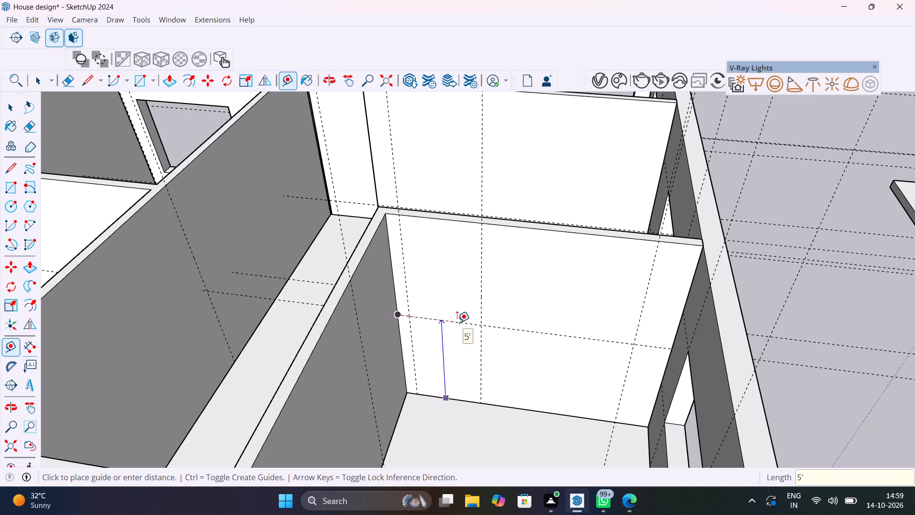
type("7'")
key("Return")
key("space")
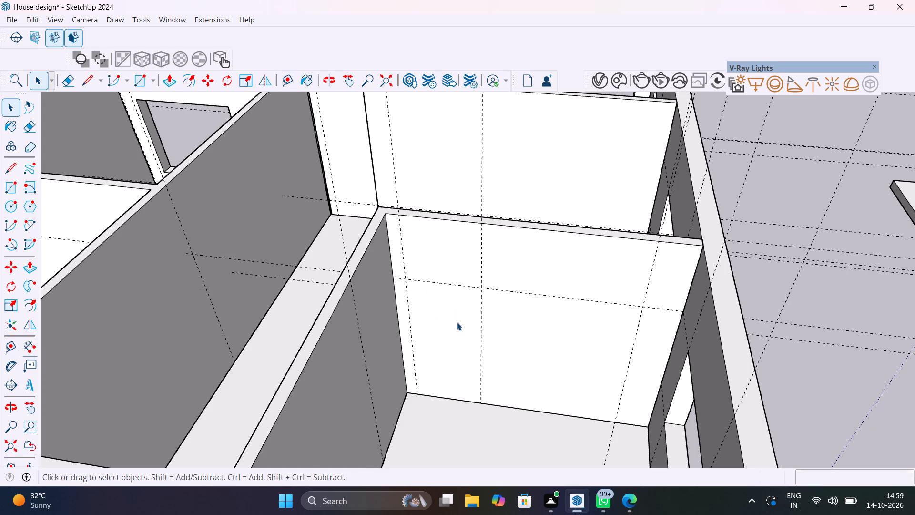
Draw a 3' by 7' door rectangle between the guides on the corner room's partition and push it 4 1/2" through the wall.
double_click(457, 322)
key("r")
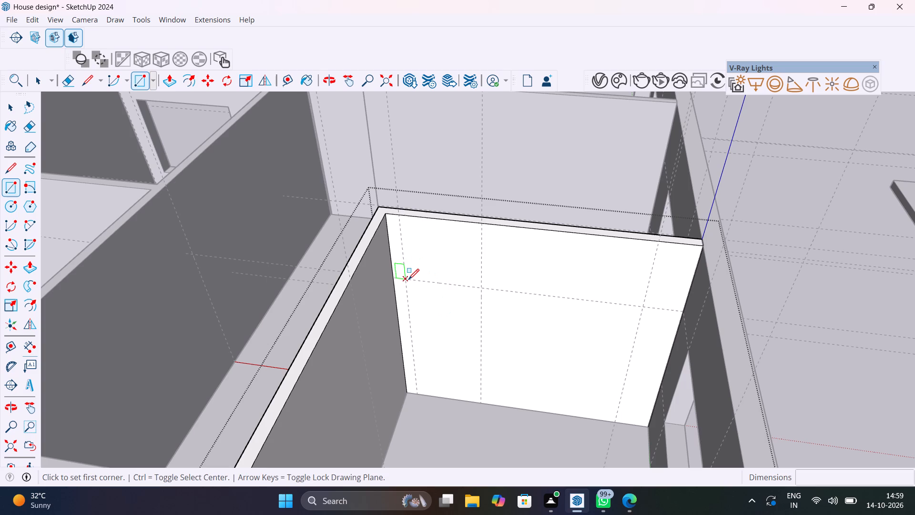
left_click(408, 278)
left_click(479, 402)
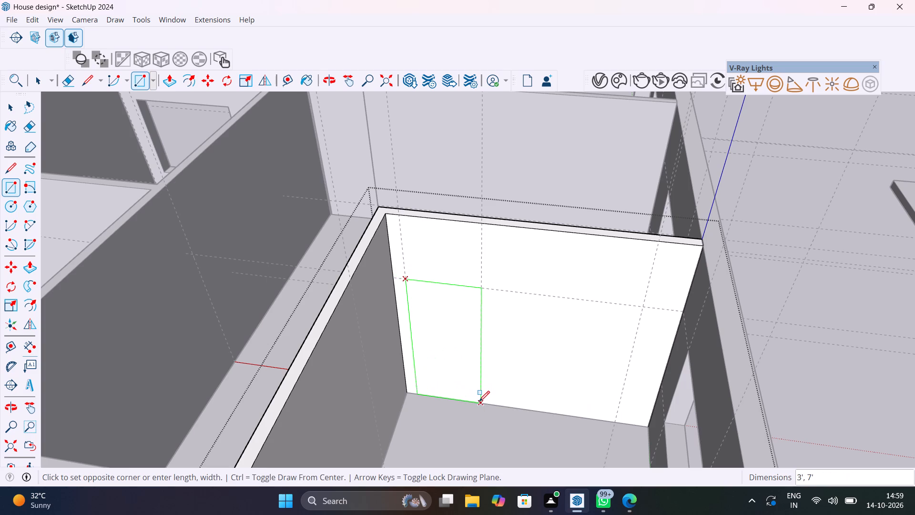
key("p")
left_click(461, 368)
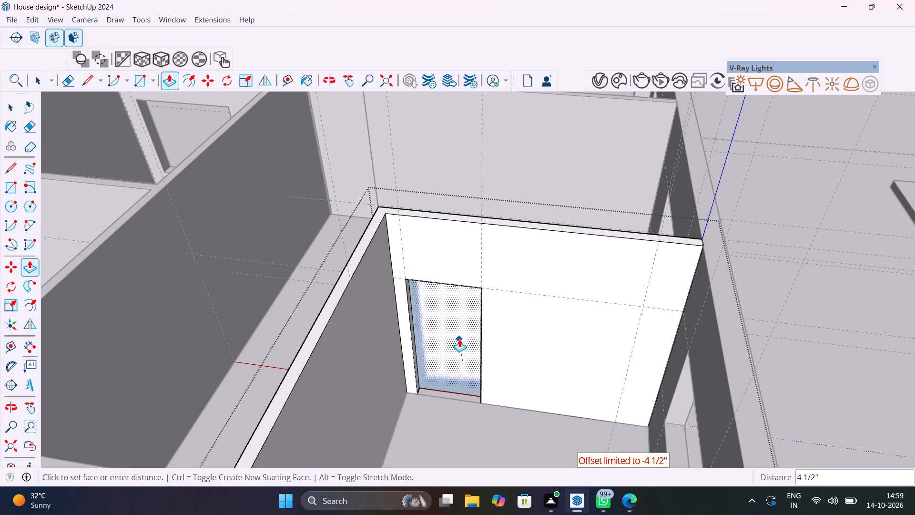
left_click(459, 339)
scroll(458, 359, "down", 6)
key("space")
left_click(644, 324)
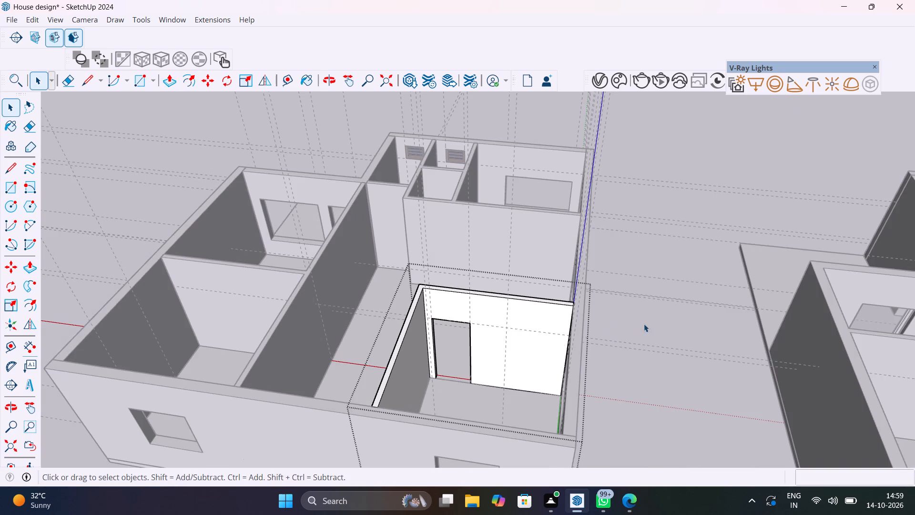
In the room behind the one with the porch doorway, place vertical guides on the long partition, 6" from the cross-wall corner and 3' beyond.
middle_click_drag(275, 352, 238, 355)
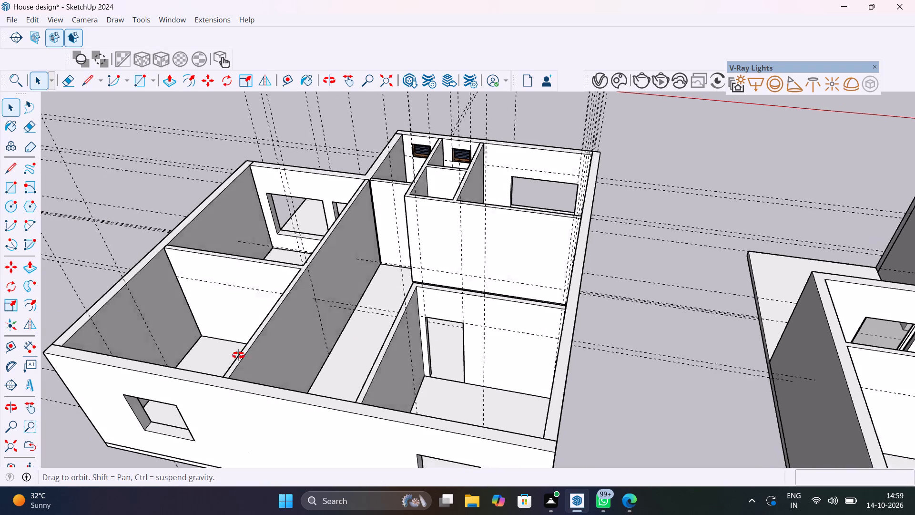
middle_click_drag(238, 355, 217, 465)
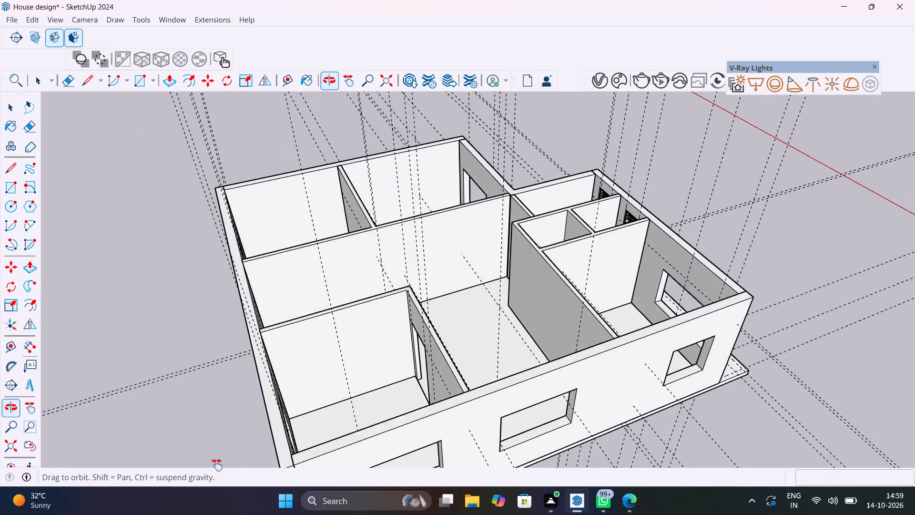
middle_click_drag(217, 465, 217, 507)
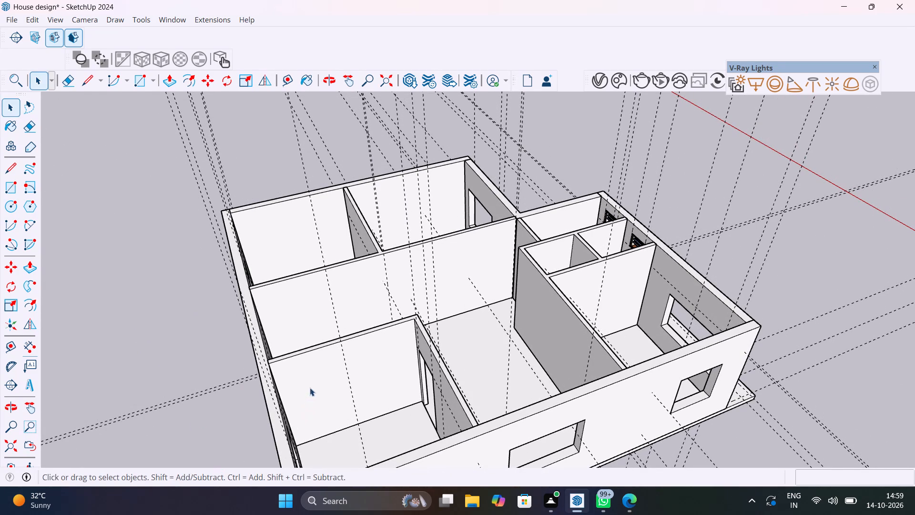
scroll(374, 306, "up", 4)
middle_click_drag(388, 323, 625, 406)
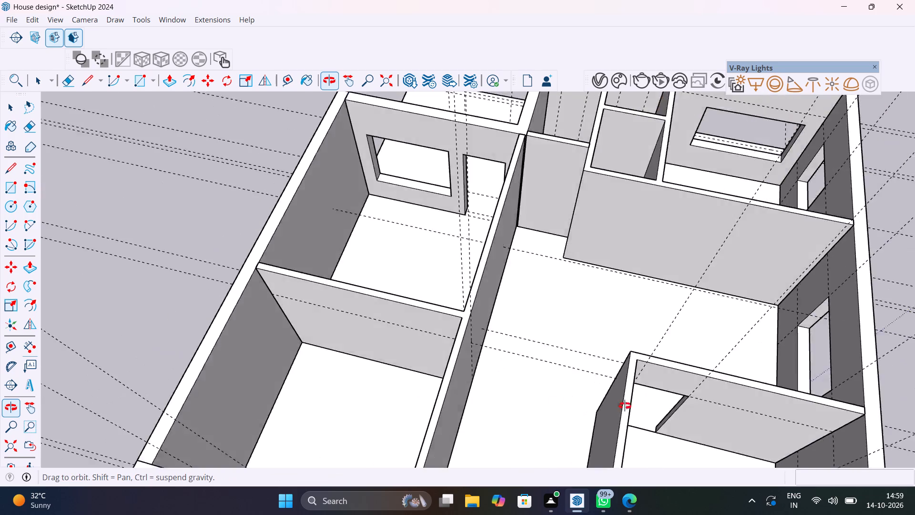
middle_click_drag(625, 406, 681, 385)
middle_click_drag(516, 332, 409, 363)
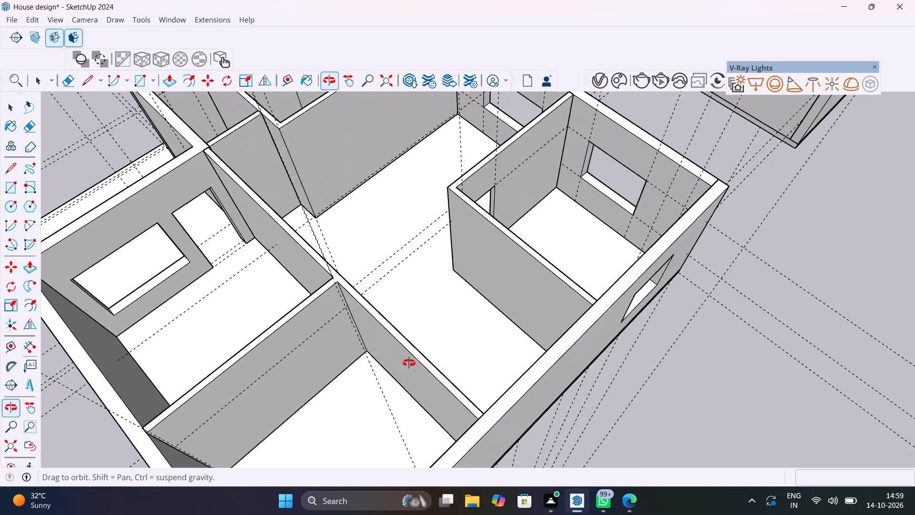
middle_click_drag(409, 363, 558, 303)
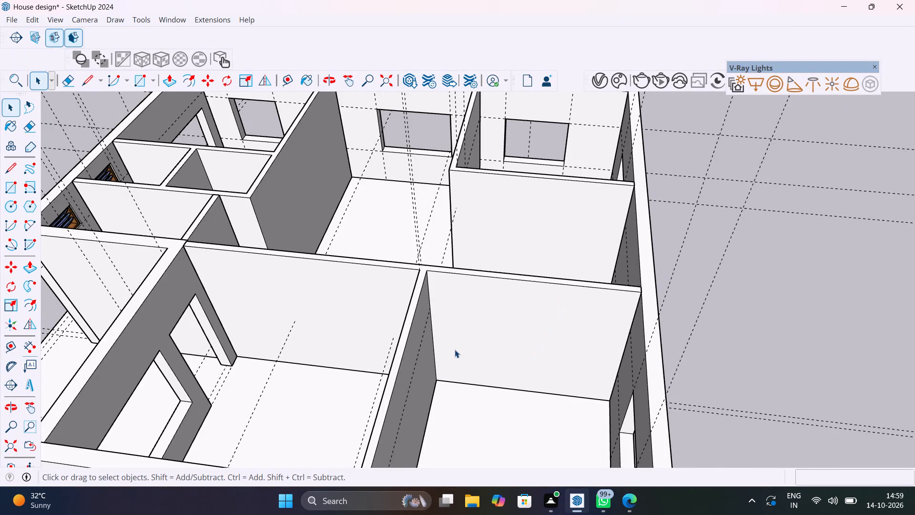
key("t")
left_click(435, 337)
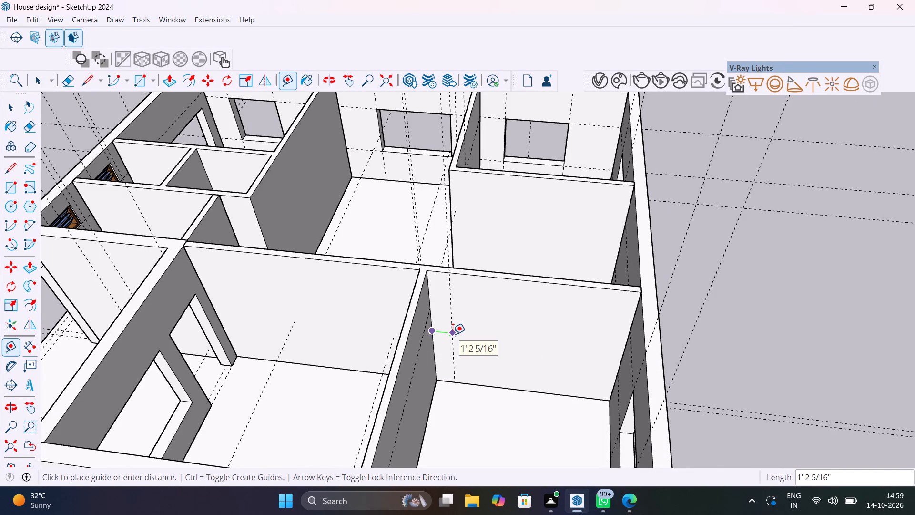
type("6\"")
key("Return")
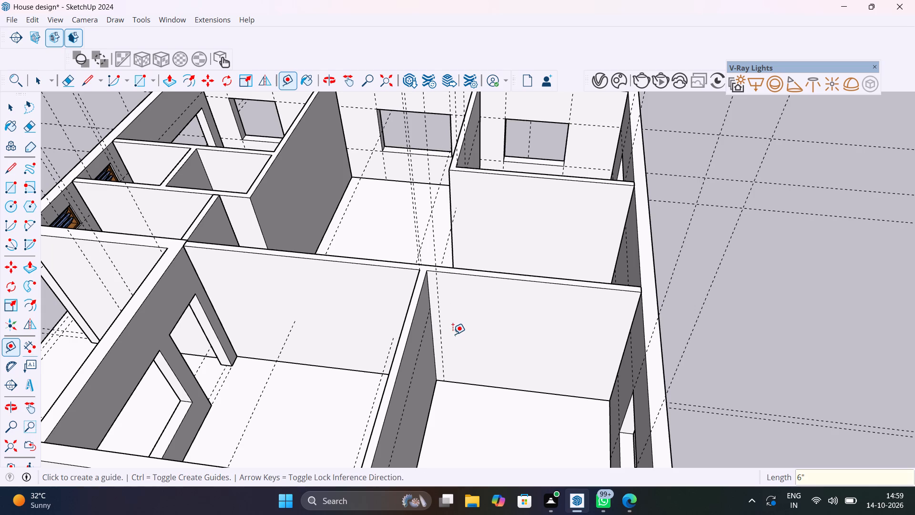
left_click(437, 309)
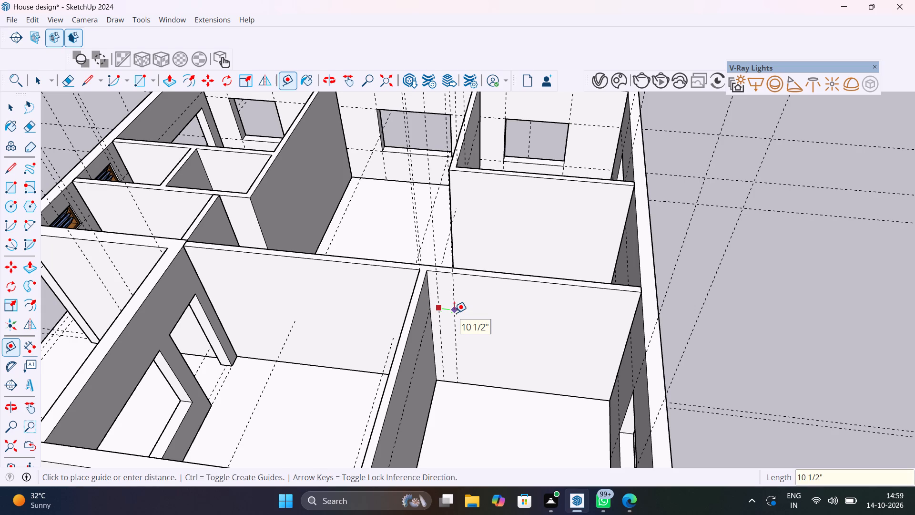
type("3'")
key("Return")
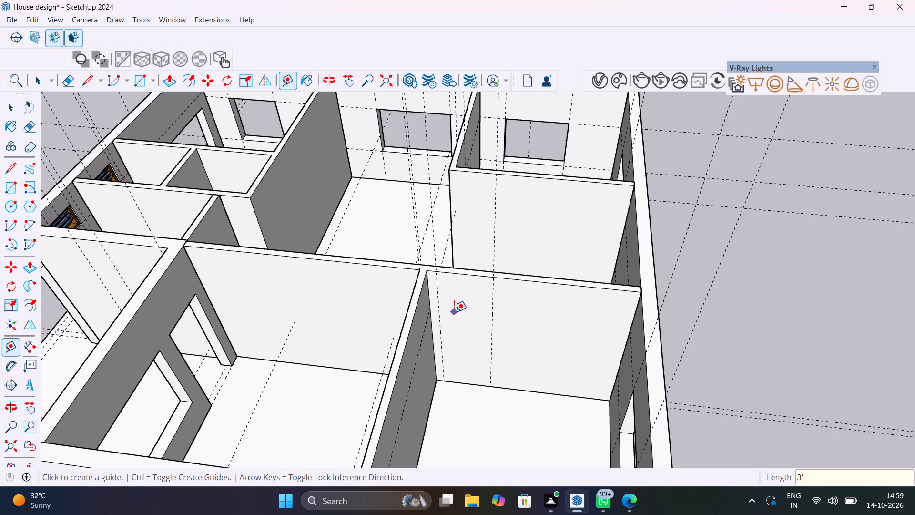
Place a horizontal guide 7' above the floor on that room's long partition wall.
left_click(468, 381)
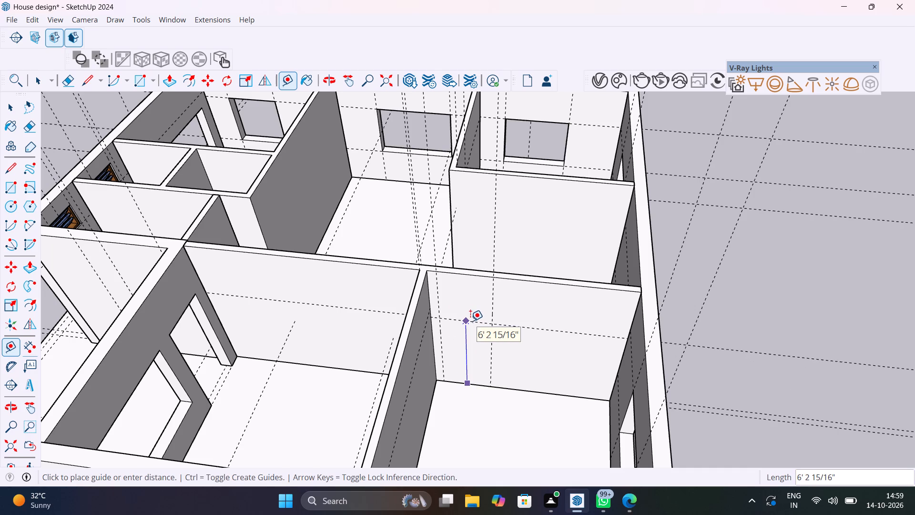
type("7'")
key("Return")
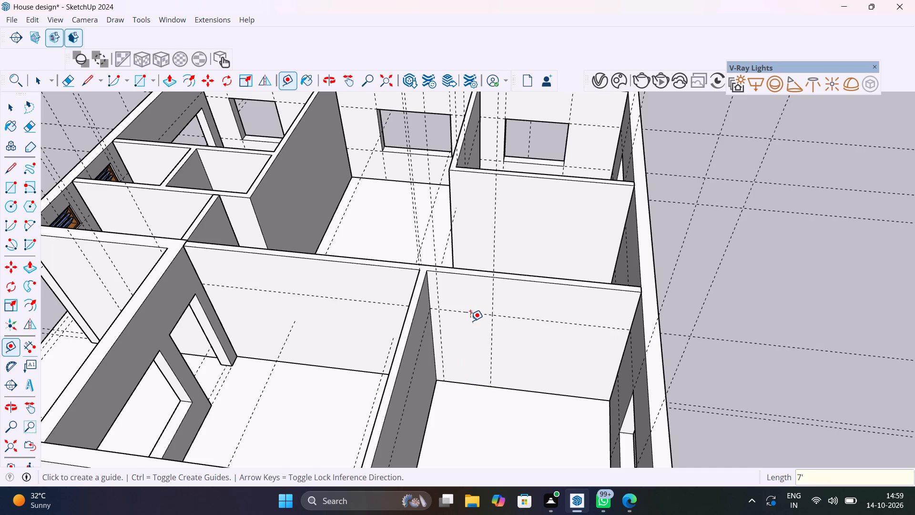
key("space")
Draw a 3' by 7' door rectangle between the guides on the long partition and push it 4 1/2" through the wall.
double_click(470, 321)
key("r")
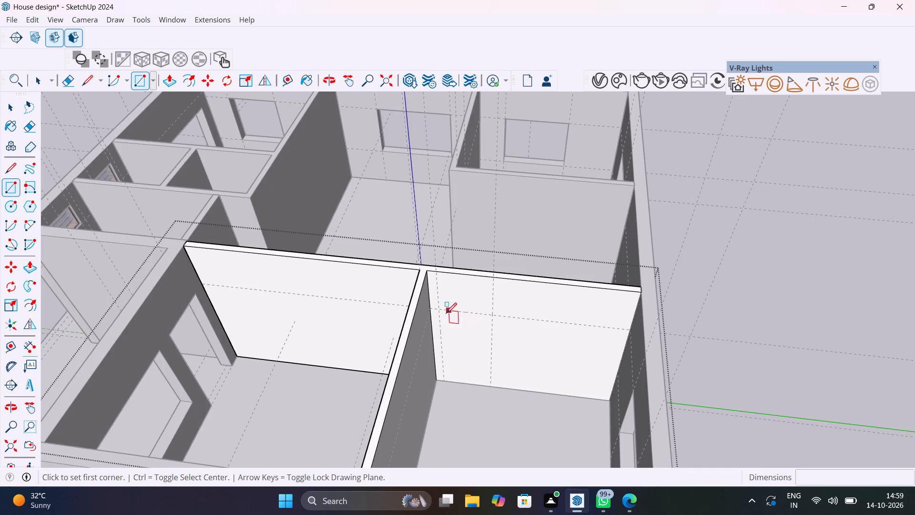
left_click(438, 311)
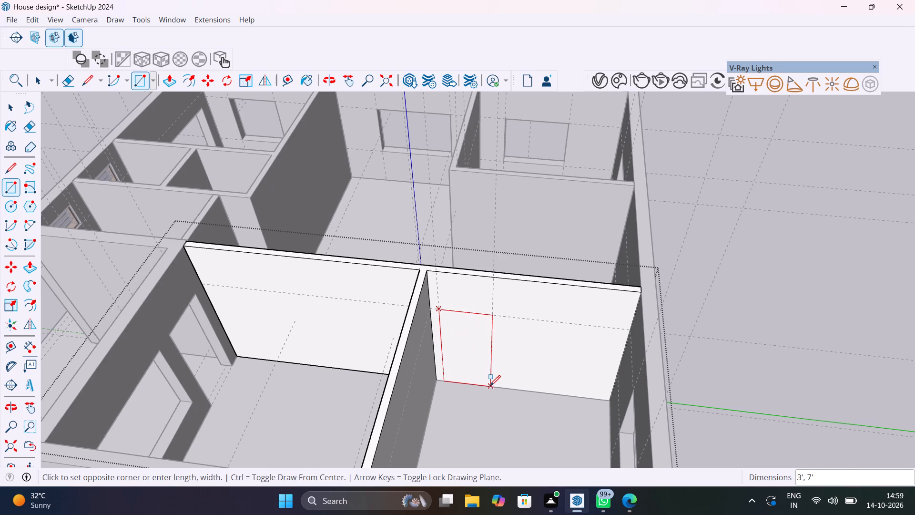
left_click(490, 385)
key("p")
left_click(482, 363)
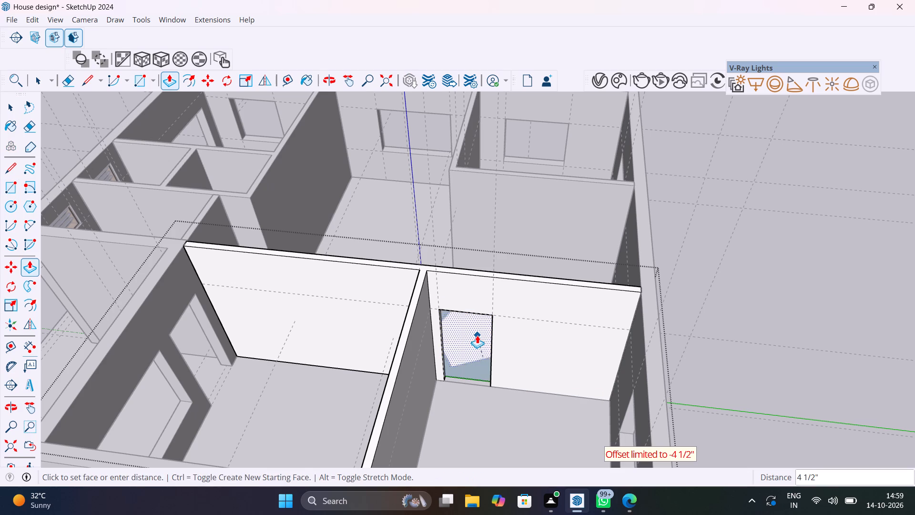
left_click(477, 335)
scroll(465, 374, "down", 6)
key("space")
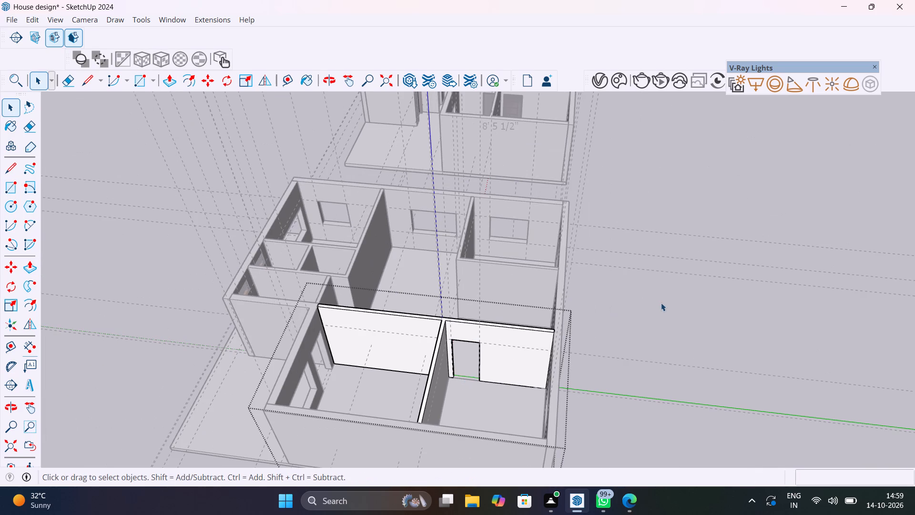
In the room with the porch doorway, place vertical guides on the long partition, 6" from the cross-wall corner and 3' beyond.
left_click(662, 300)
scroll(442, 334, "up", 5)
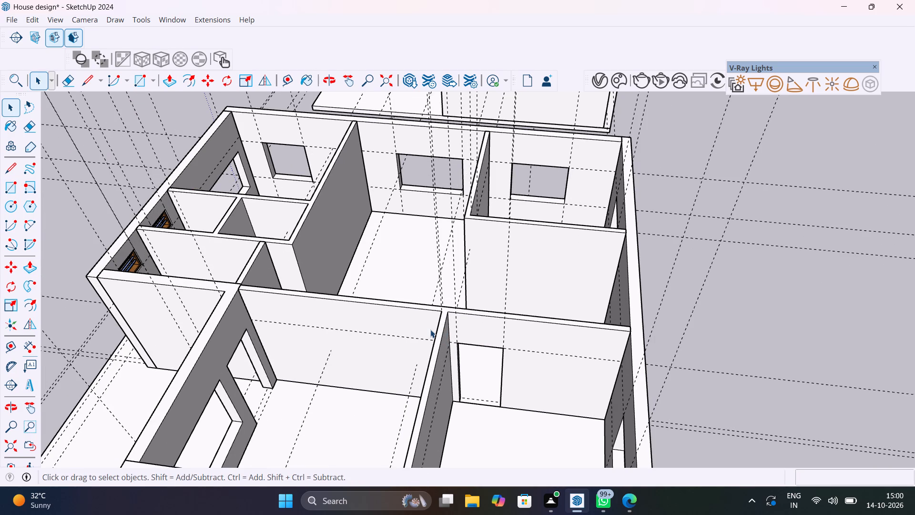
middle_click_drag(430, 330, 538, 327, "shift")
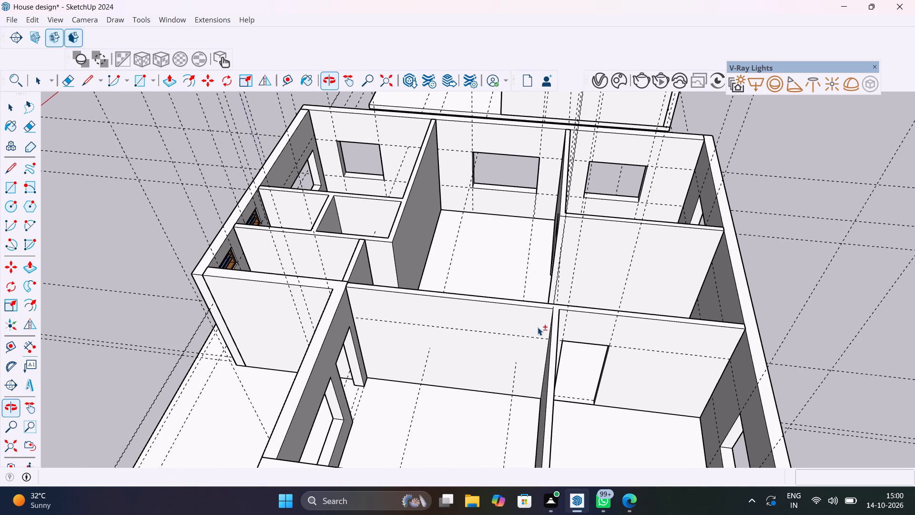
scroll(498, 330, "up", 1)
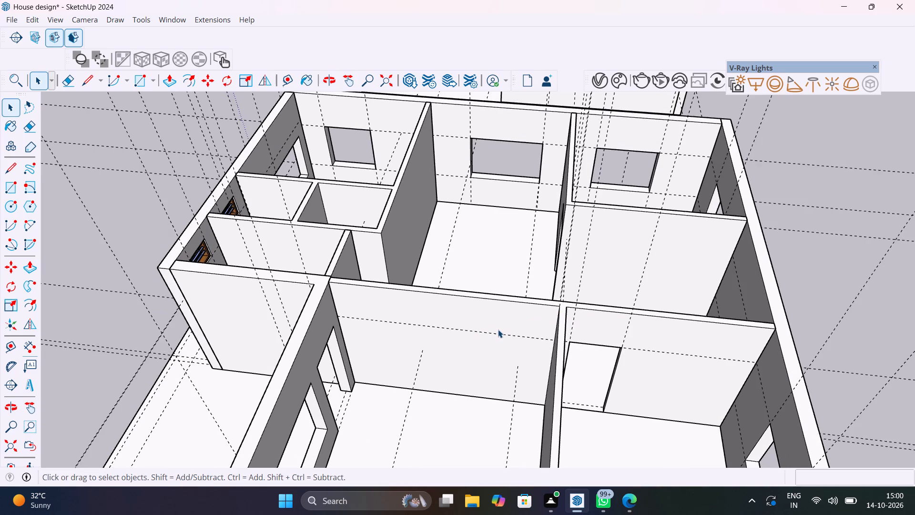
scroll(498, 330, "up", 4)
middle_click_drag(549, 351, 562, 348)
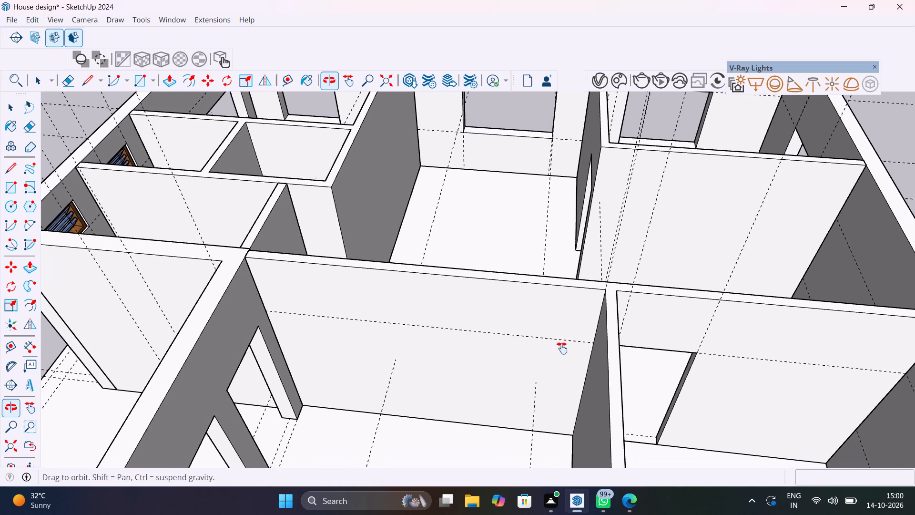
middle_click_drag(562, 348, 593, 339)
key("t")
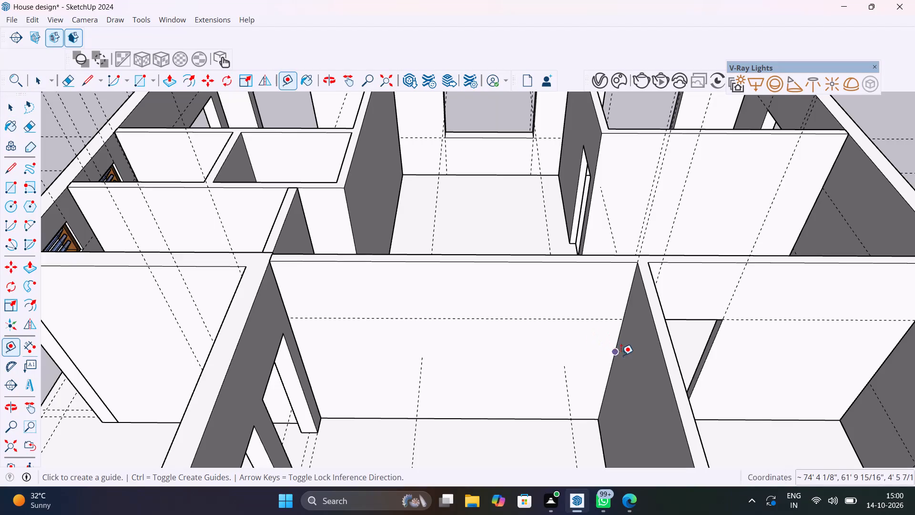
left_click(616, 350)
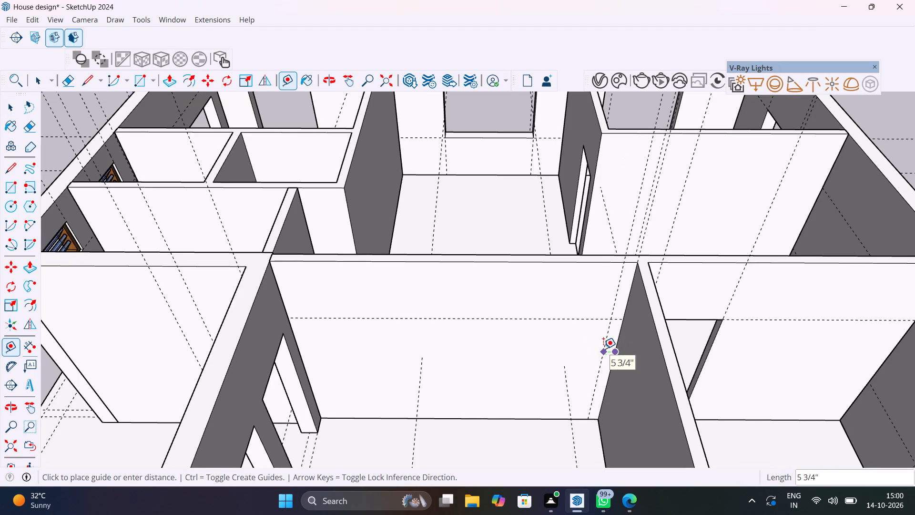
type("6\"")
key("Return")
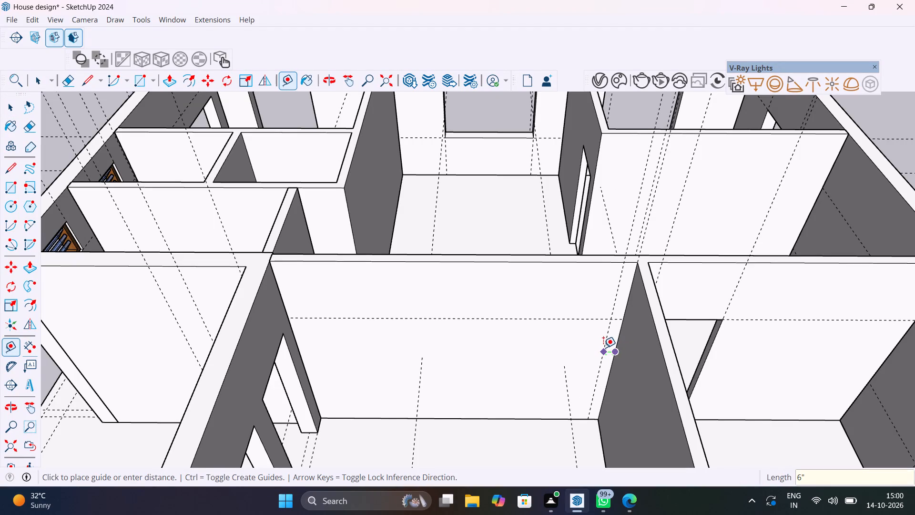
left_click(603, 348)
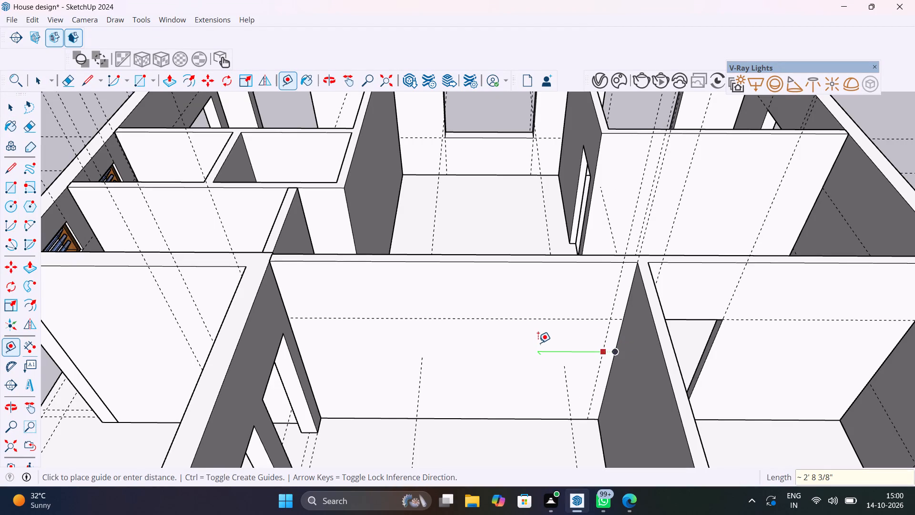
key("Escape")
left_click(605, 341)
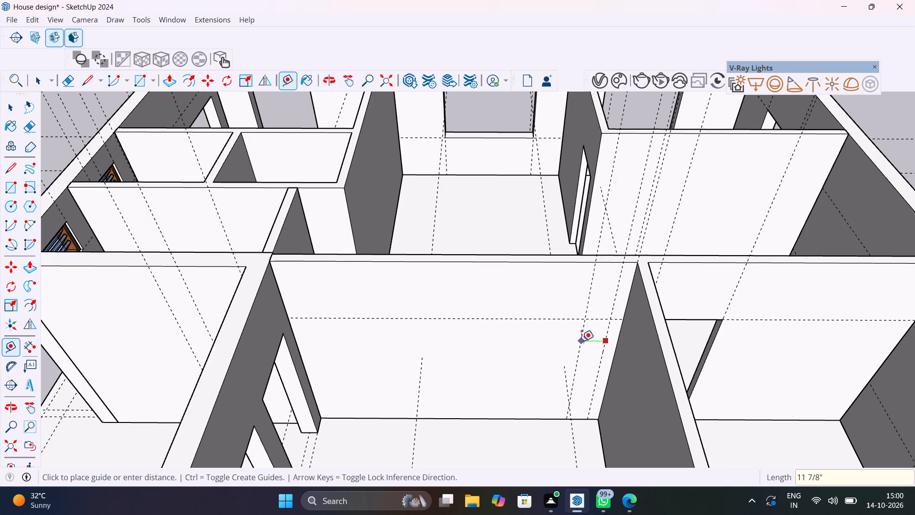
type("3'")
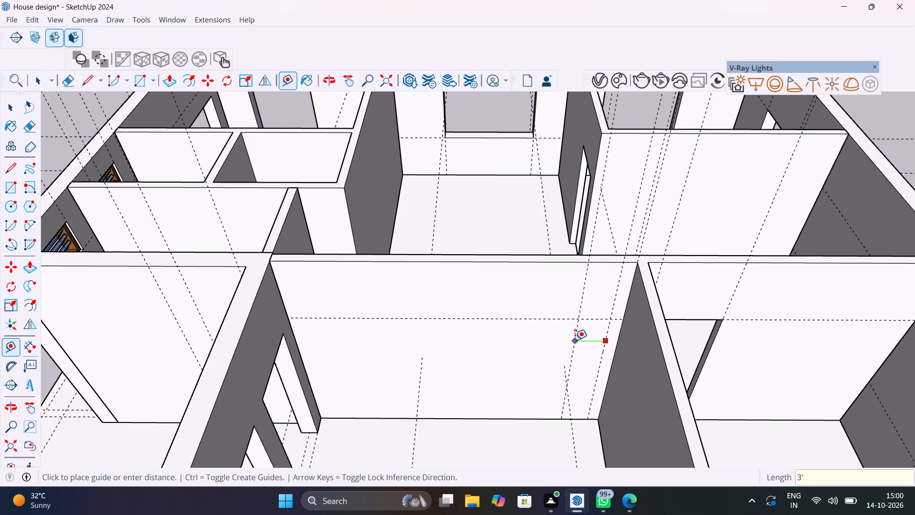
key("Return")
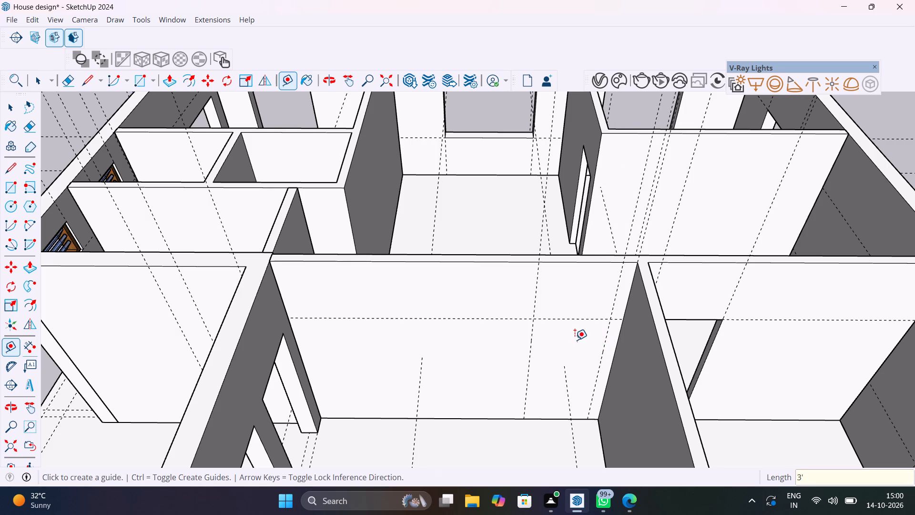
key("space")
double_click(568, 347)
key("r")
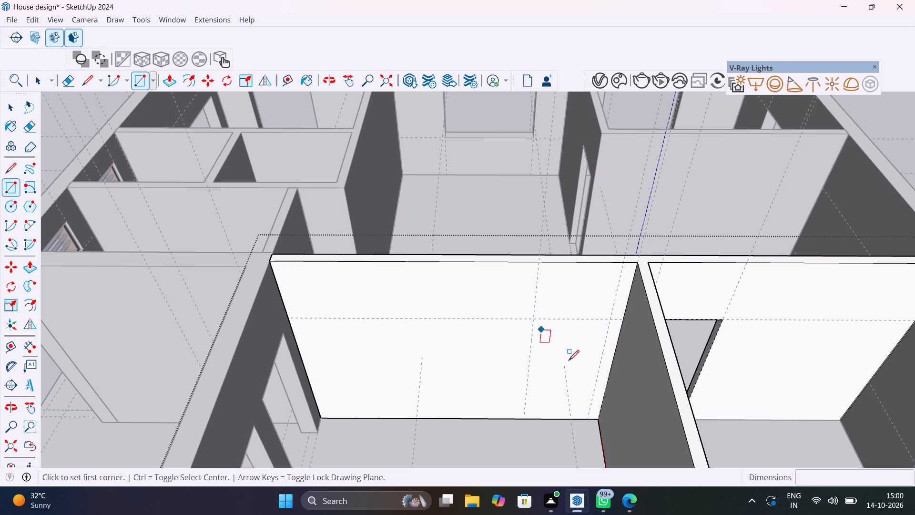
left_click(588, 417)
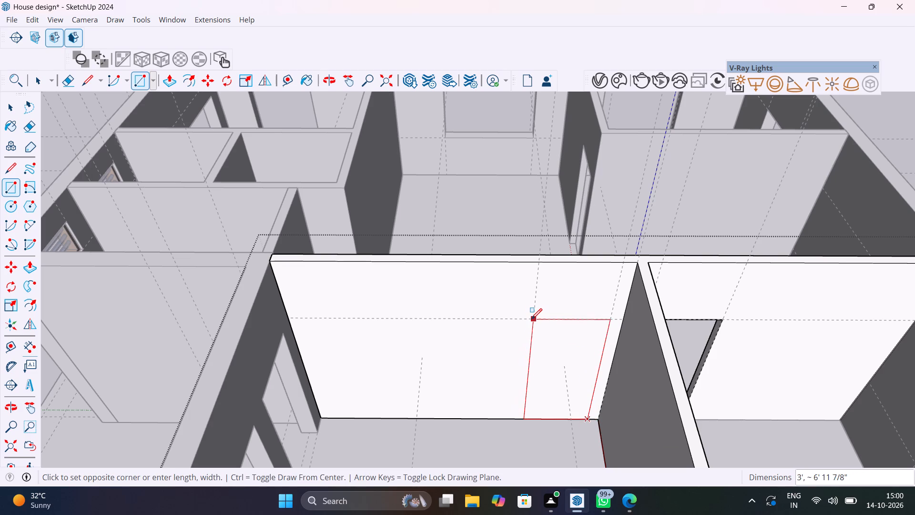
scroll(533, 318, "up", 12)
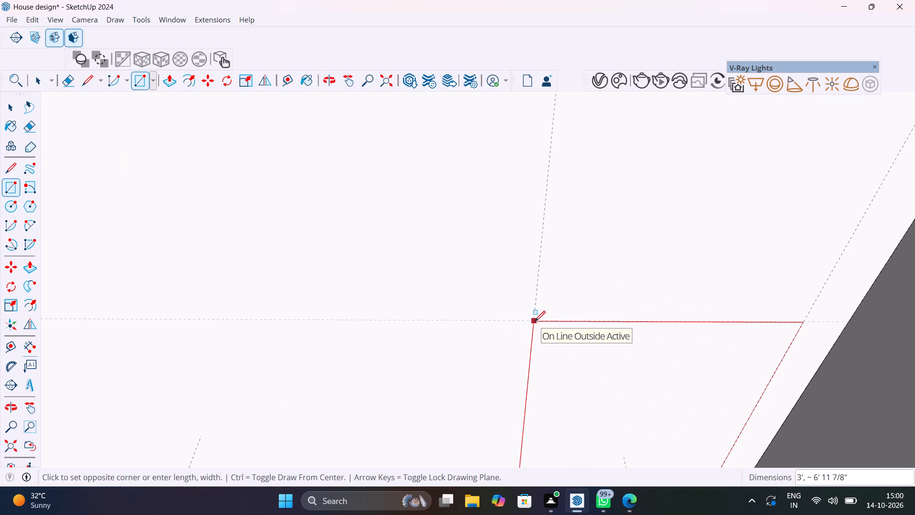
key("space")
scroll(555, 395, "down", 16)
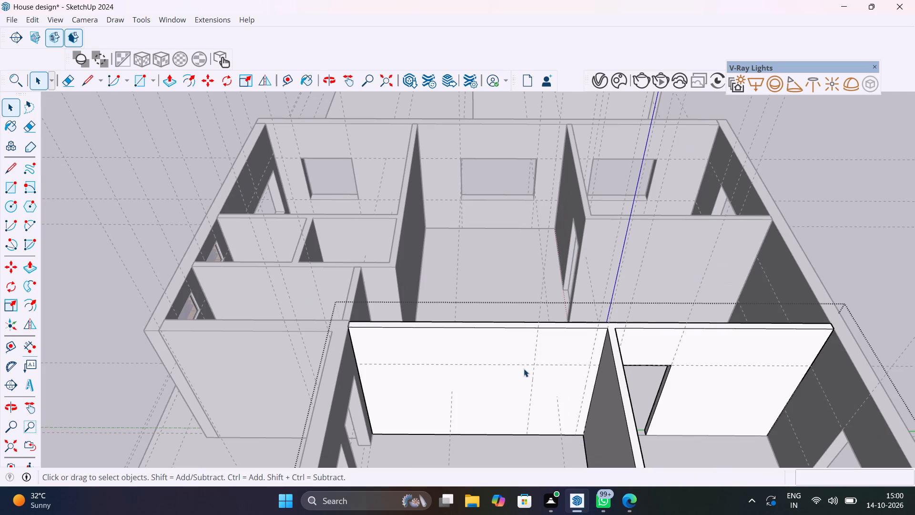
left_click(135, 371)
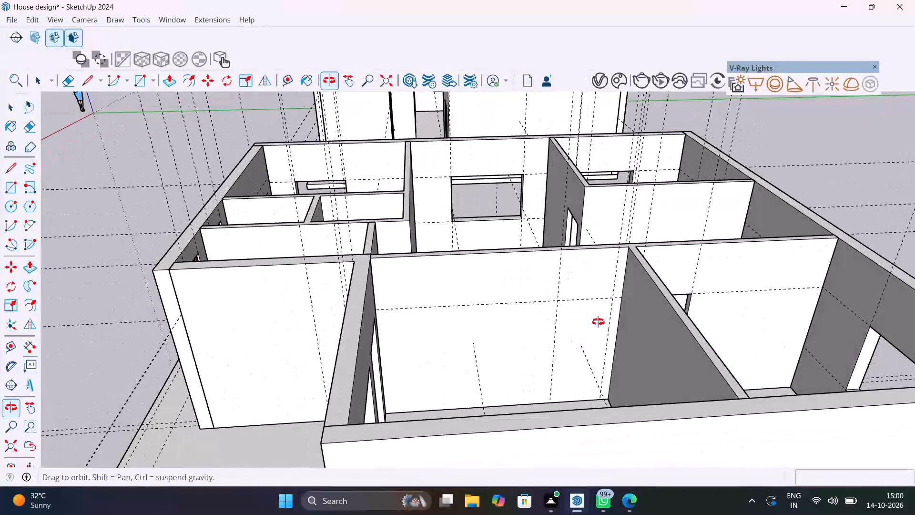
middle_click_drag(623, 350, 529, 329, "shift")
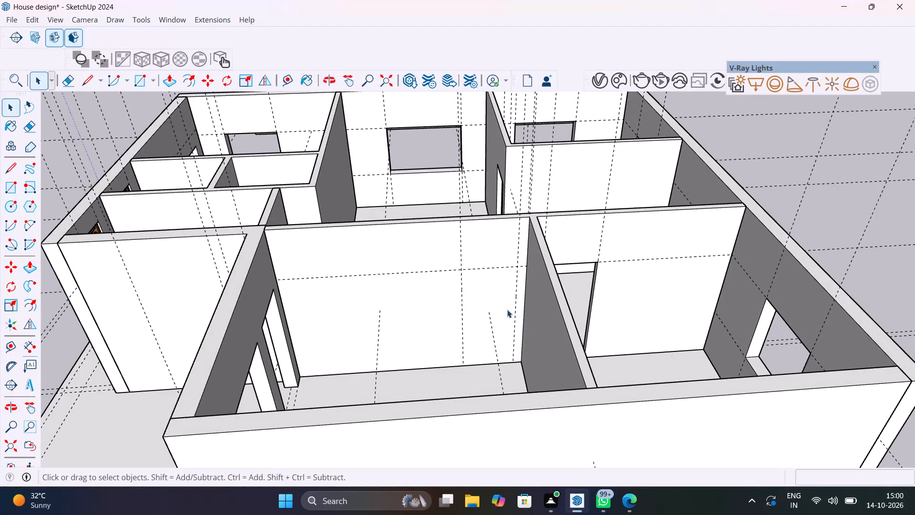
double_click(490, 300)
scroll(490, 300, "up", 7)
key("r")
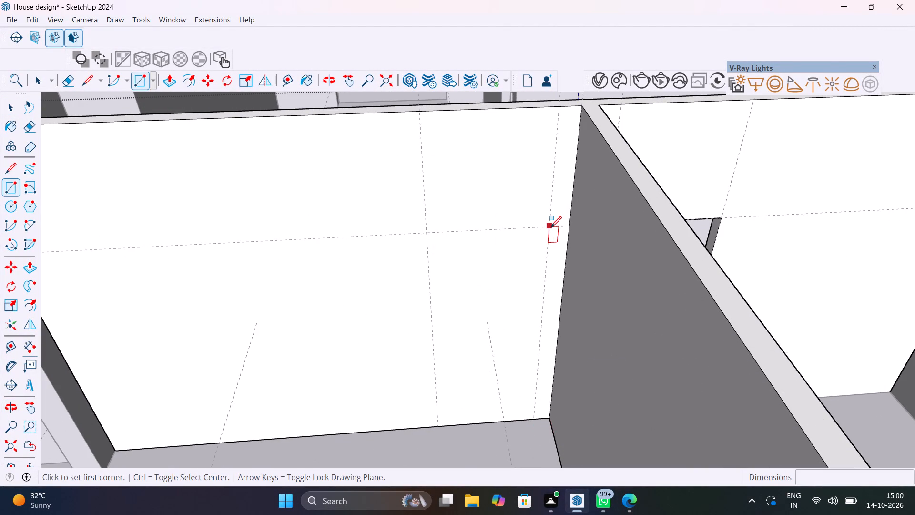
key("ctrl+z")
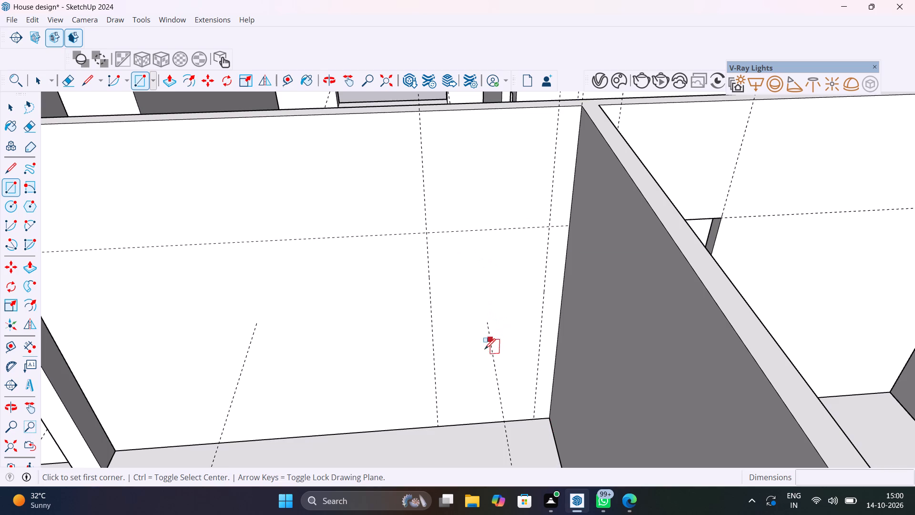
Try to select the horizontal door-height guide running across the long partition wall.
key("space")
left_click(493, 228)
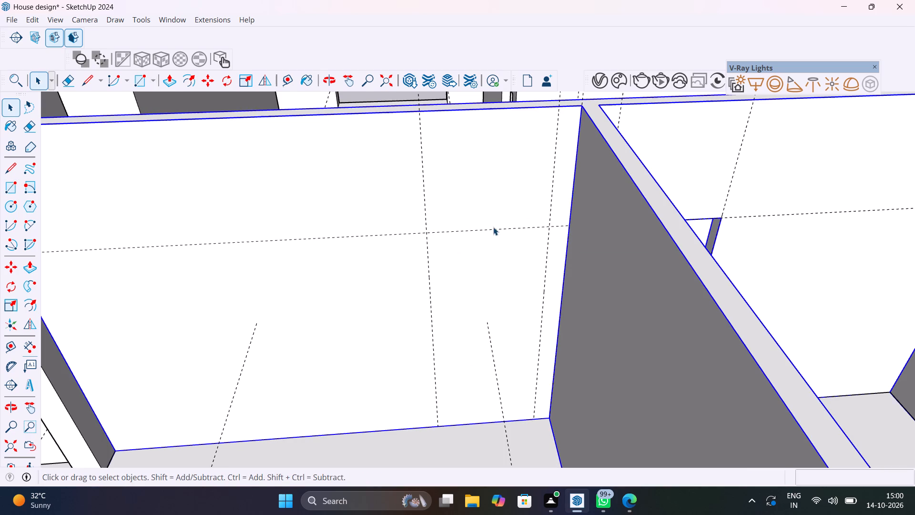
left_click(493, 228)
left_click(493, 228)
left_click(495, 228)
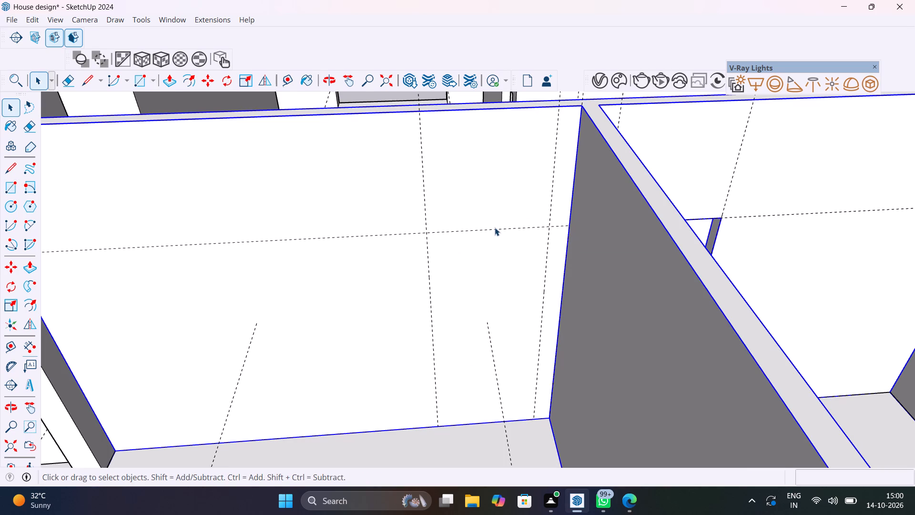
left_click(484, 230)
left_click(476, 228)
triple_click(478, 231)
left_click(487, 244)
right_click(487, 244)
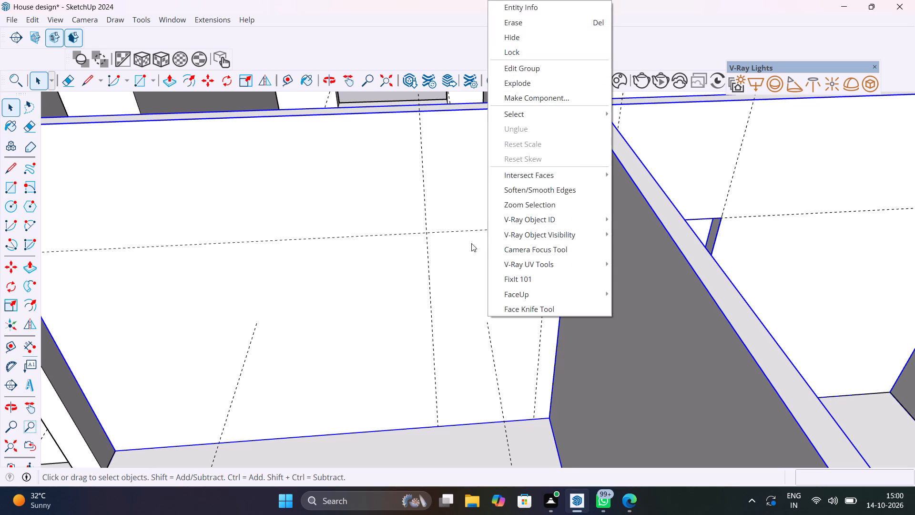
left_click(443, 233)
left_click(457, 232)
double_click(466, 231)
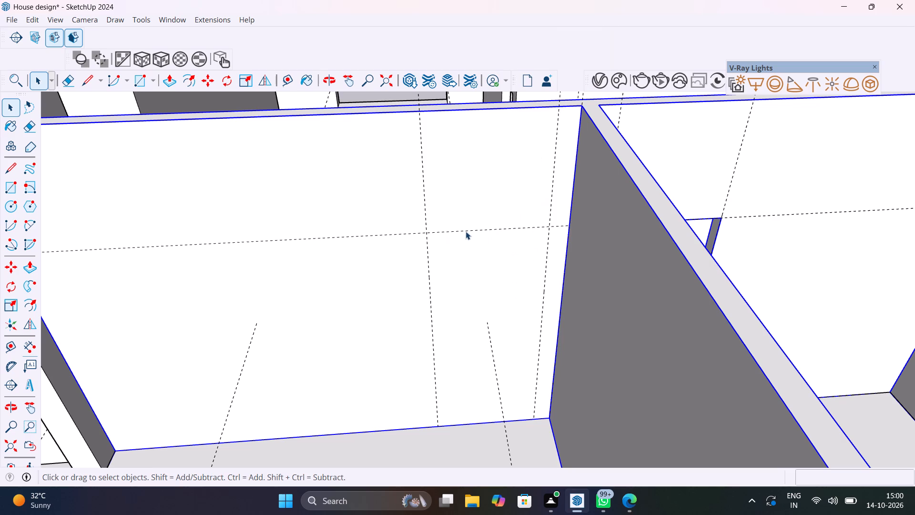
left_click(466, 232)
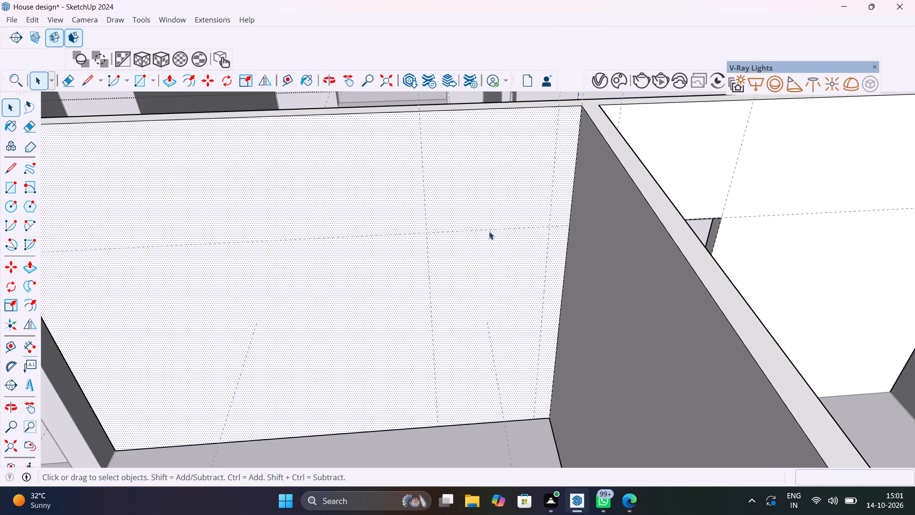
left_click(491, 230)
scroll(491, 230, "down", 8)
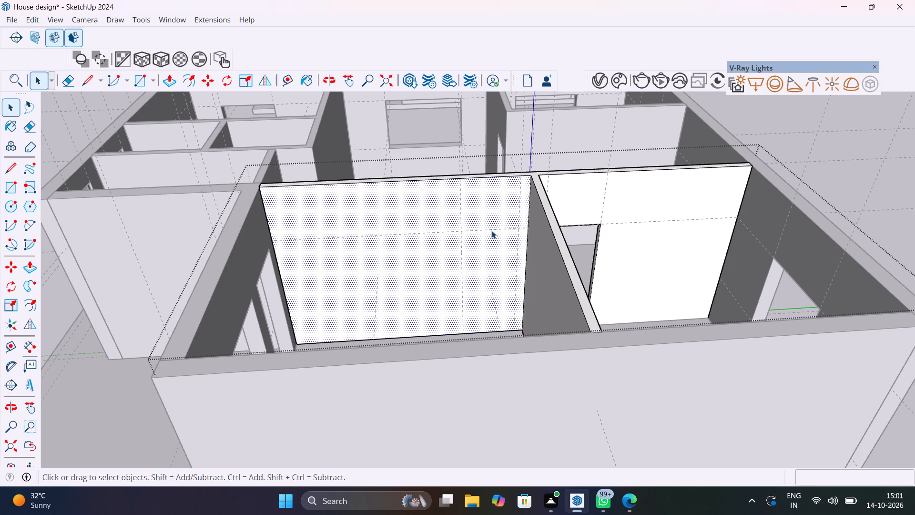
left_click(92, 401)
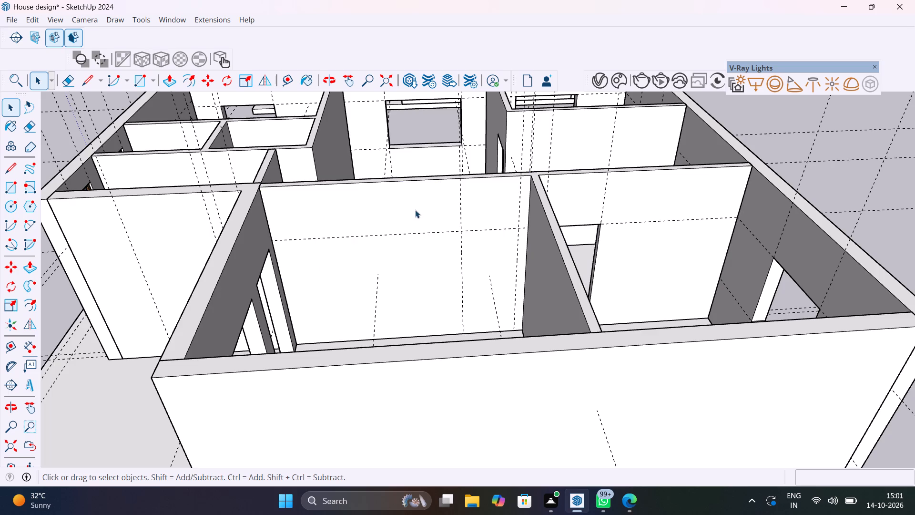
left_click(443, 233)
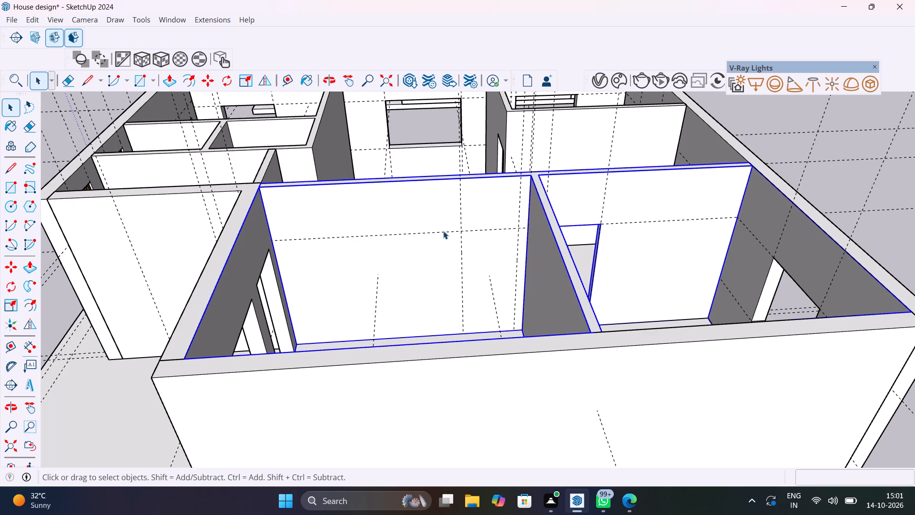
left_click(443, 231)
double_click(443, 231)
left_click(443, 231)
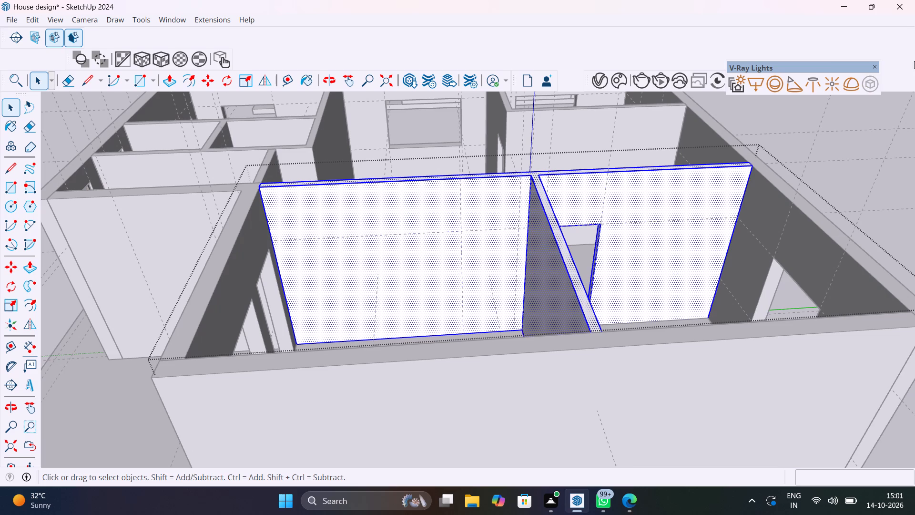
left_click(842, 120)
Inside the partition wall group, draw a door rectangle 3' wide and about 6' 11 11/16" high between the guides, down to the floor.
scroll(588, 226, "up", 9)
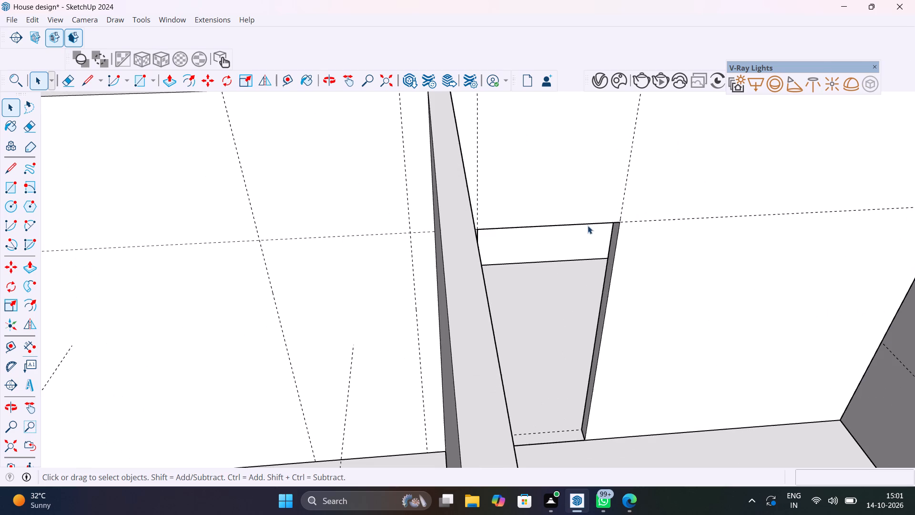
middle_click_drag(332, 275, 428, 222)
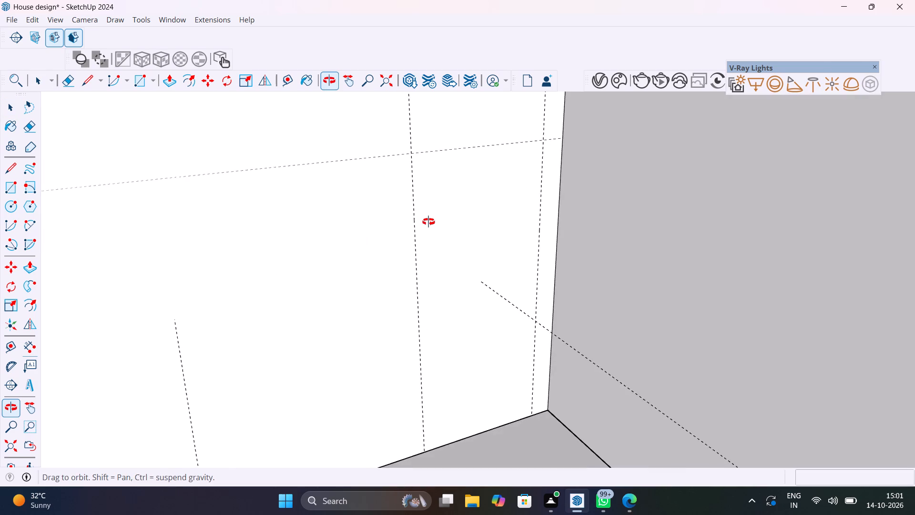
middle_click_drag(428, 222, 339, 190)
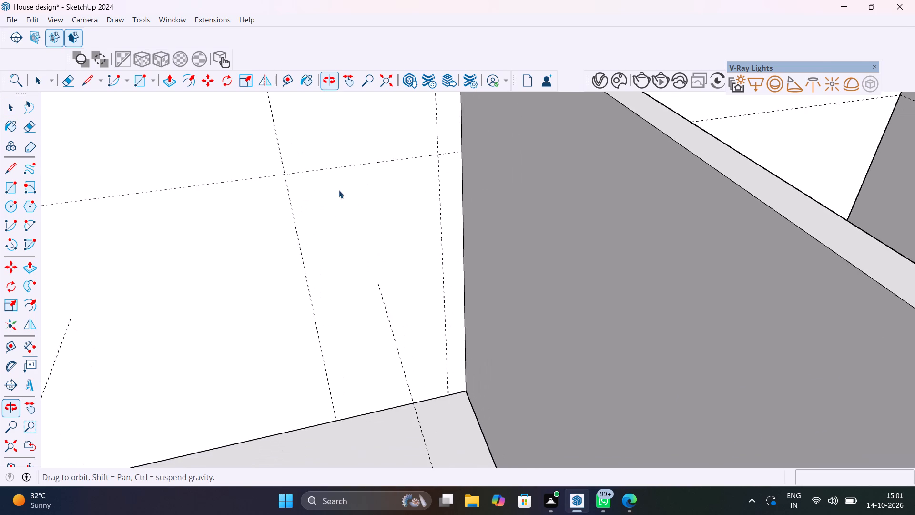
double_click(330, 206)
key("r")
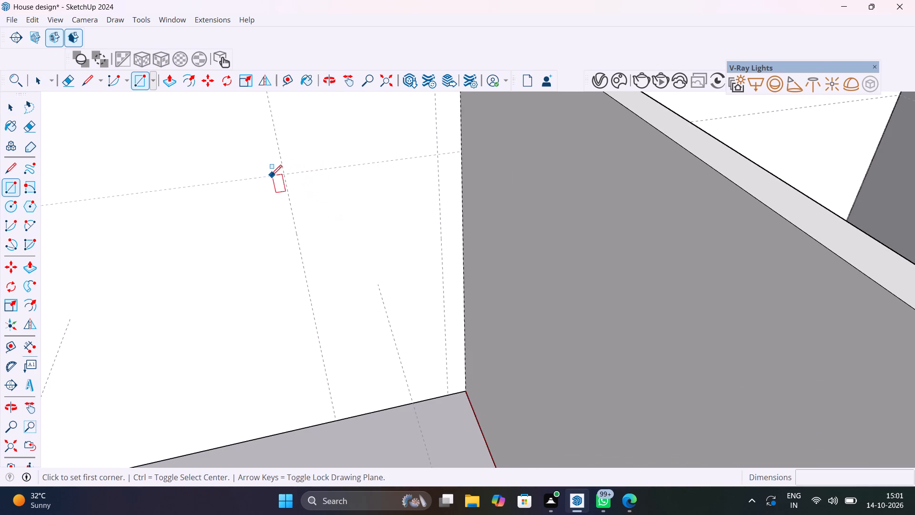
left_click(285, 175)
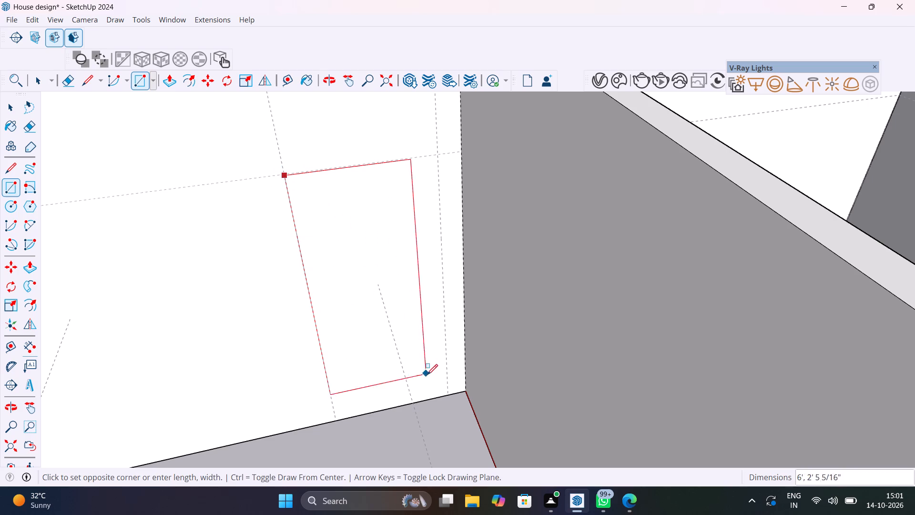
left_click(448, 393)
scroll(432, 130, "up", 11)
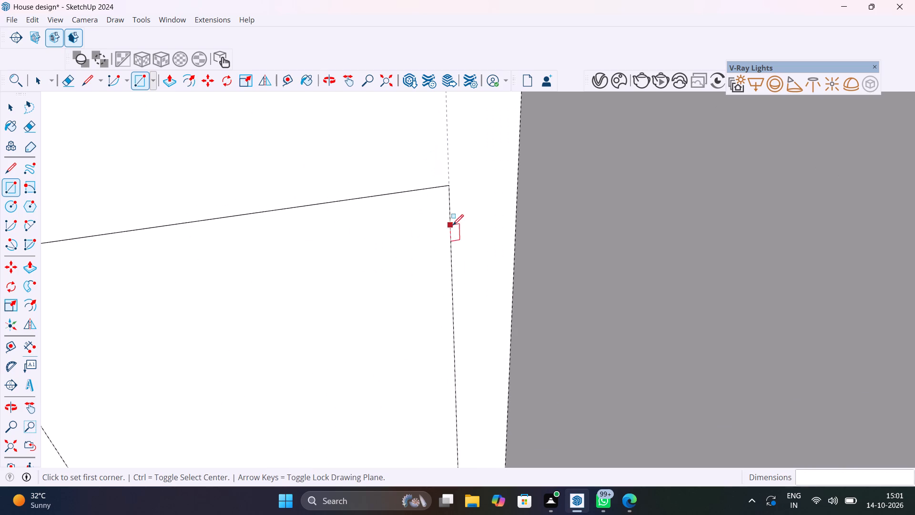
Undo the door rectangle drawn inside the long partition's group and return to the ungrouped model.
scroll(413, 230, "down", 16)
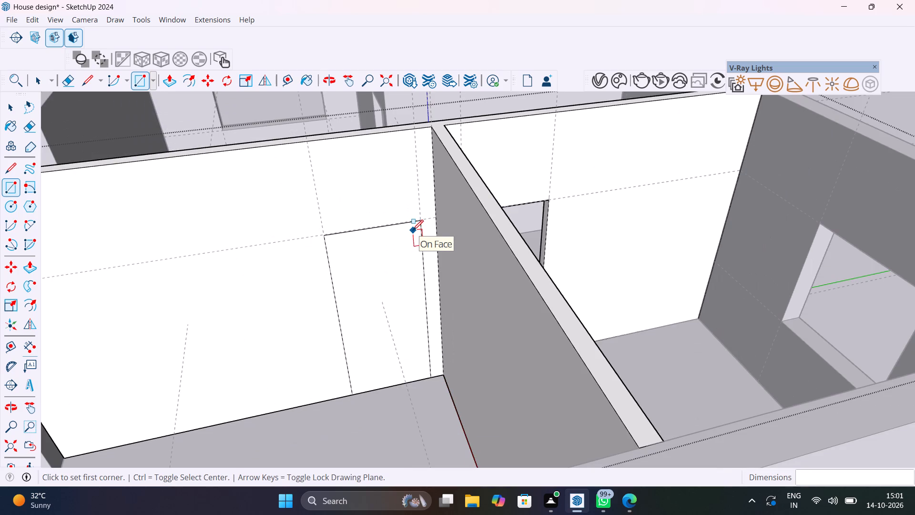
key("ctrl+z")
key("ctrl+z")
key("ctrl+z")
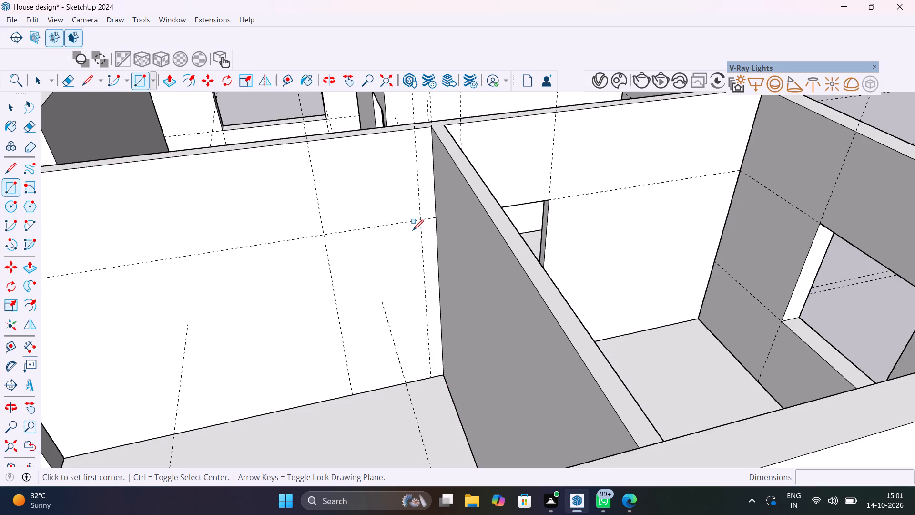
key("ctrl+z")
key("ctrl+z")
Place a horizontal door-height guide on the long partition, 7' above its floor edge.
key("space")
type("t")
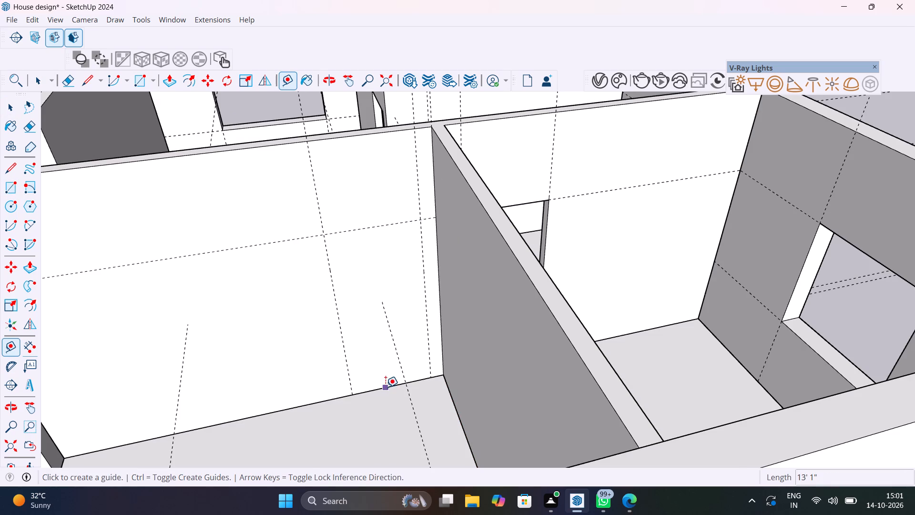
left_click(386, 385)
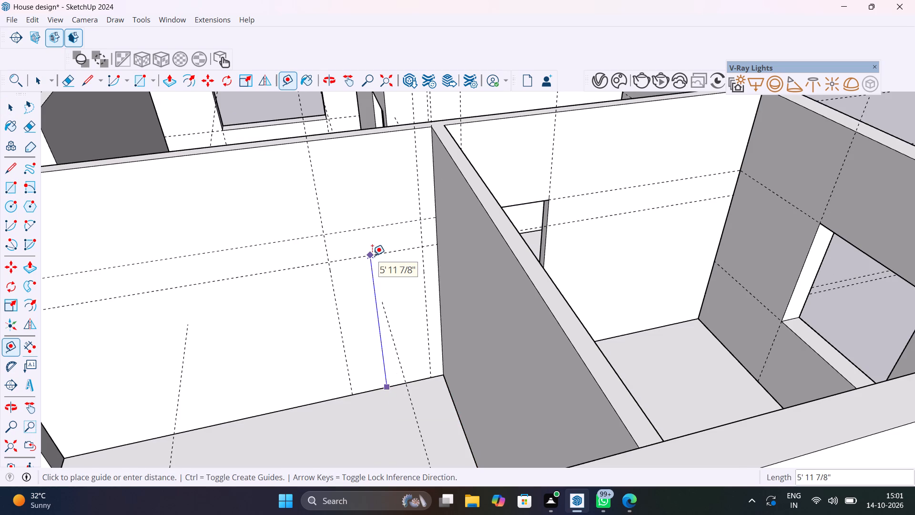
type("7'")
key("Return")
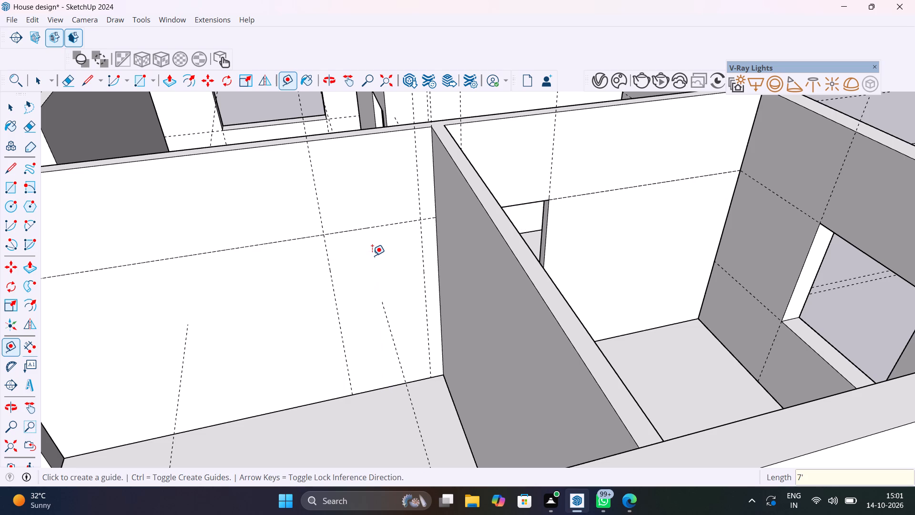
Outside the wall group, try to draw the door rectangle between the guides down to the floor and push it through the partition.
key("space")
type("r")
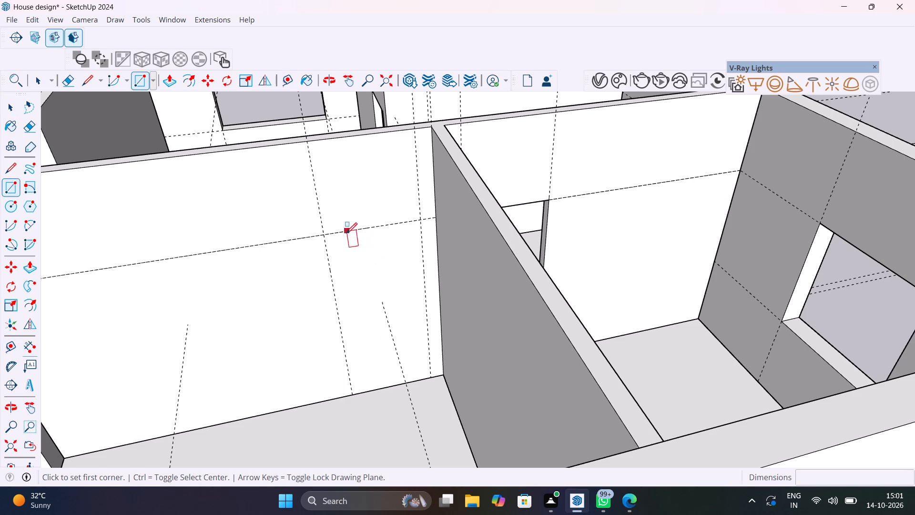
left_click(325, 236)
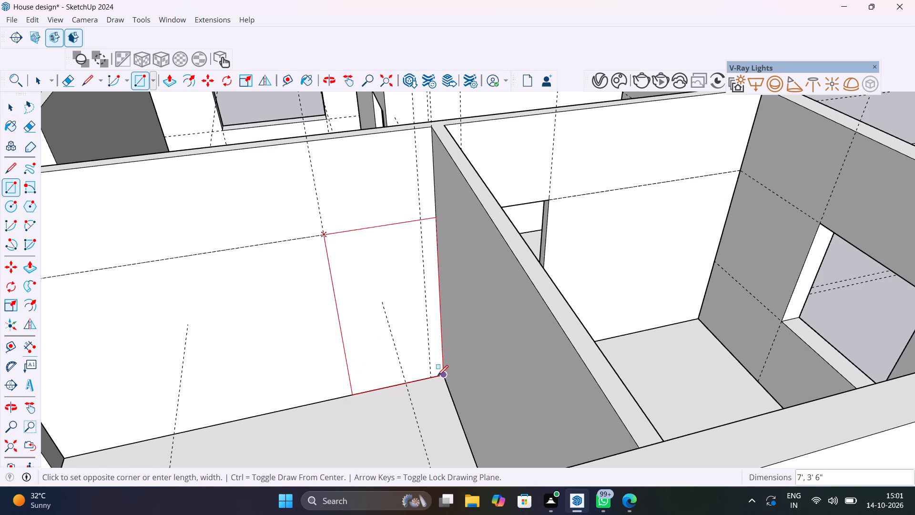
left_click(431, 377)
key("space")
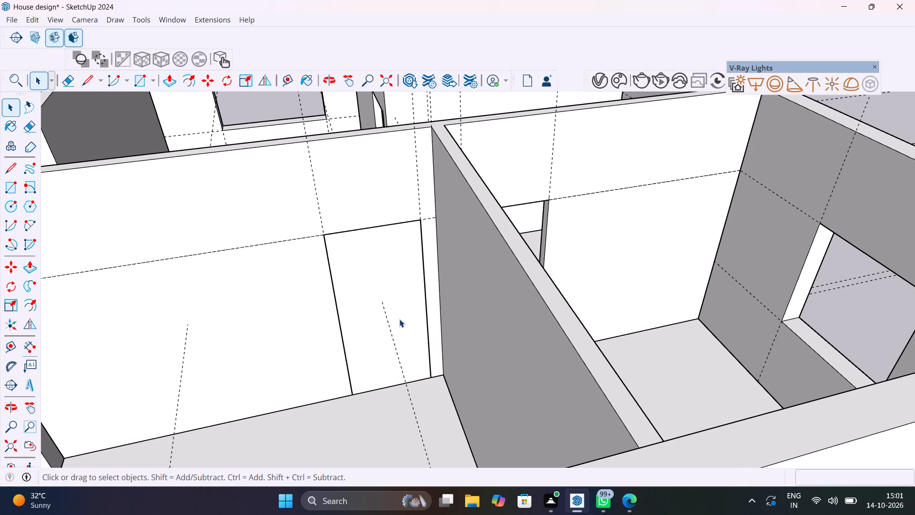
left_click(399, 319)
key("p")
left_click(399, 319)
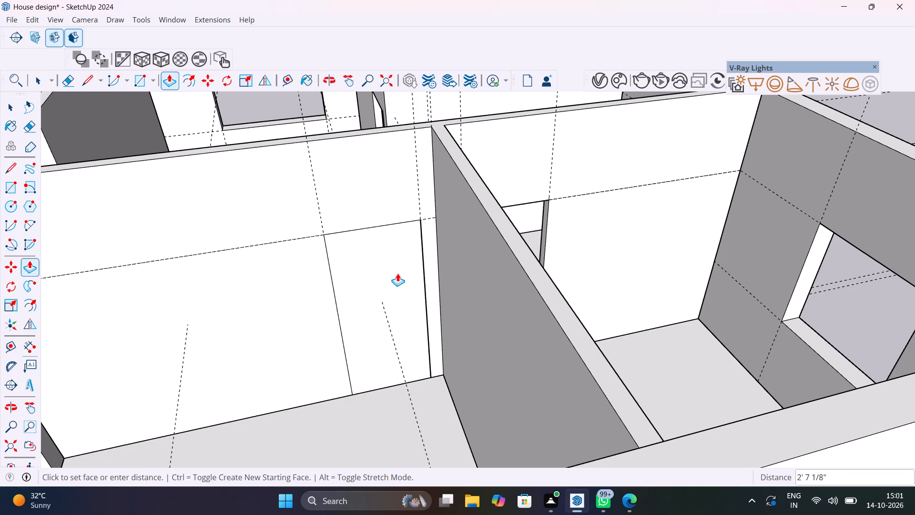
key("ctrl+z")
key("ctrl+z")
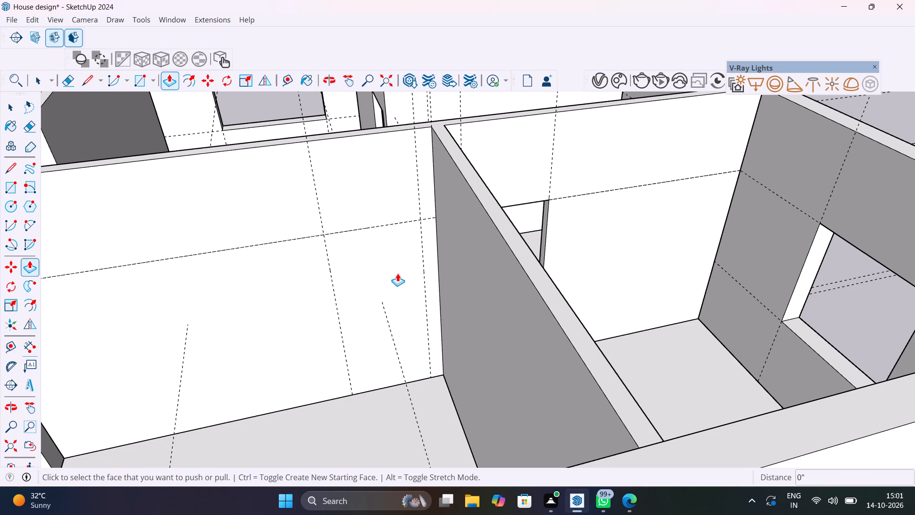
Inside the partition wall group, draw a 3' by 7' door rectangle between the guides and push it about 4 9/16" through the wall.
key("space")
double_click(397, 273)
key("r")
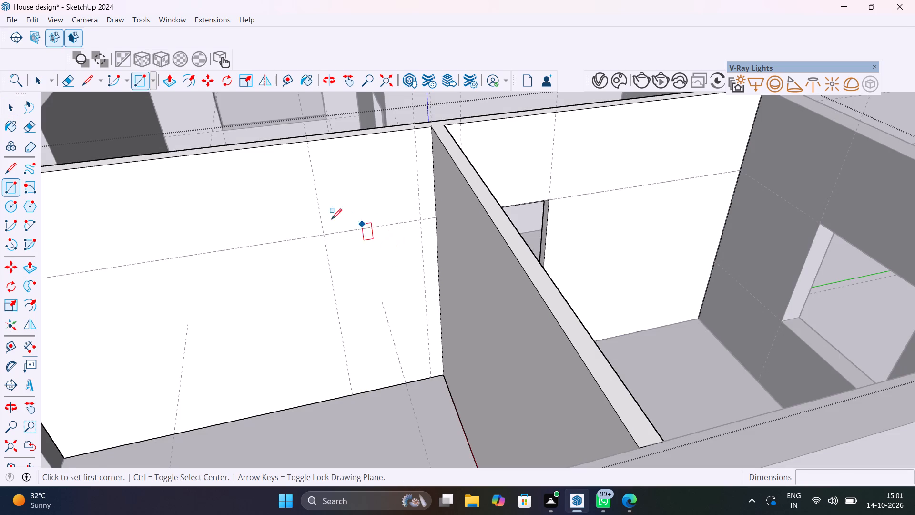
left_click(323, 236)
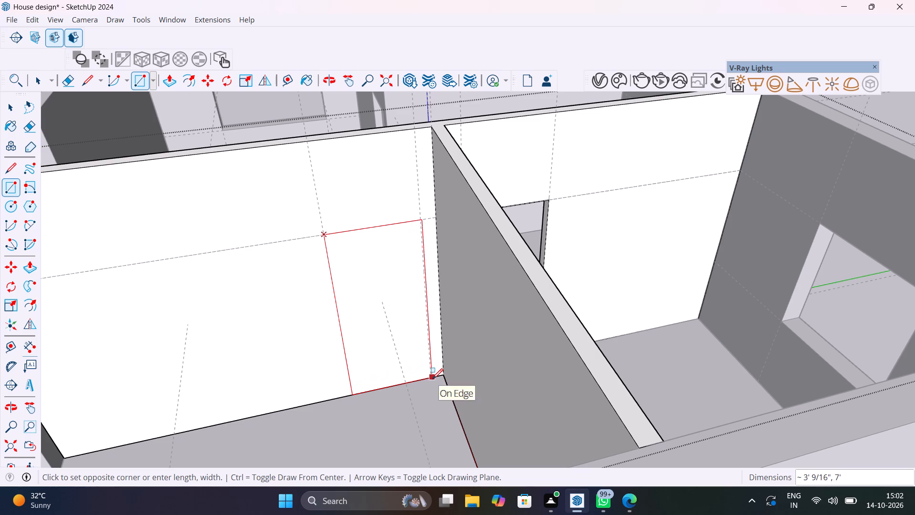
scroll(431, 379, "up", 7)
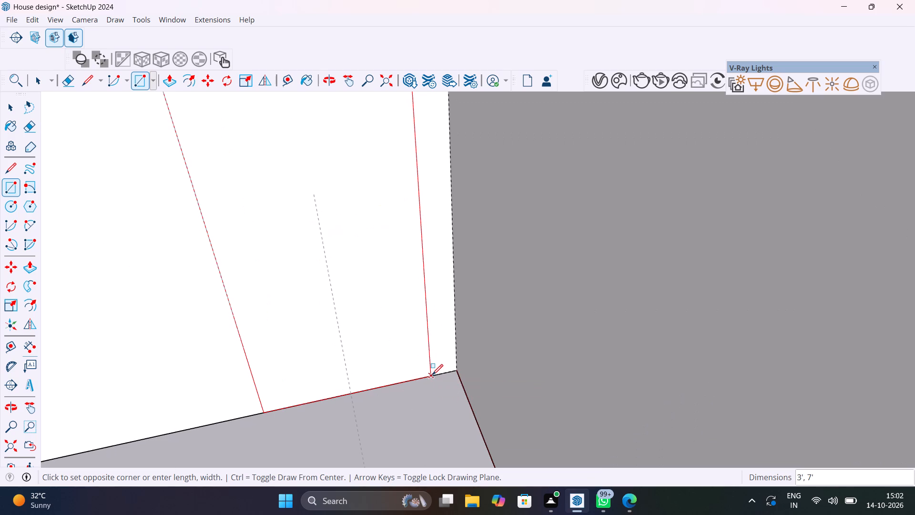
left_click(432, 375)
key("p")
left_click(408, 319)
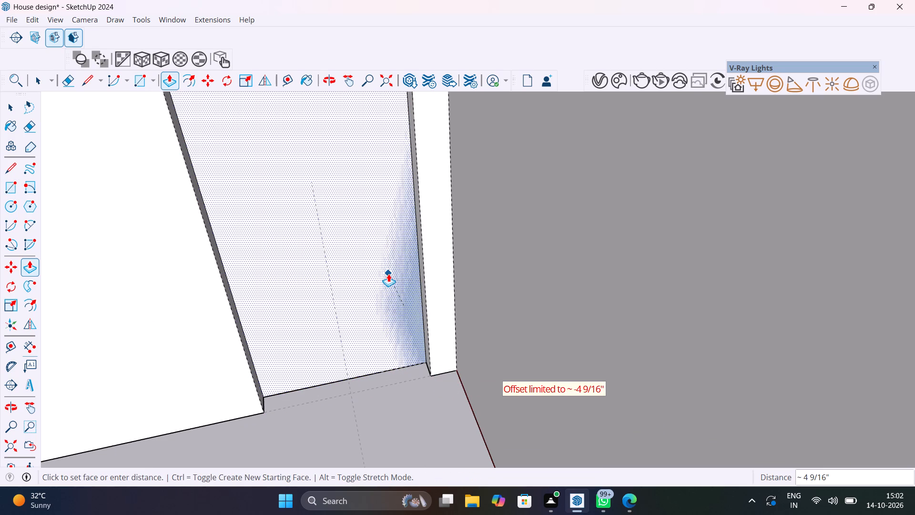
left_click(388, 274)
scroll(399, 324, "down", 20)
scroll(399, 324, "down", 2)
key("space")
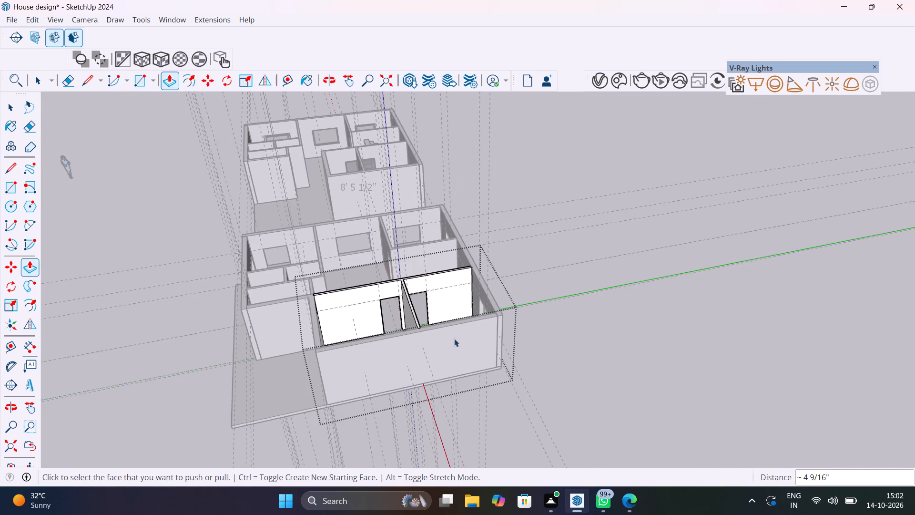
left_click(622, 371)
Examine the door and window openings around the house, and compare its layout with the neighbouring model that has doors and stairs.
scroll(366, 290, "up", 12)
middle_click_drag(403, 302, 572, 283)
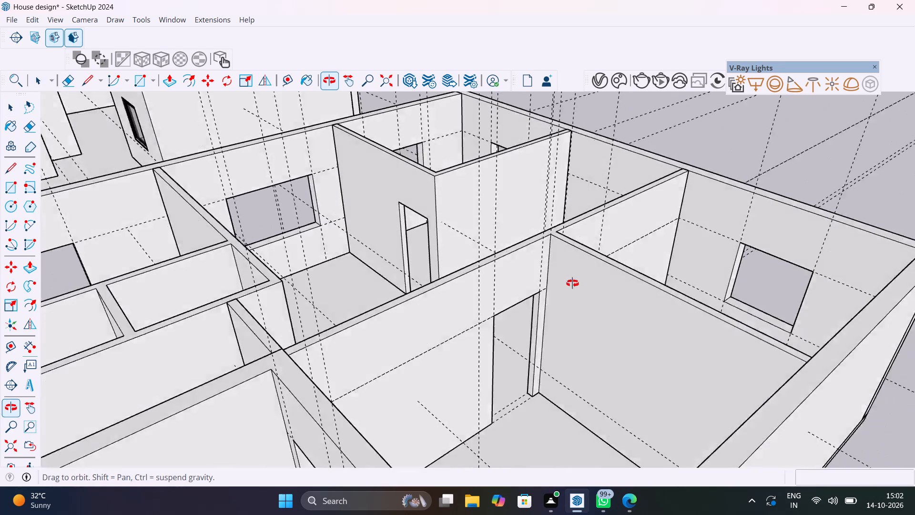
middle_click_drag(572, 283, 159, 297)
scroll(429, 297, "down", 3)
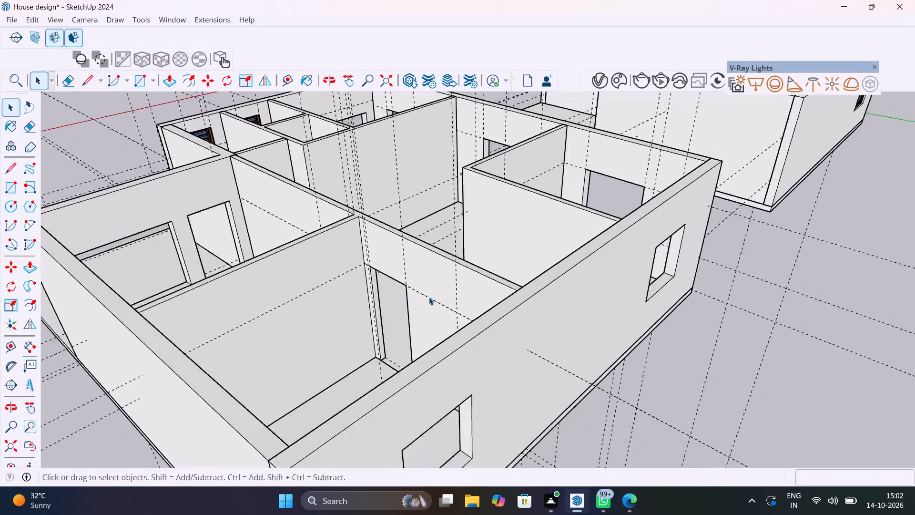
scroll(429, 297, "down", 4)
middle_click_drag(530, 305, 563, 359)
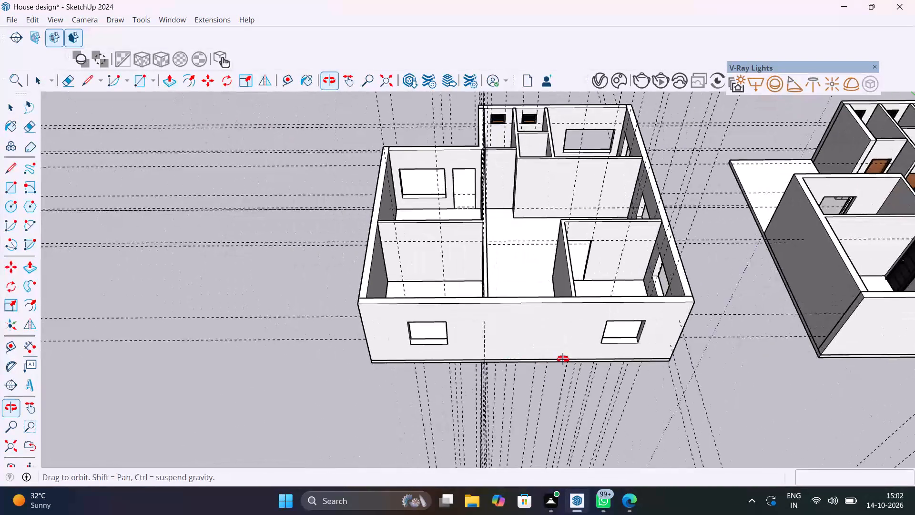
middle_click_drag(563, 359, 143, 279)
scroll(476, 247, "down", 7)
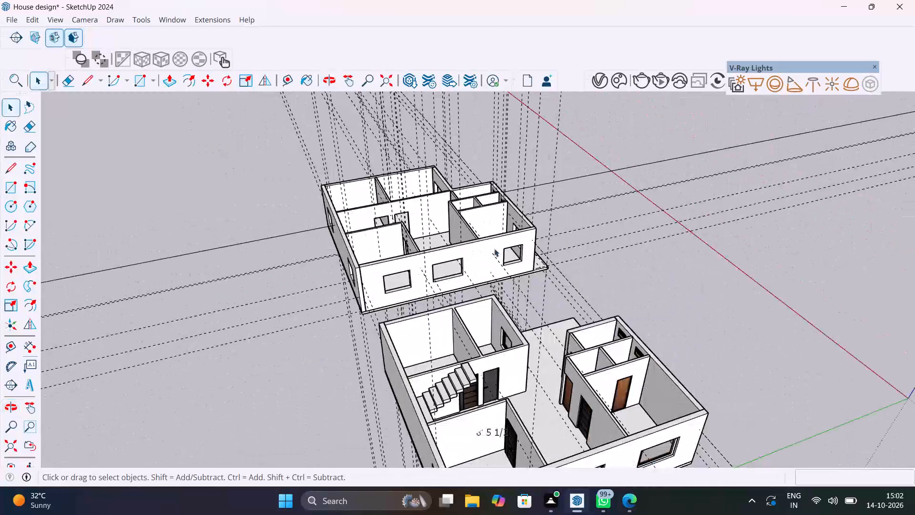
middle_click_drag(398, 206, 144, 195)
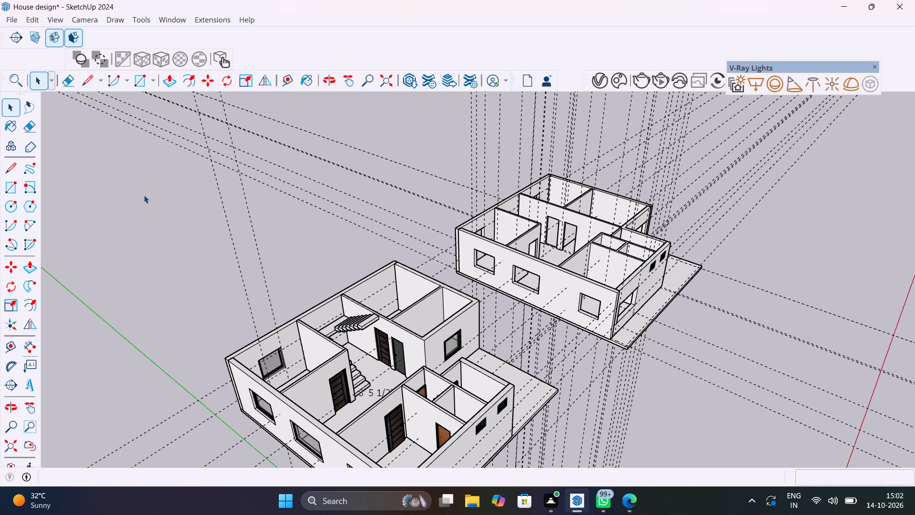
middle_click_drag(379, 329, 520, 307)
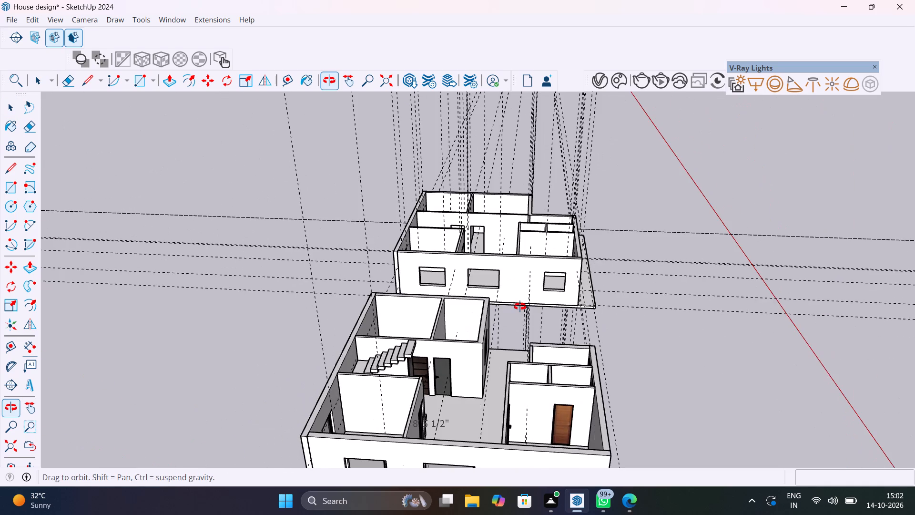
middle_click_drag(520, 307, 453, 299)
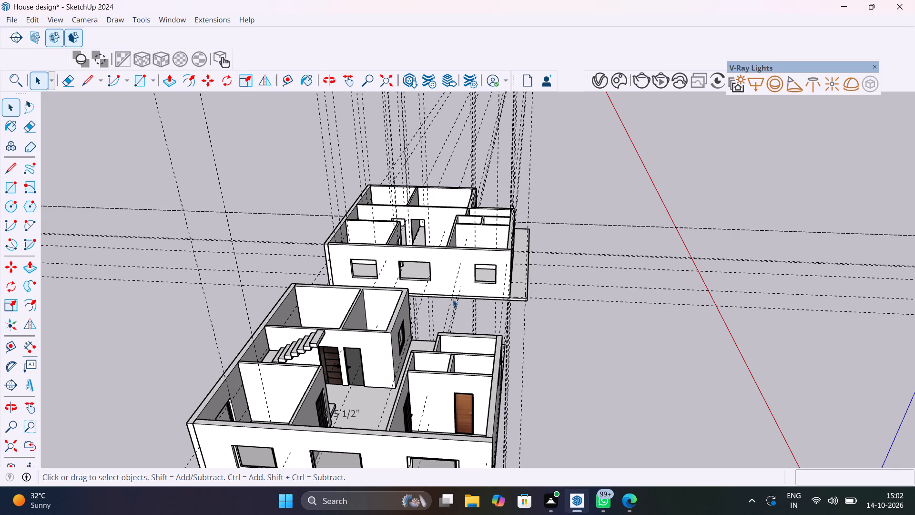
scroll(412, 236, "up", 10)
middle_click_drag(445, 232, 617, 348)
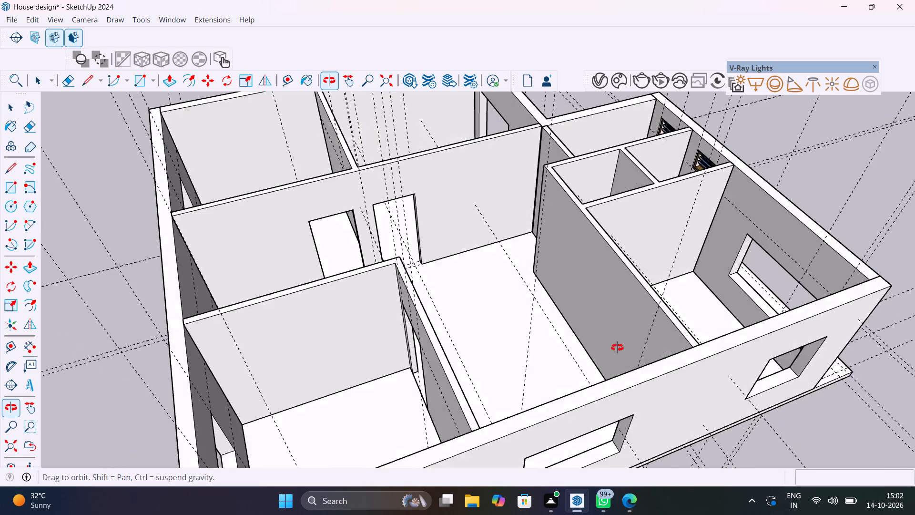
middle_click_drag(617, 348, 498, 328)
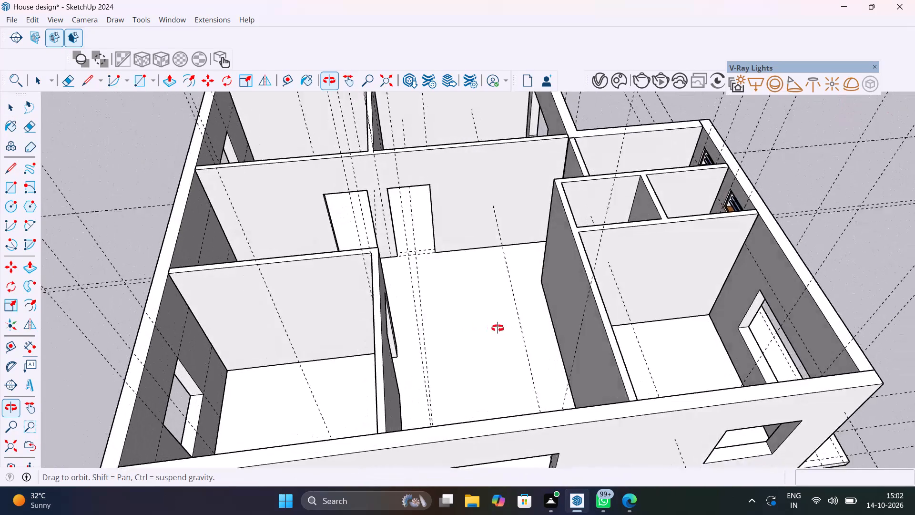
middle_click_drag(498, 328, 768, 334)
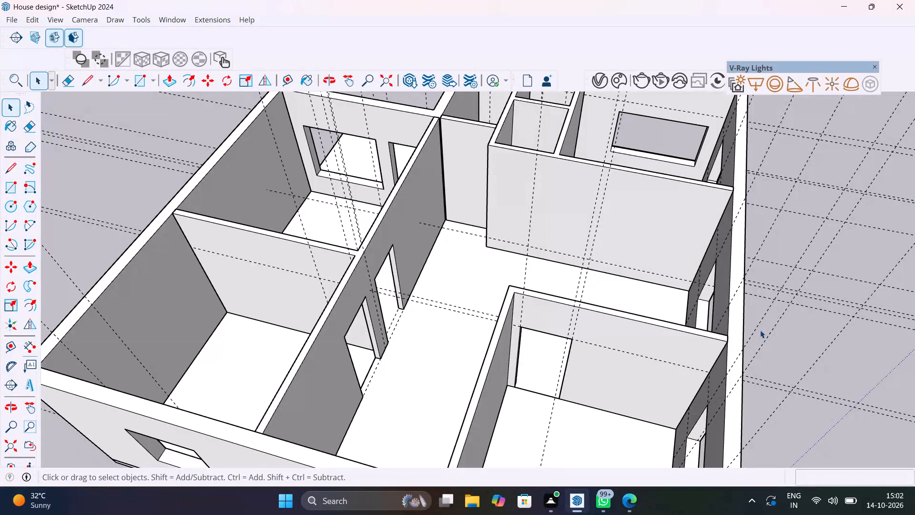
scroll(627, 268, "down", 6)
middle_click_drag(600, 206, 451, 204)
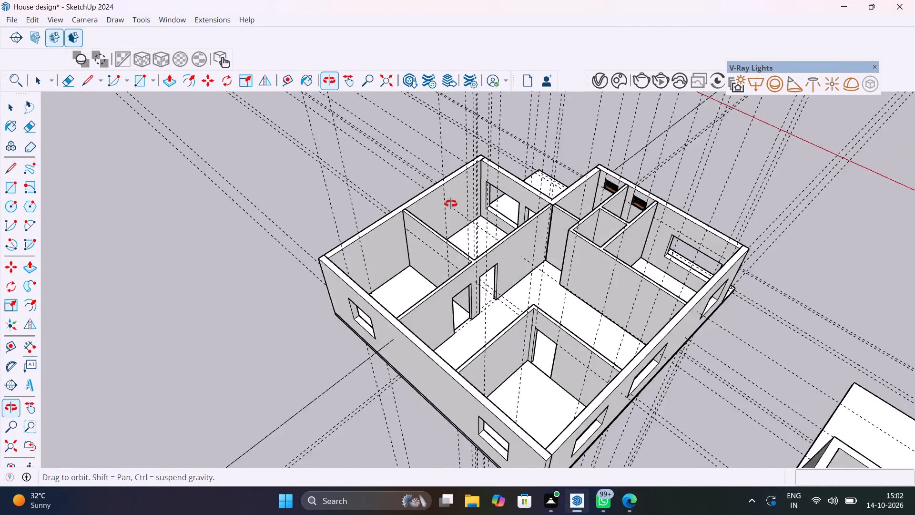
middle_click_drag(451, 204, 374, 204)
middle_click_drag(617, 235, 384, 206)
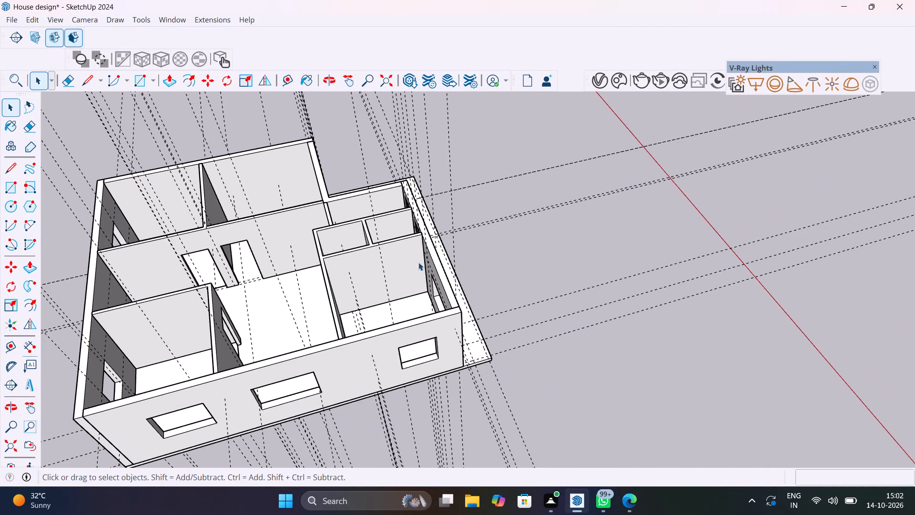
In the small room with the louvred window, place vertical guides on the shared bedroom wall, 6" from the inner corner and 2'6" beyond that.
scroll(416, 265, "up", 10)
middle_click_drag(369, 272, 844, 421)
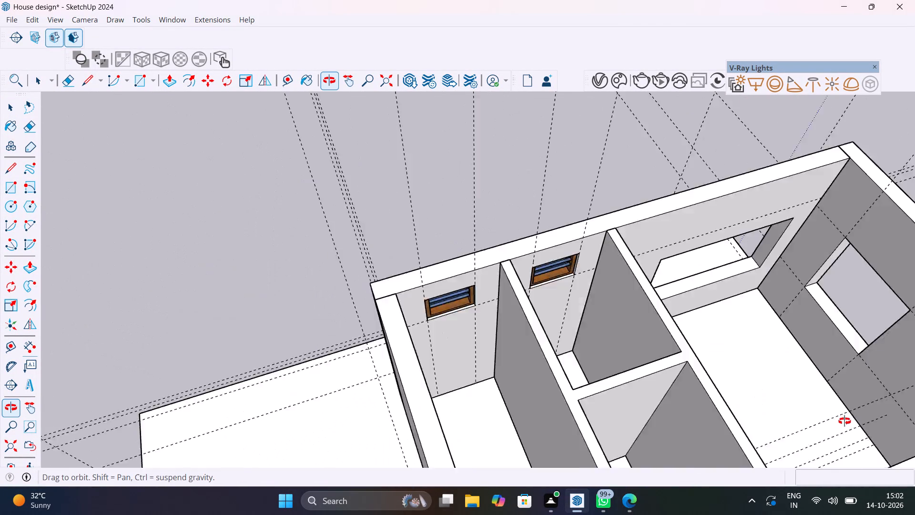
middle_click_drag(844, 421, 845, 422)
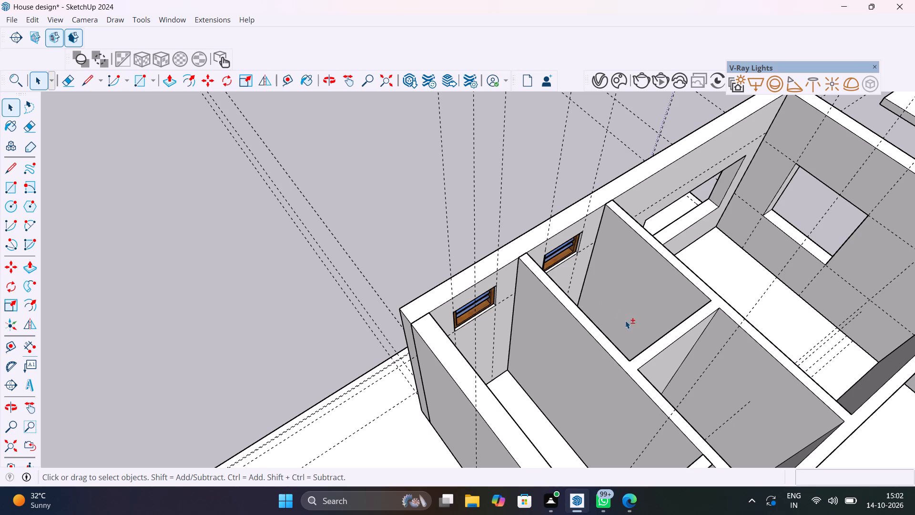
middle_click_drag(603, 301, 624, 337, "shift")
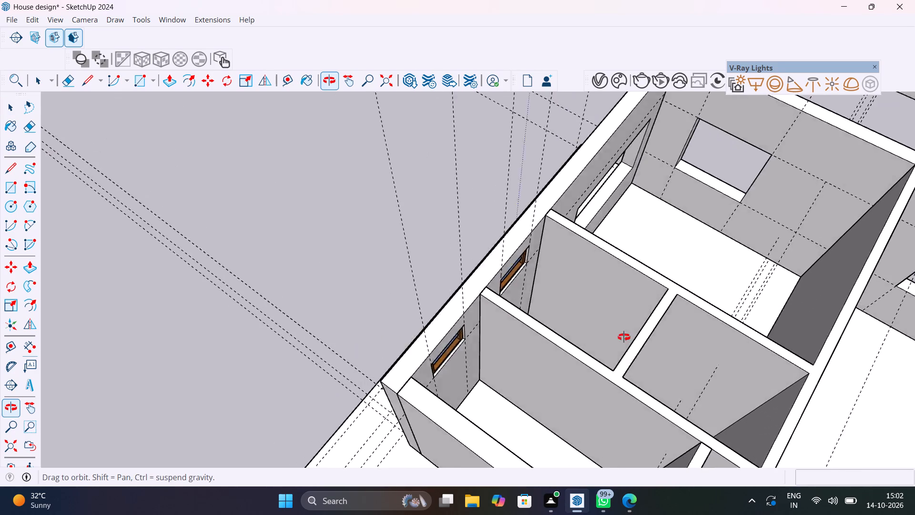
middle_click_drag(624, 337, 498, 310, "shift")
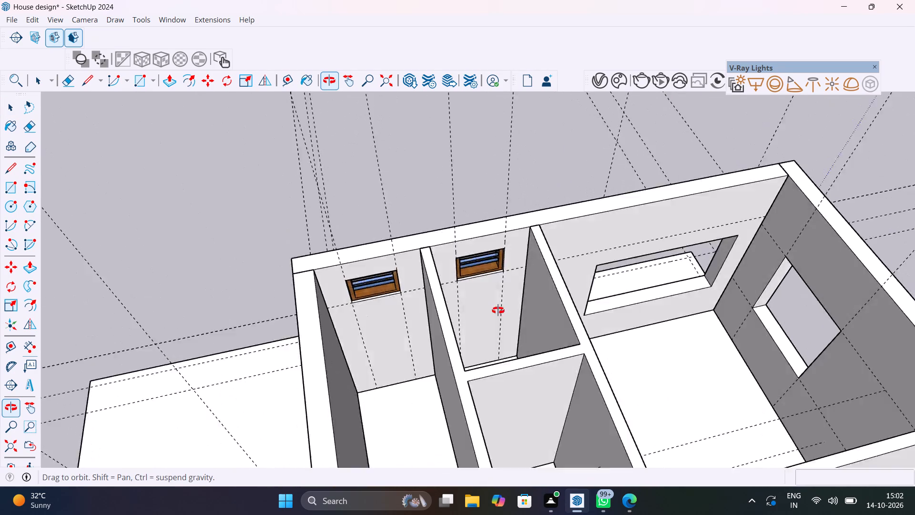
middle_click_drag(498, 310, 586, 323, "shift")
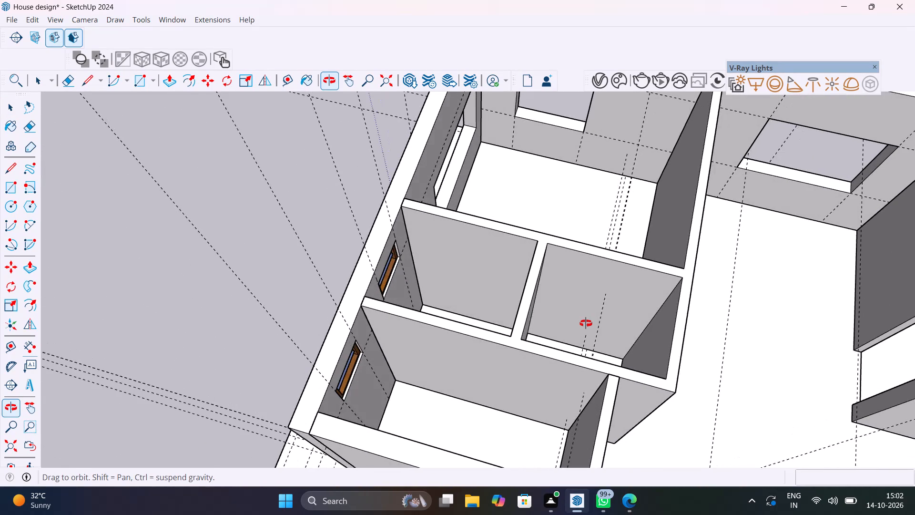
middle_click_drag(586, 323, 610, 329, "shift")
scroll(543, 286, "up", 8)
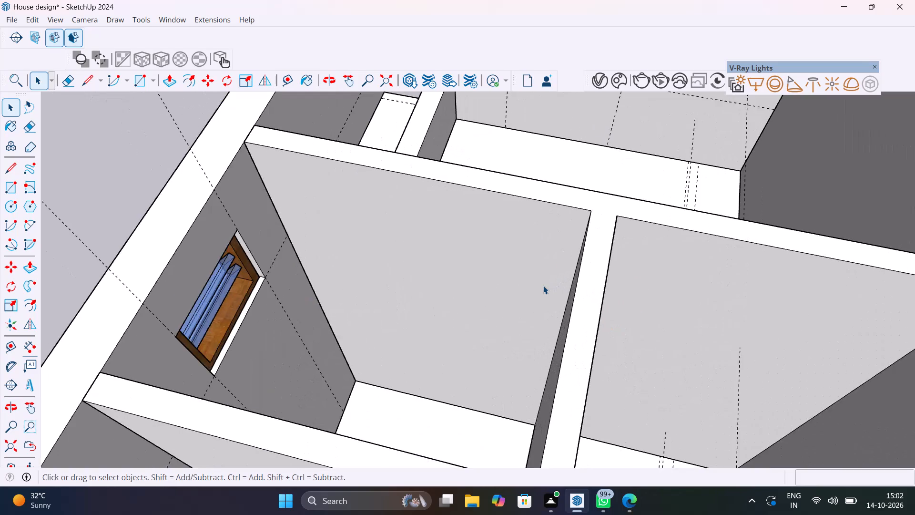
scroll(543, 286, "up", 1)
middle_click_drag(544, 289, 600, 289)
scroll(600, 289, "up", 1)
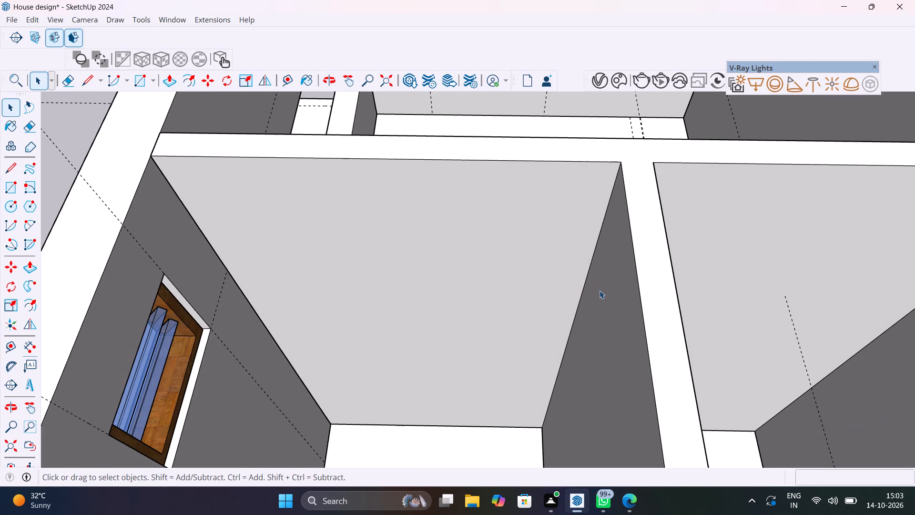
key("t")
left_click(584, 293)
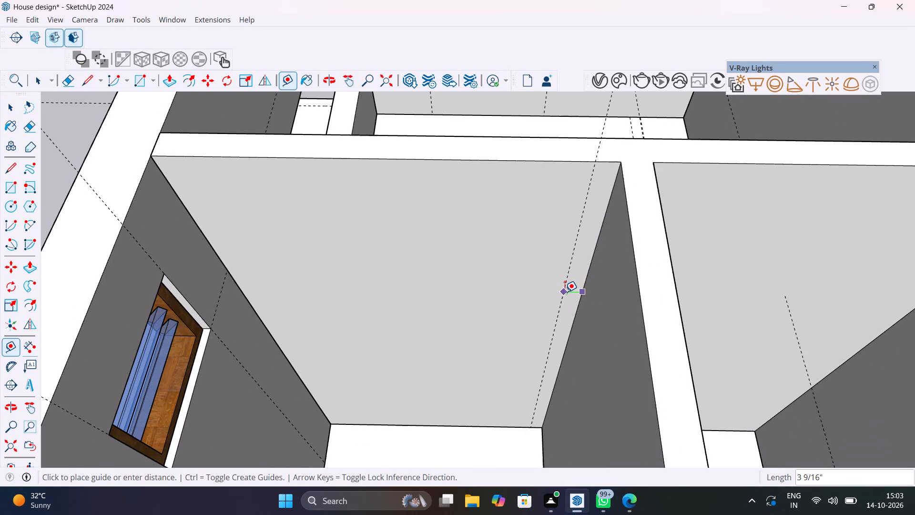
type("6\"")
key("Return")
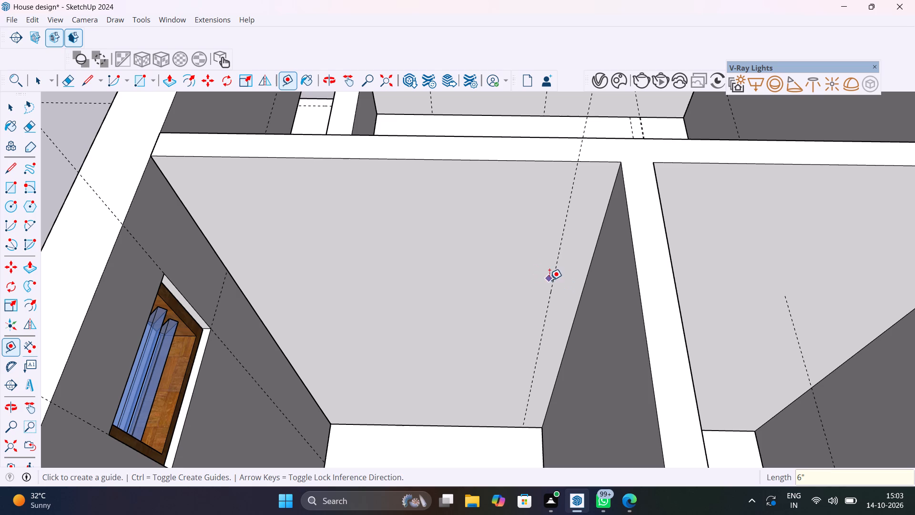
left_click(552, 280)
key("3")
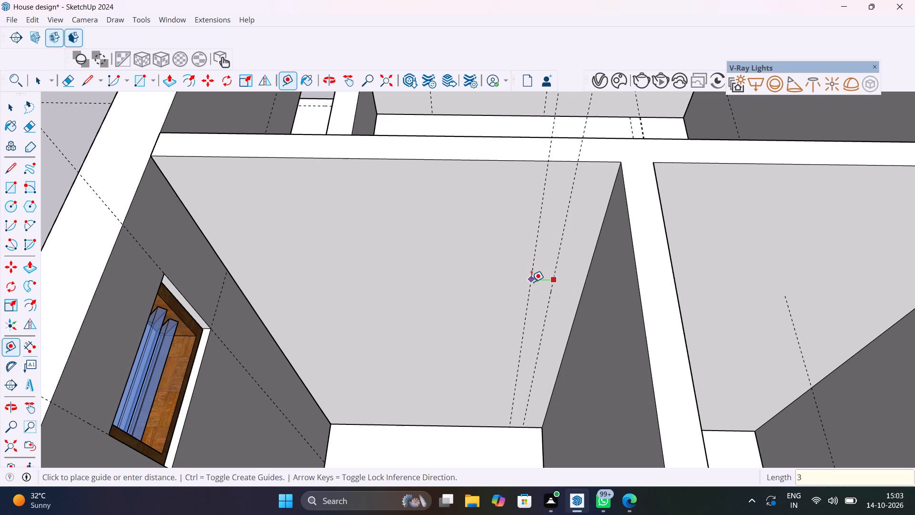
key("BackSpace")
type("2'6\"")
key("Return")
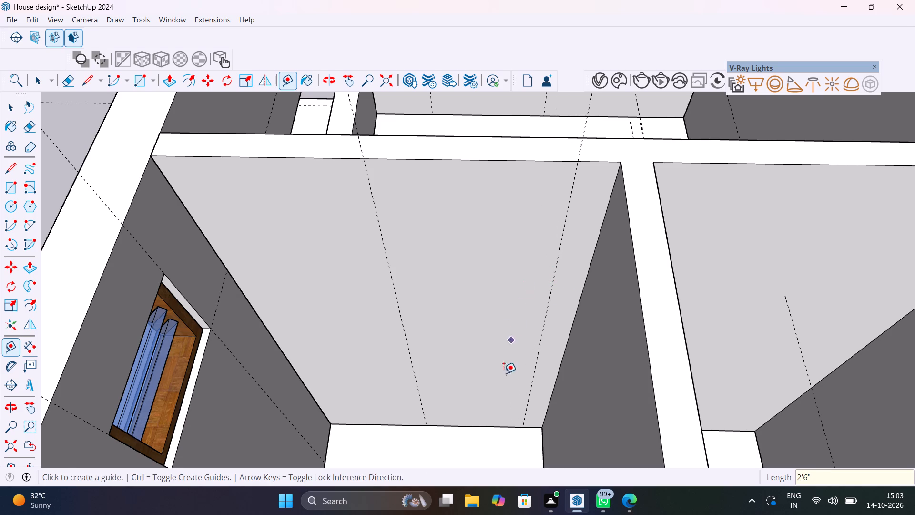
Place a horizontal door-height guide on the same small-room wall, 7' above its floor edge.
left_click(480, 427)
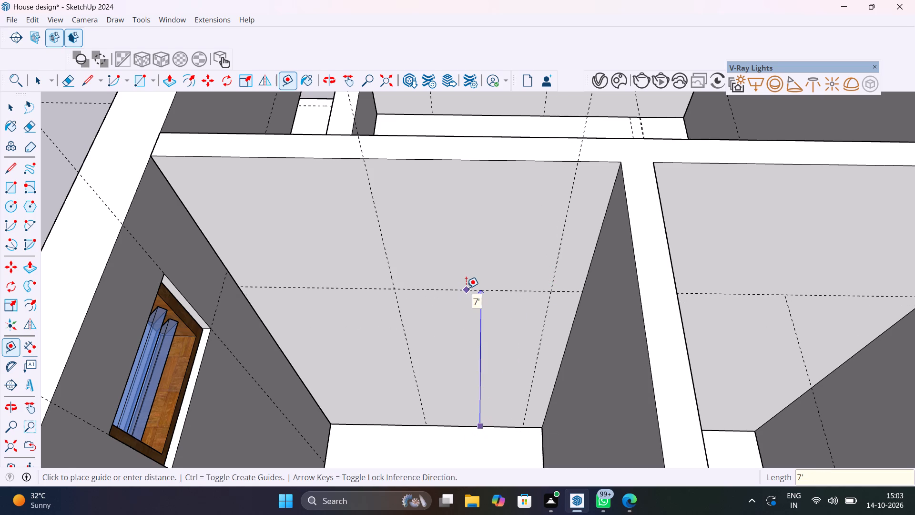
type("7'")
key("Return")
key("space")
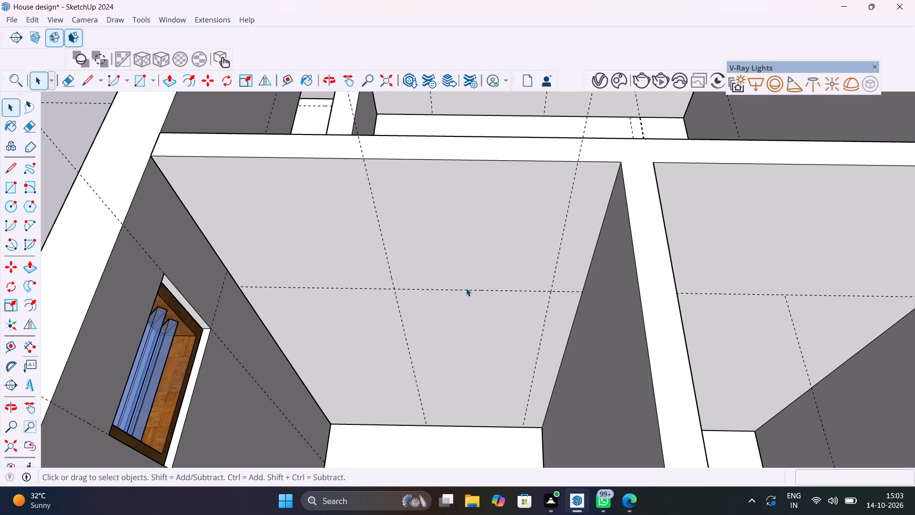
Inside the partition wall group, draw a 2'6" by 7' door rectangle between the guides and push it 4 1/2" through the wall.
double_click(459, 310)
key("r")
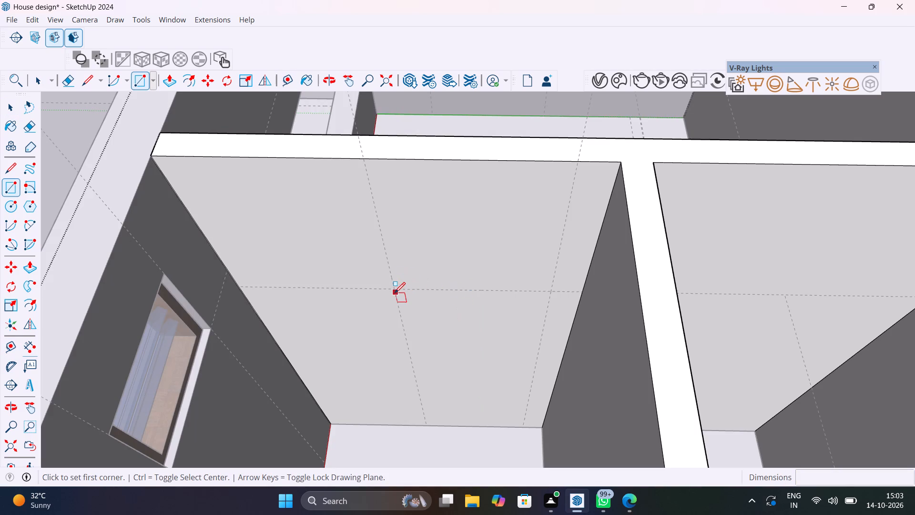
left_click(394, 291)
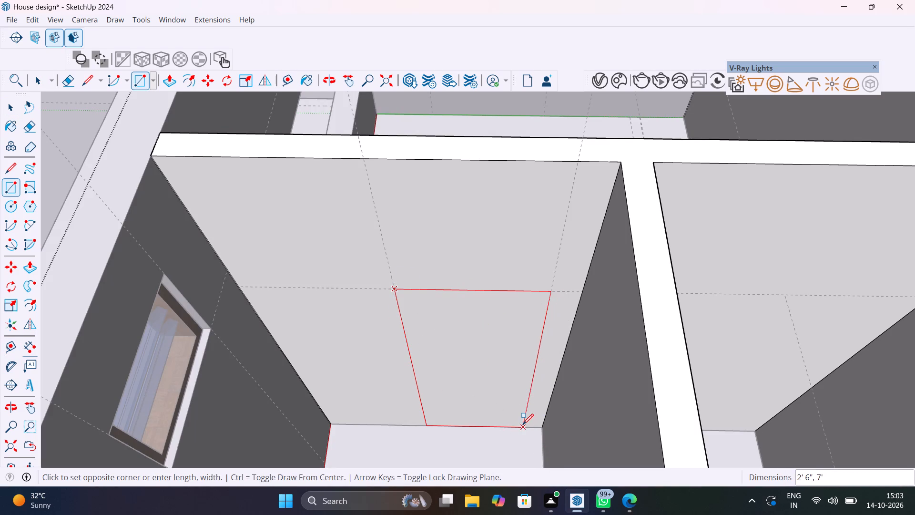
left_click(522, 424)
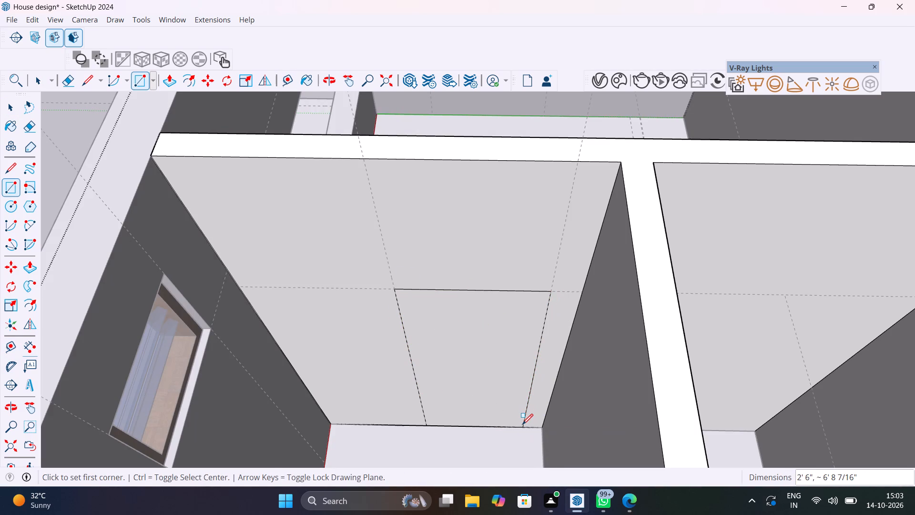
key("space")
left_click(499, 371)
key("p")
left_click(499, 371)
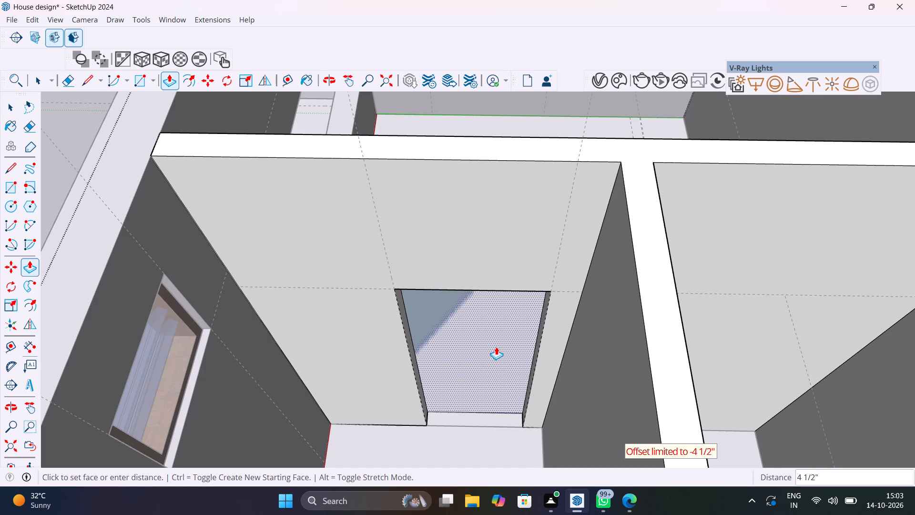
left_click(462, 329)
scroll(477, 351, "down", 5)
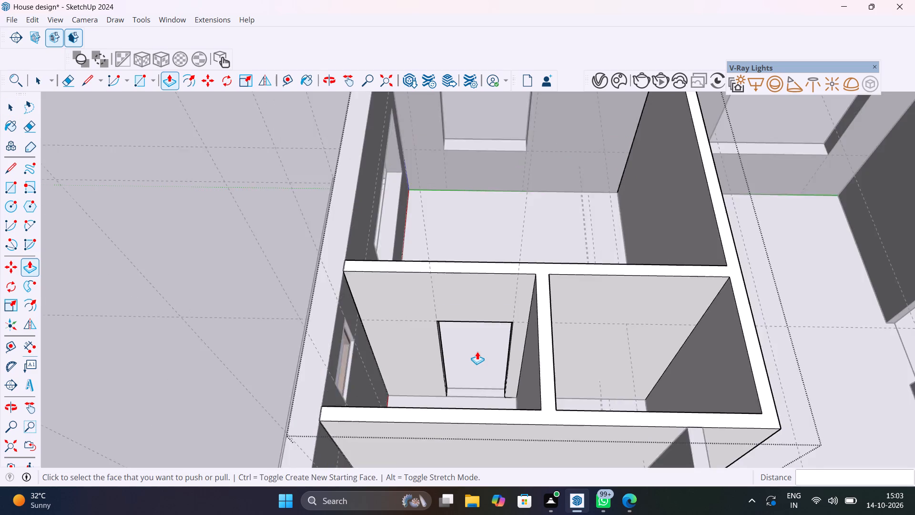
scroll(477, 351, "down", 2)
key("space")
left_click(241, 379)
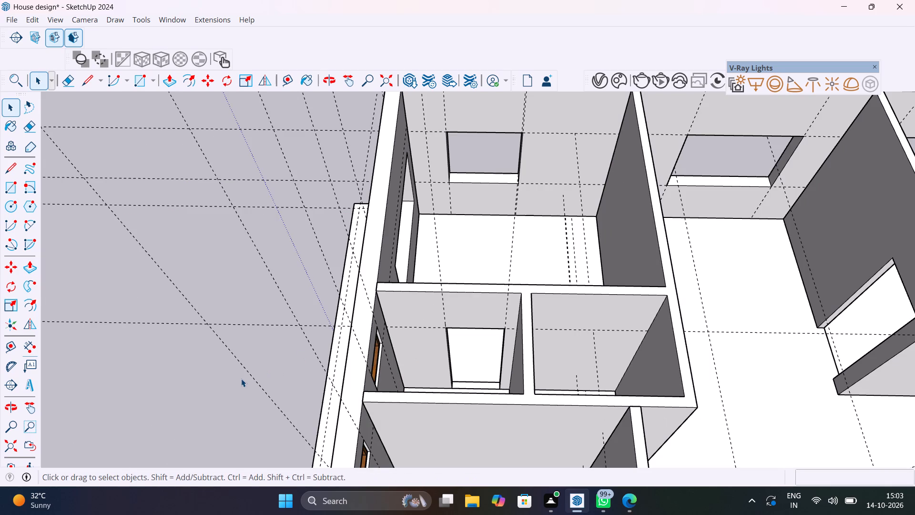
On the adjoining bedroom's long partition facing the hall, place vertical guides 6" from the small-room corner and 3' beyond that.
middle_click_drag(594, 360, 387, 343)
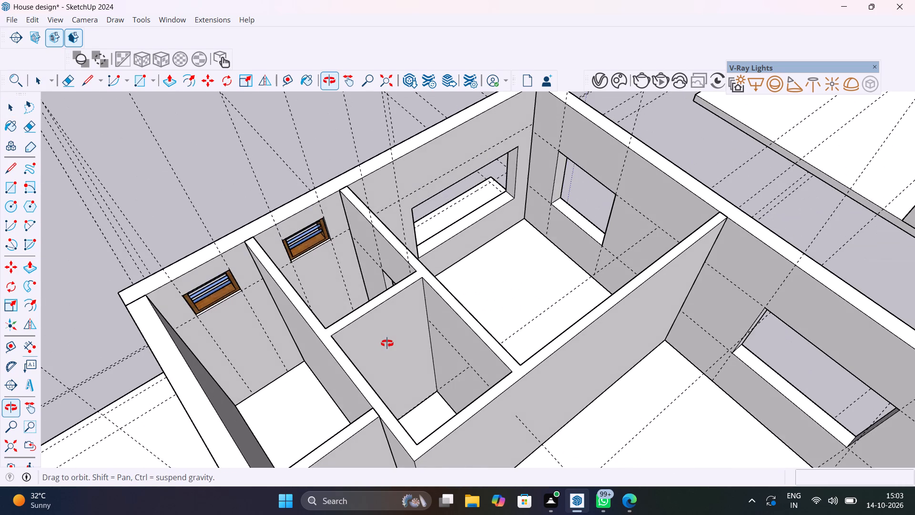
middle_click_drag(387, 343, 344, 231)
middle_click_drag(569, 376, 451, 394)
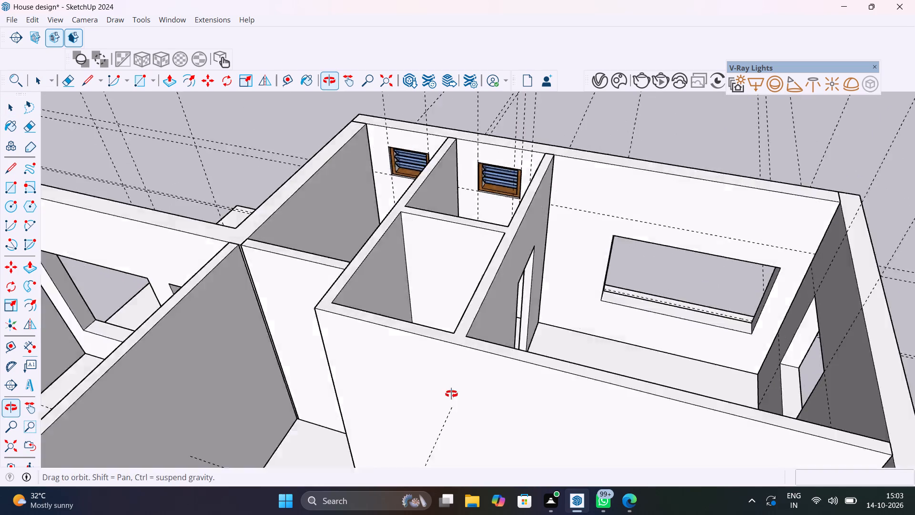
middle_click_drag(451, 394, 167, 417)
middle_click_drag(346, 291, 356, 420, "shift")
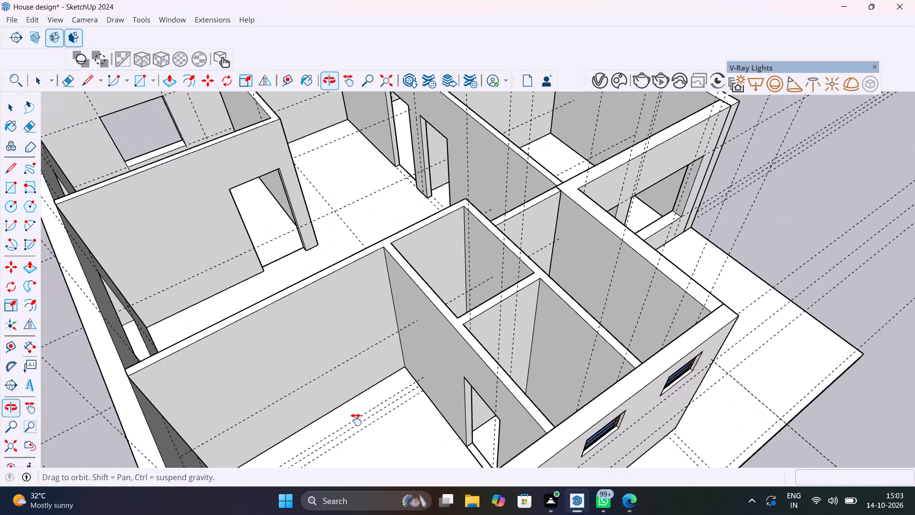
middle_click_drag(356, 420, 363, 466, "shift")
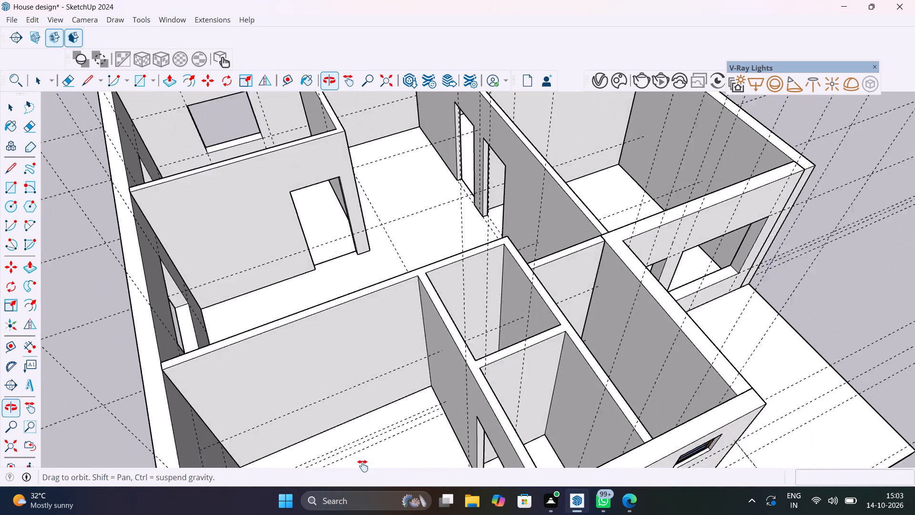
middle_click_drag(363, 466, 348, 452, "shift")
scroll(417, 326, "up", 9)
key("t")
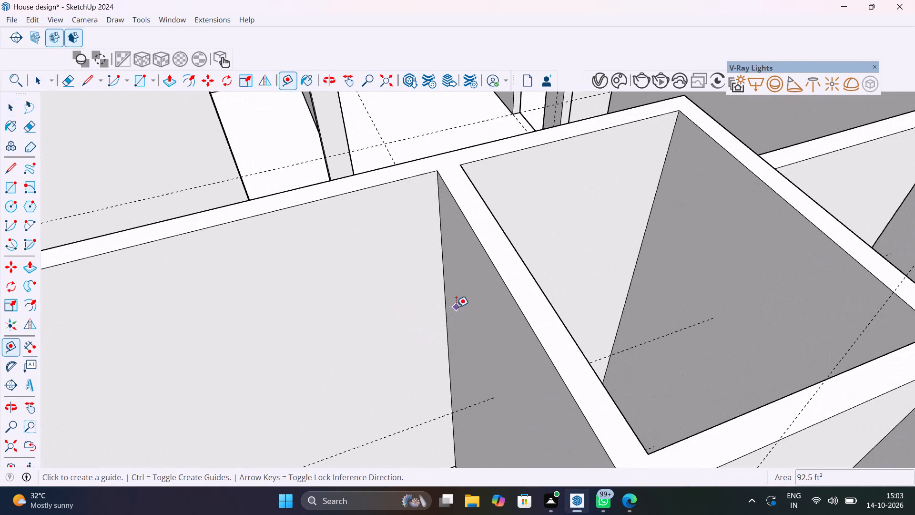
left_click(445, 312)
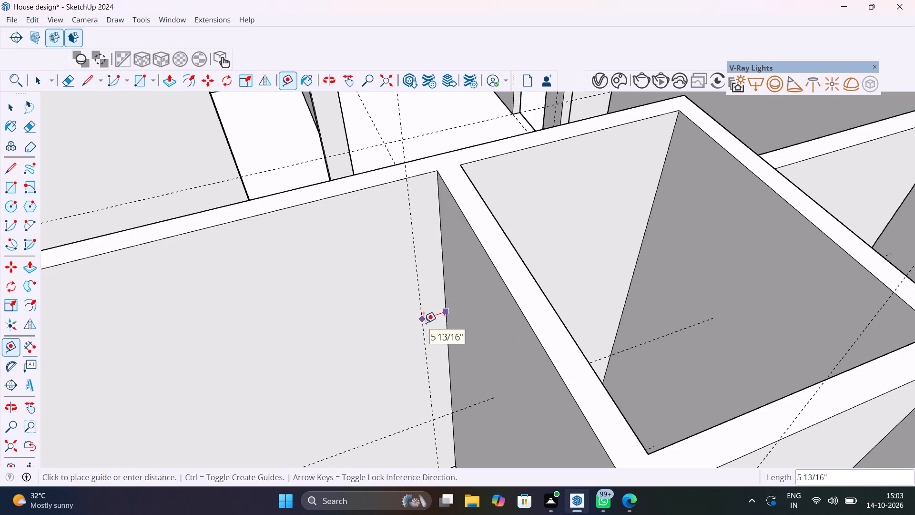
type("6\"")
key("Return")
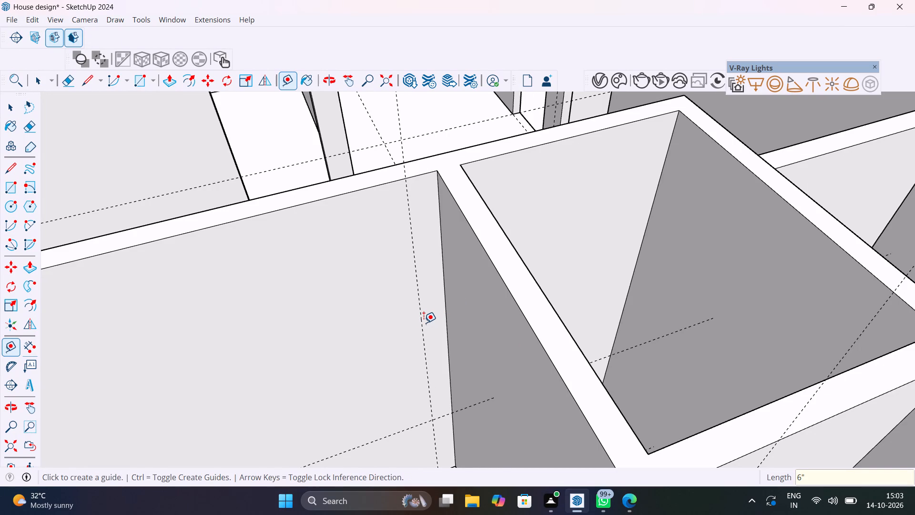
scroll(422, 323, "down", 7)
middle_click_drag(427, 333, 391, 295)
left_click(392, 278)
type("3'")
key("Return")
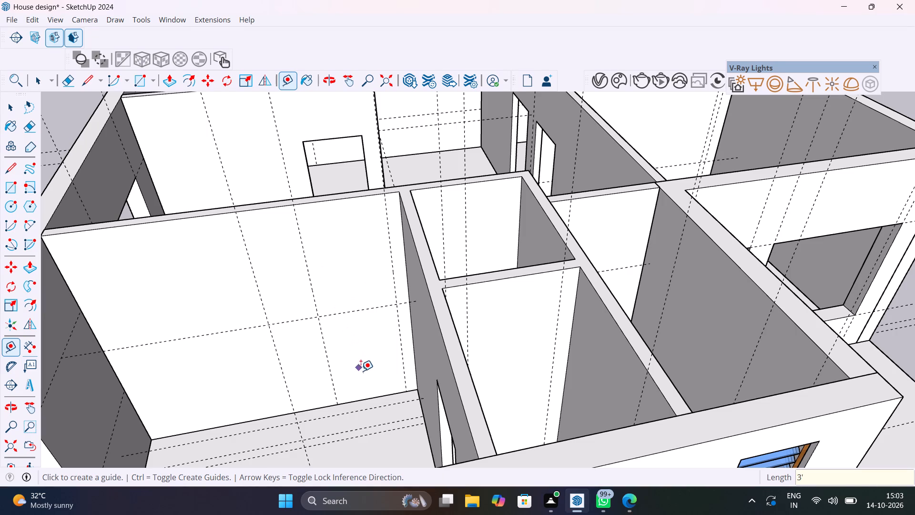
Place a horizontal door-height guide on the bedroom's long partition, 7' above its floor edge.
left_click(370, 397)
type("7'")
key("Return")
key("space")
Inside the partition group, draw a 3' by 7' door rectangle between the bedroom wall guides and push it 4 1/2" through.
double_click(368, 300)
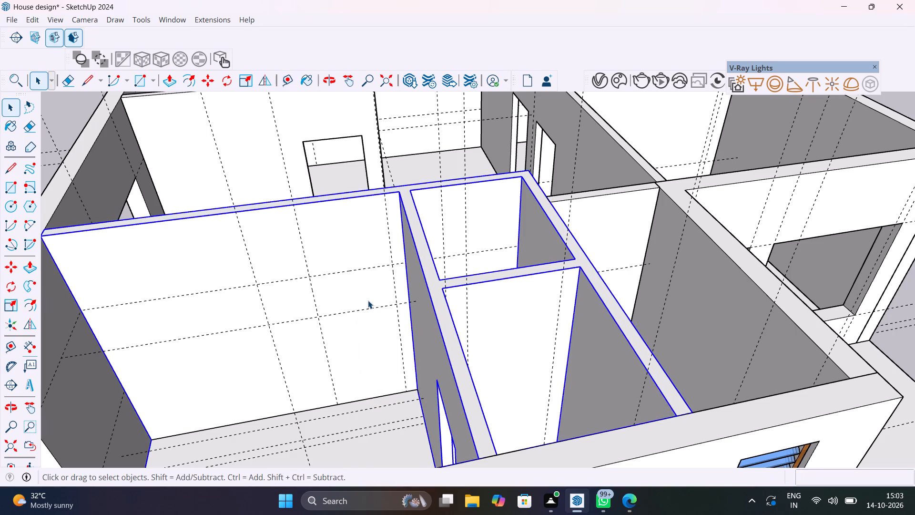
key("r")
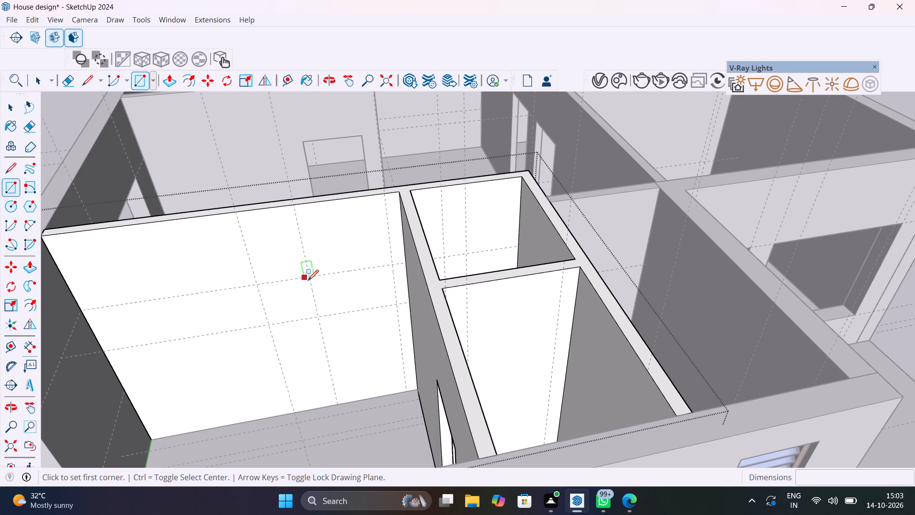
left_click(309, 280)
key("Escape")
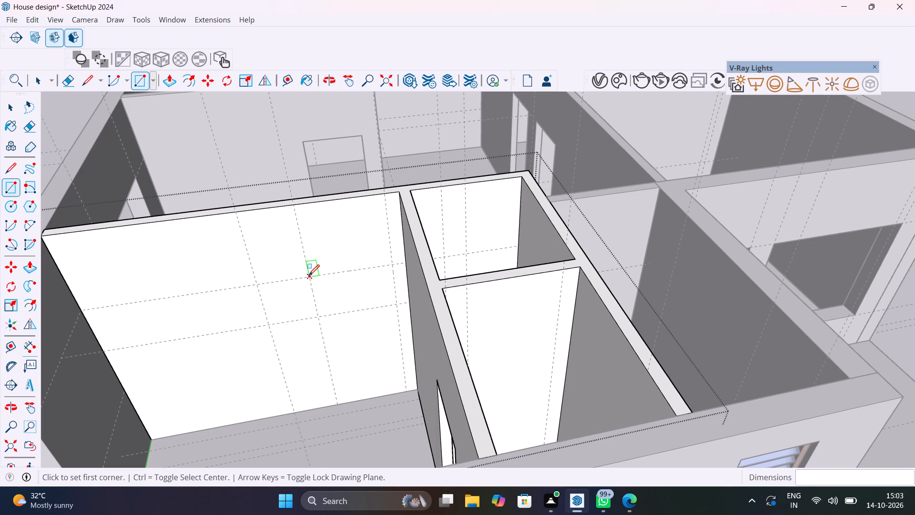
left_click(309, 276)
left_click(405, 391)
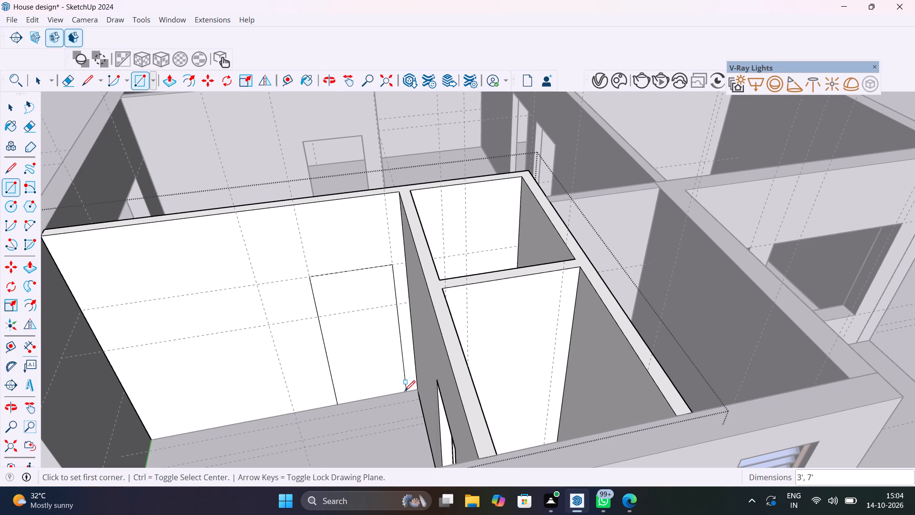
key("p")
left_click(376, 351)
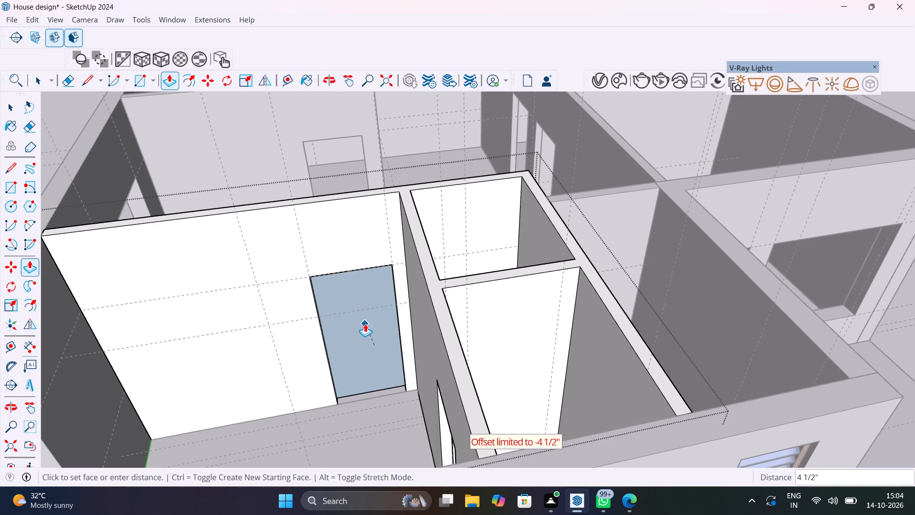
left_click(365, 324)
key("space")
scroll(366, 388, "down", 8)
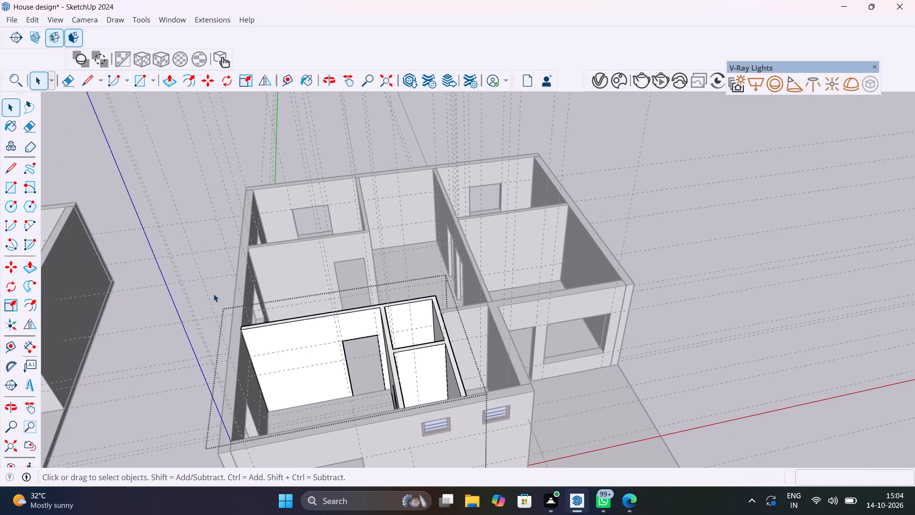
left_click(216, 290)
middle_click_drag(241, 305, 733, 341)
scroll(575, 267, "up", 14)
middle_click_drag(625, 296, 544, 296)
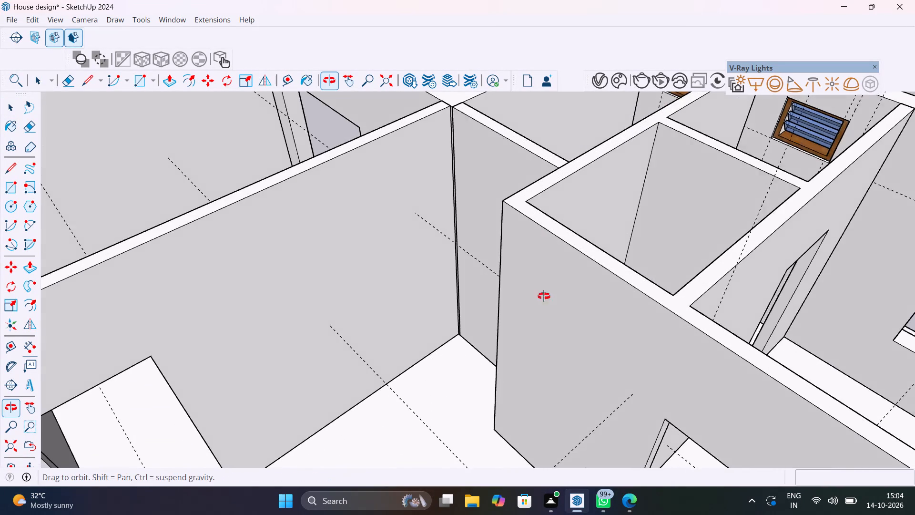
On the small room's partition facing the hall, place vertical guides 6" from the corner and 2' beyond that.
middle_click_drag(544, 296, 283, 309)
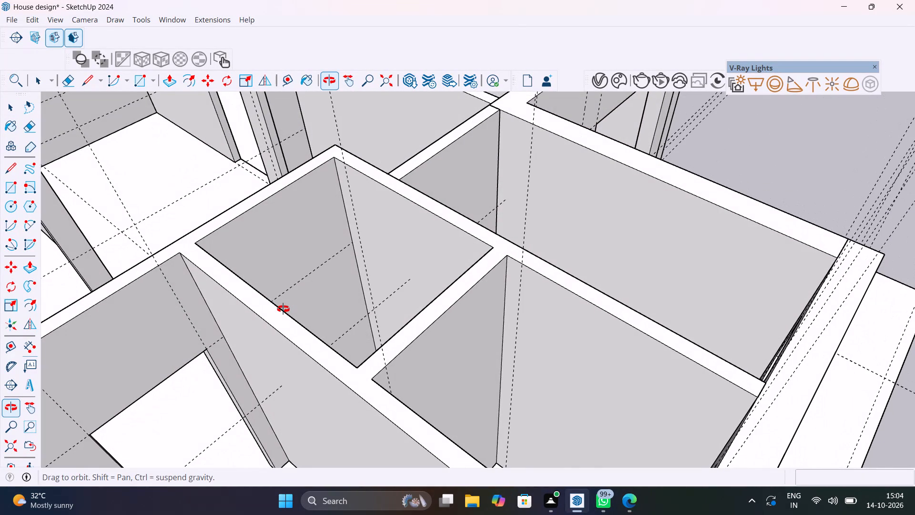
middle_click_drag(283, 309, 297, 377)
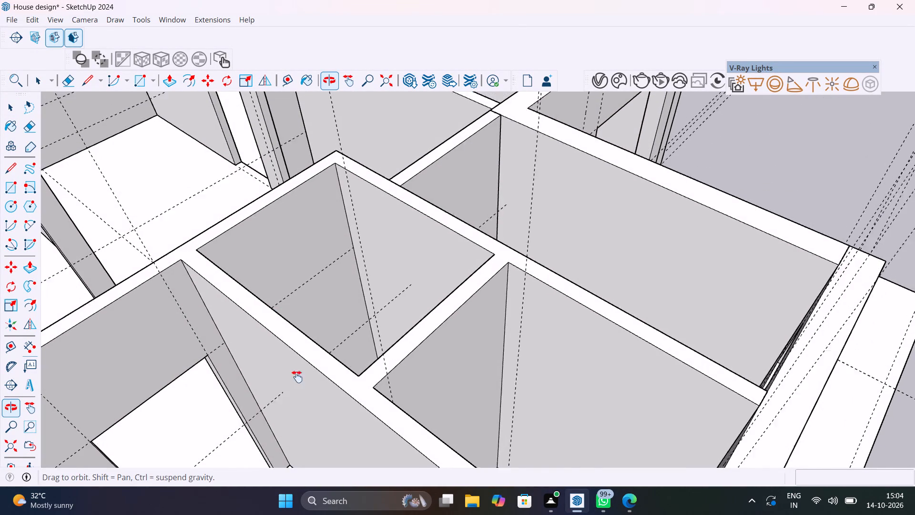
middle_click_drag(297, 377, 262, 406)
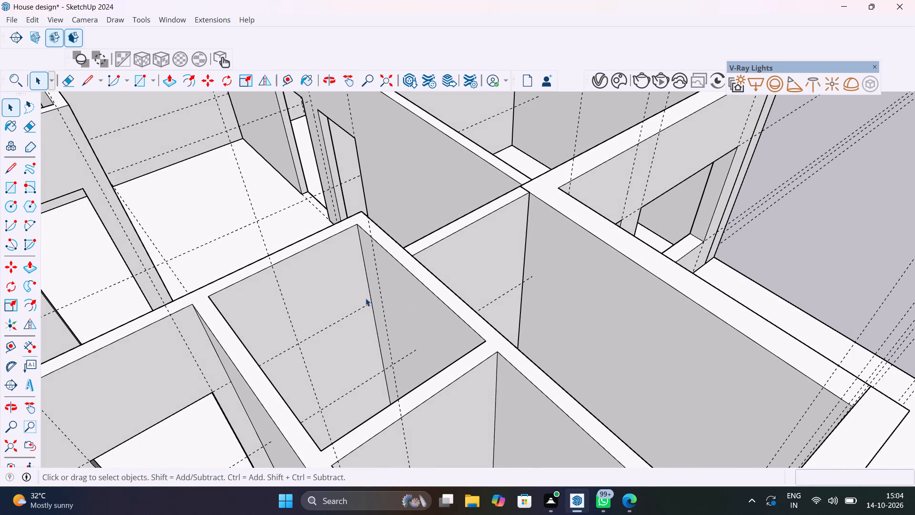
scroll(366, 298, "up", 7)
key("t")
left_click(375, 295)
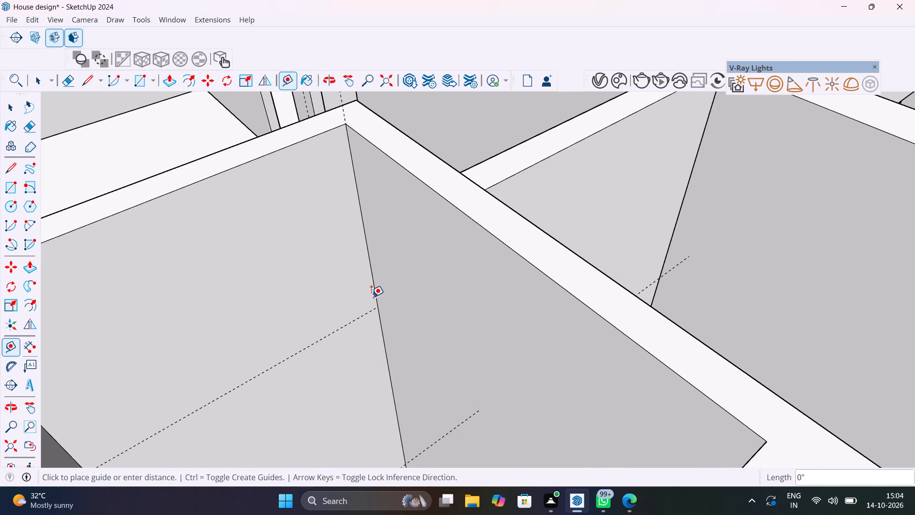
scroll(366, 299, "down", 7)
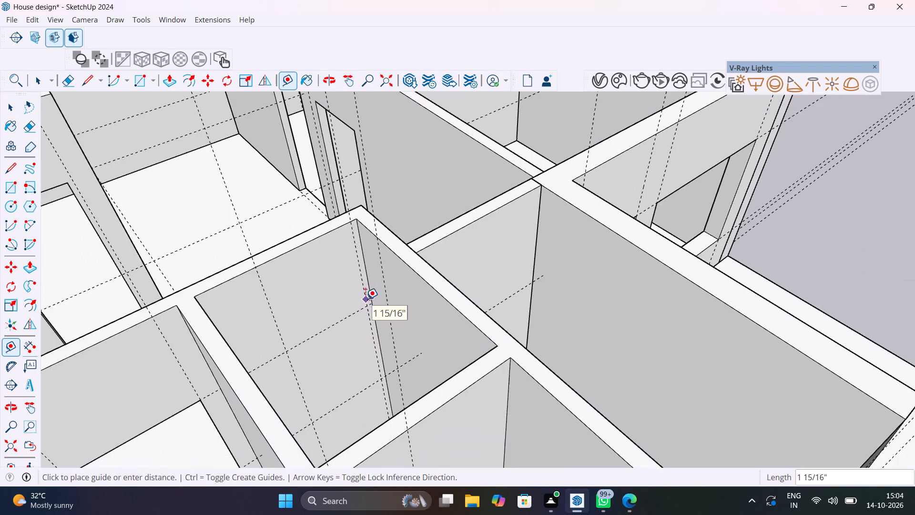
middle_click_drag(366, 299, 315, 307)
type("6\"")
key("Return")
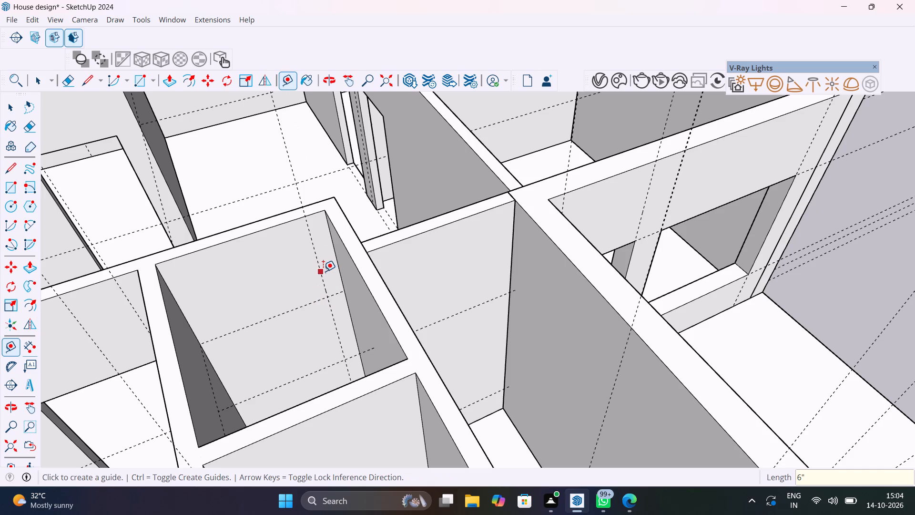
left_click(323, 271)
type("2'6\"")
key("Return")
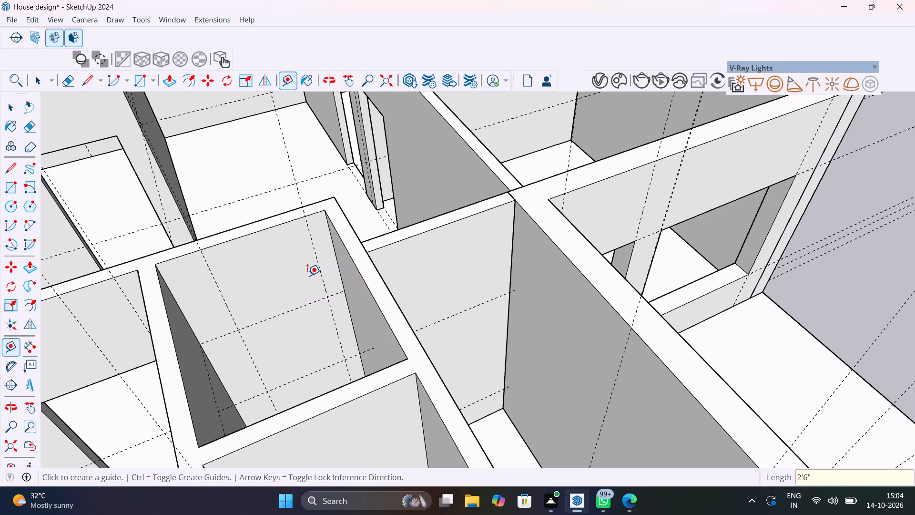
type("2'")
key("Return")
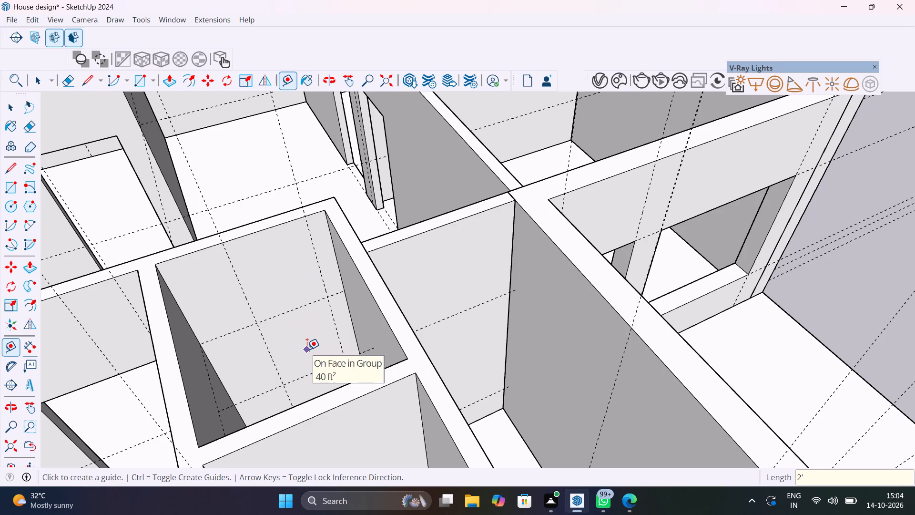
Inside the partition group, draw a 2' by 7' door rectangle between the small room's guides and push it 4 1/2" through.
key("space")
double_click(315, 320)
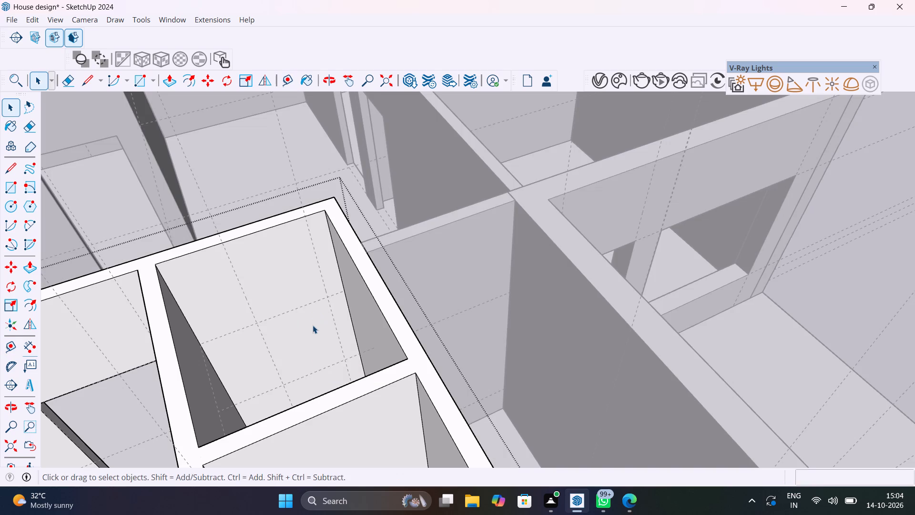
key("r")
left_click(259, 322)
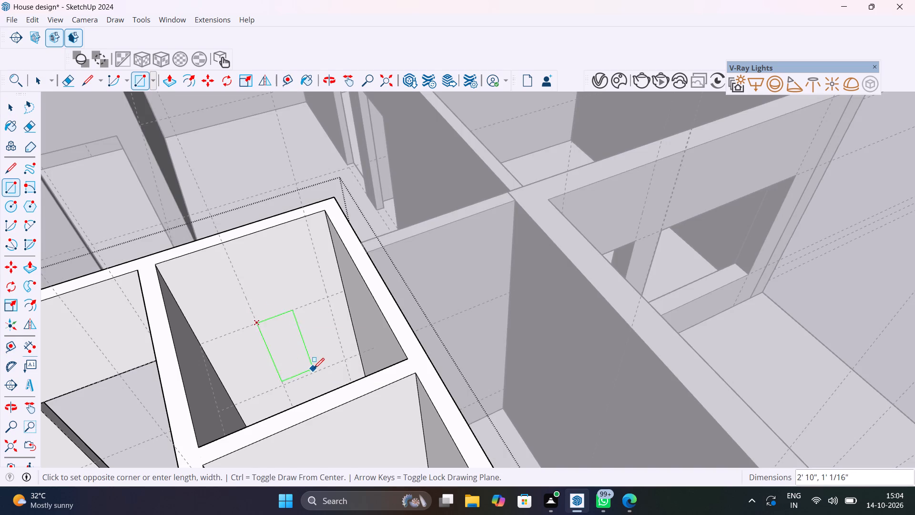
scroll(314, 369, "down", 5)
middle_click_drag(314, 368, 340, 351, "shift")
scroll(287, 311, "up", 11)
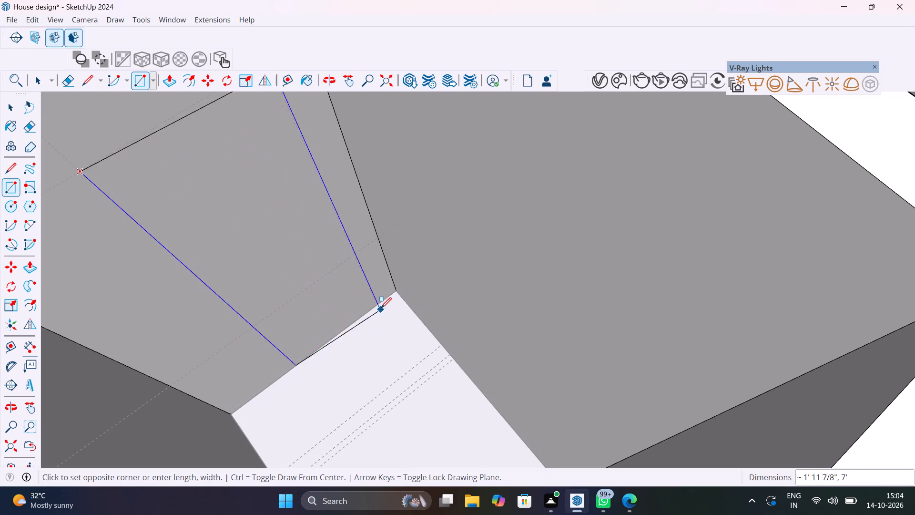
left_click(377, 302)
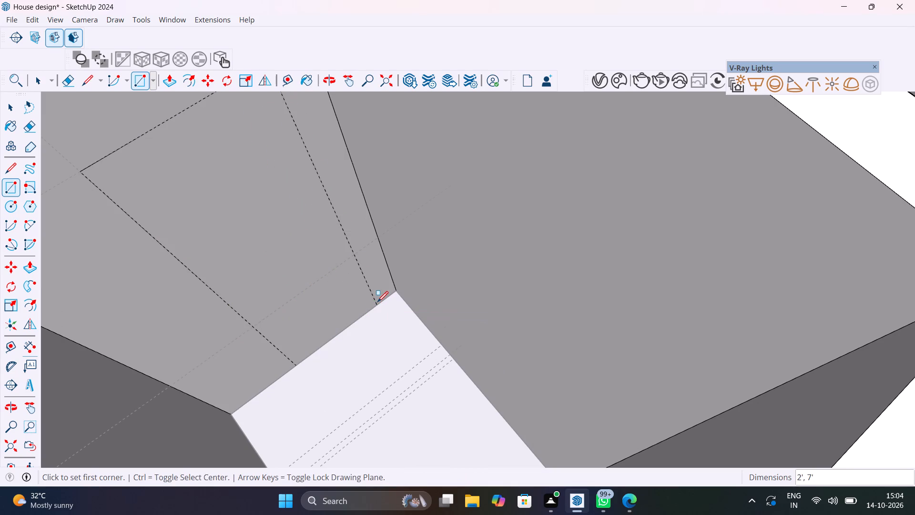
key("space")
type("p")
left_click(317, 281)
left_click(282, 236)
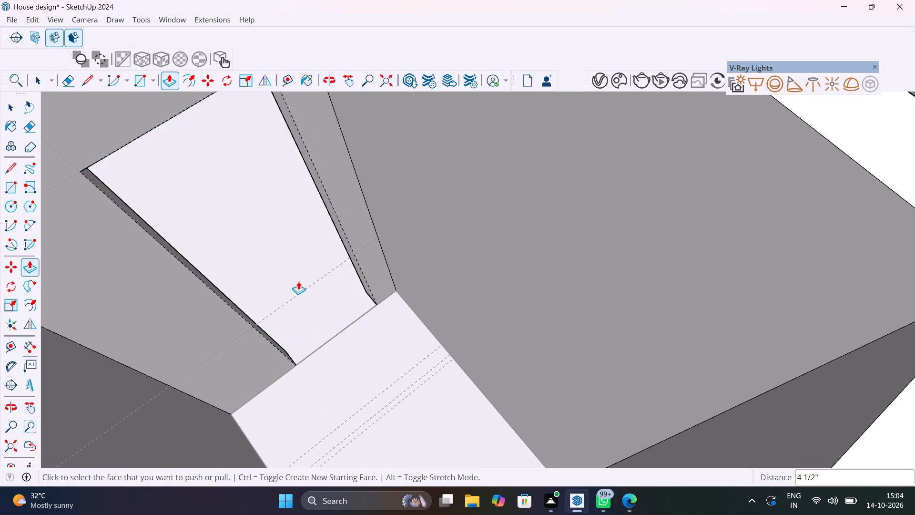
scroll(303, 288, "down", 14)
key("space")
left_click(699, 297)
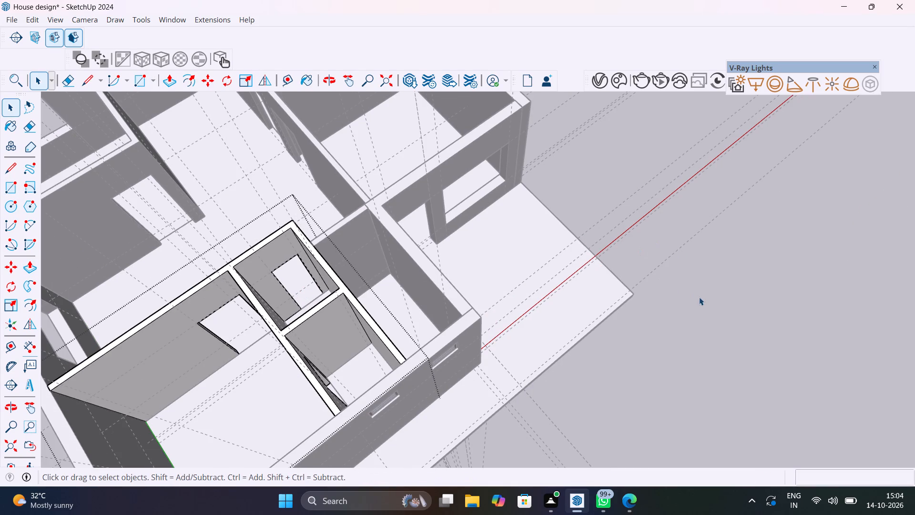
Examine the house from several angles, checking the cut openings and the narrow room's walls.
middle_click_drag(324, 309, 583, 207)
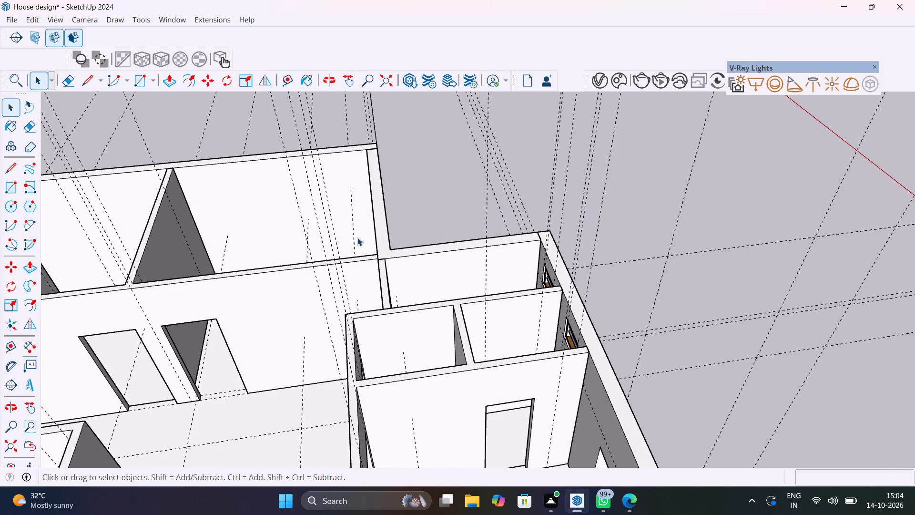
scroll(357, 237, "down", 14)
middle_click_drag(447, 281, 29, 255)
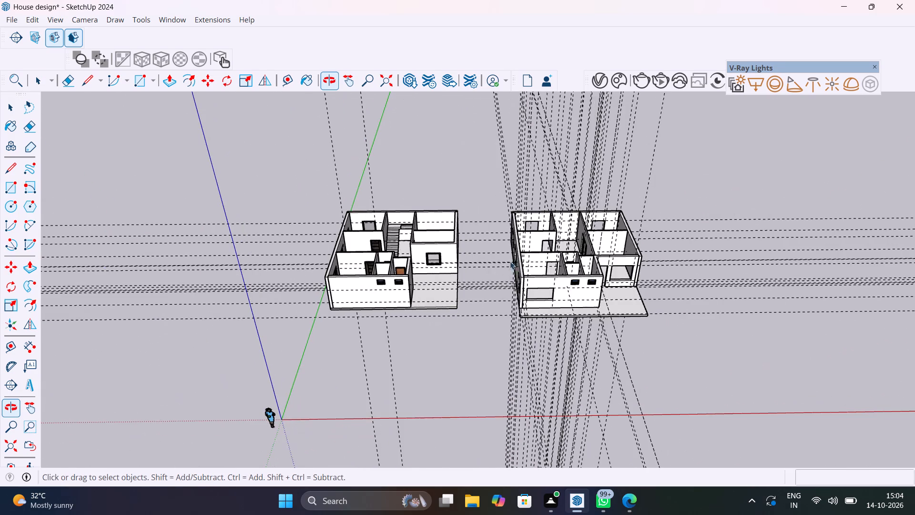
scroll(634, 262, "up", 11)
middle_click_drag(647, 267, 378, 218)
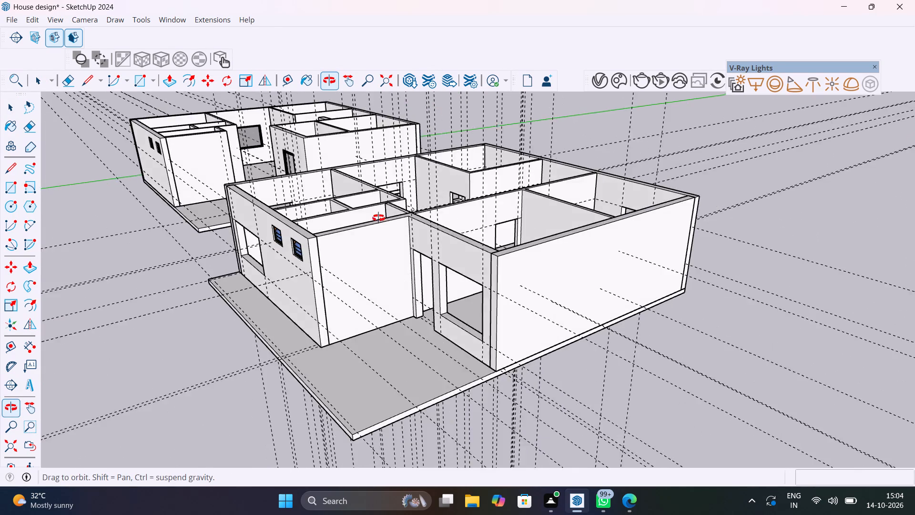
middle_click_drag(378, 218, 488, 266)
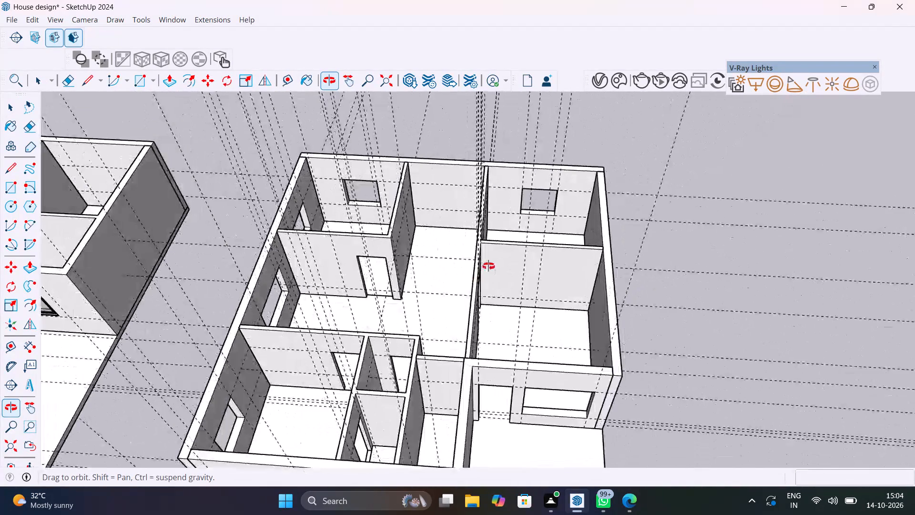
middle_click_drag(488, 266, 304, 245)
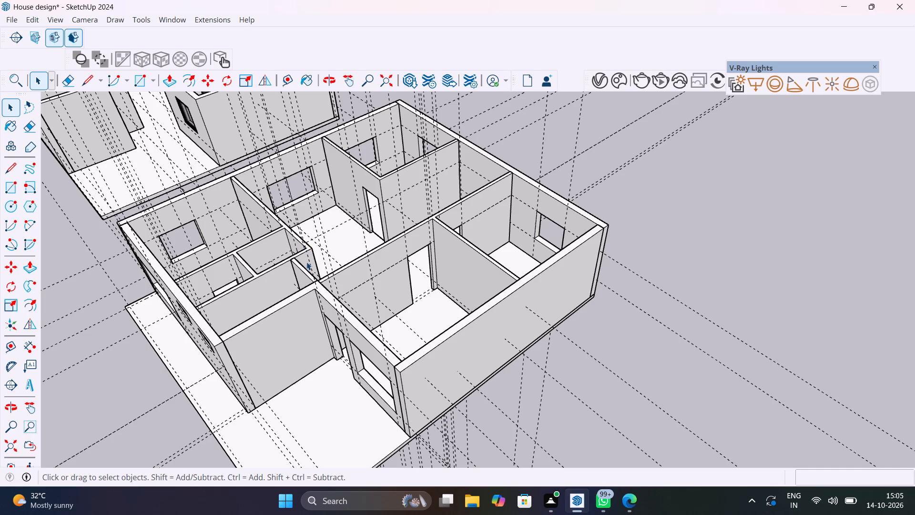
scroll(306, 264, "up", 14)
middle_click_drag(306, 284, 529, 315)
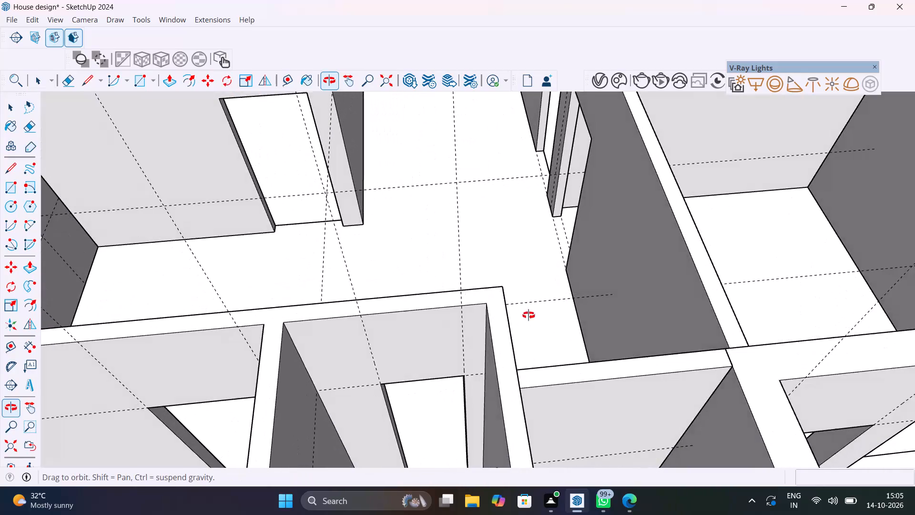
middle_click_drag(529, 315, 436, 295)
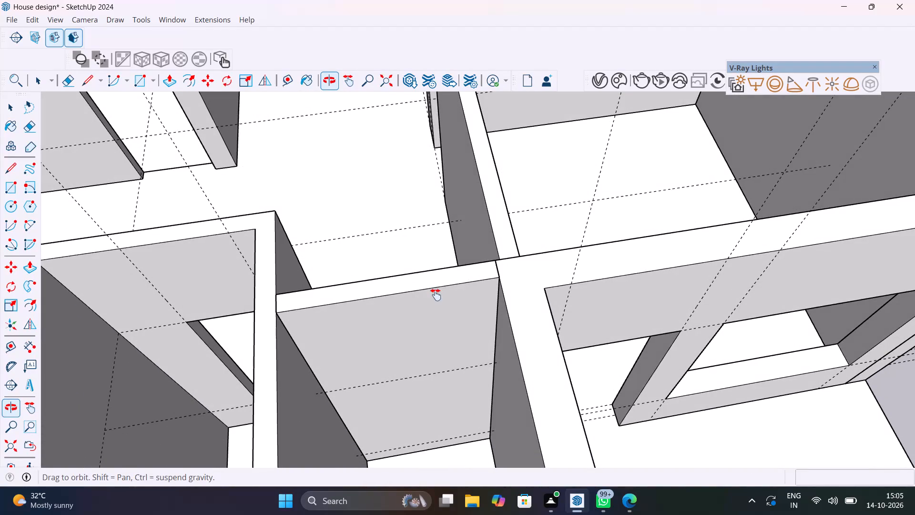
middle_click_drag(436, 295, 444, 329)
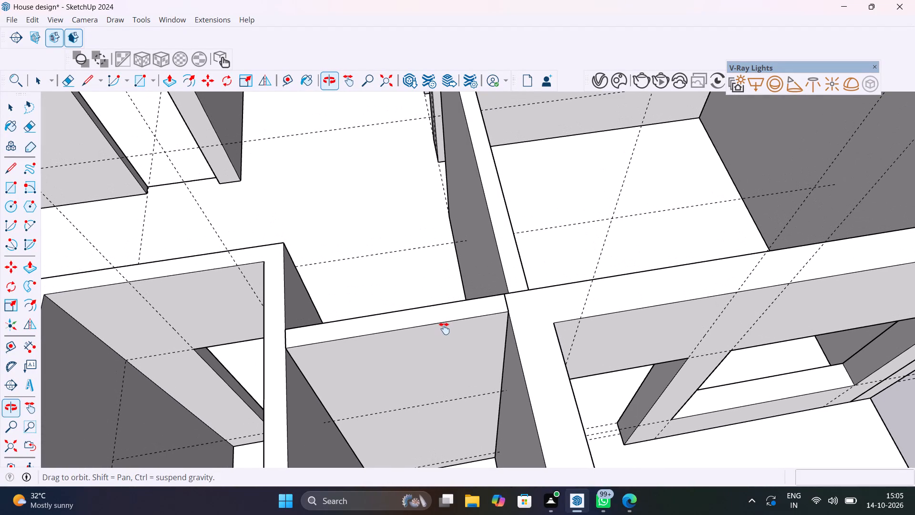
middle_click_drag(444, 329, 496, 212)
scroll(452, 315, "down", 6)
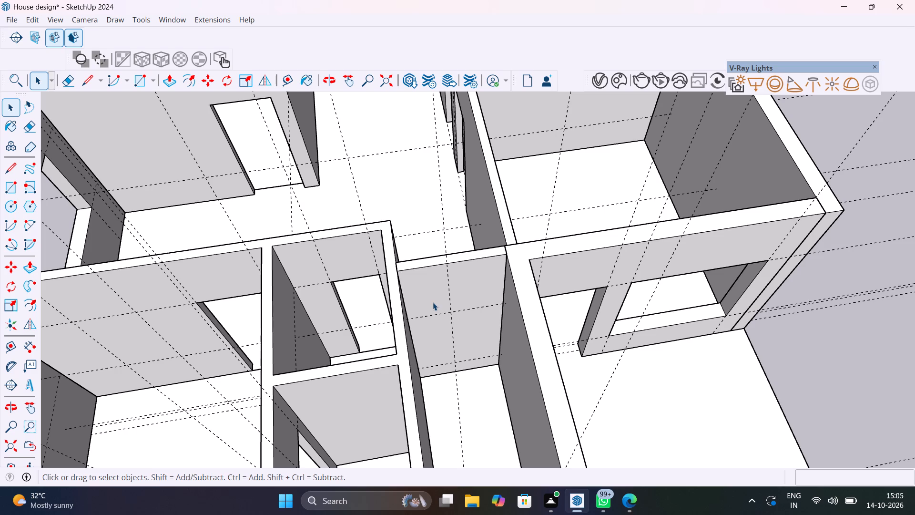
scroll(441, 330, "down", 1)
middle_click_drag(466, 353, 502, 299, "shift")
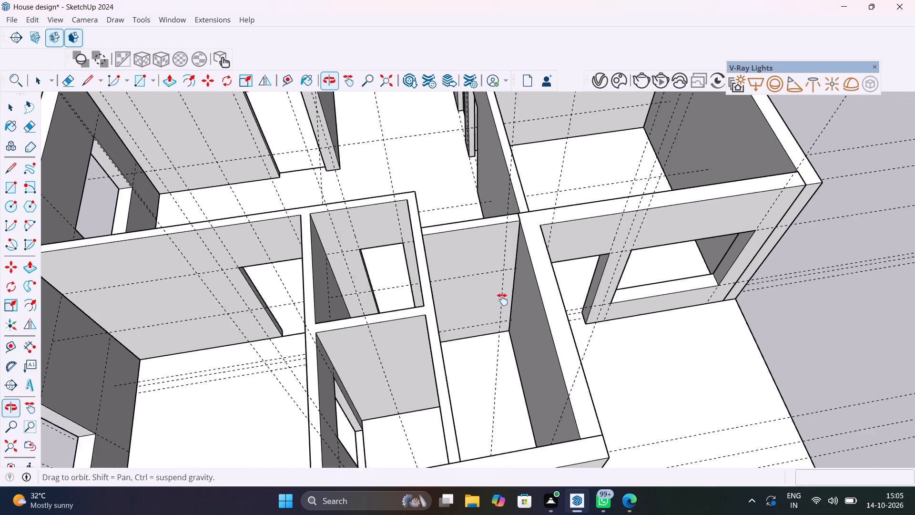
middle_click_drag(502, 299, 460, 294, "shift")
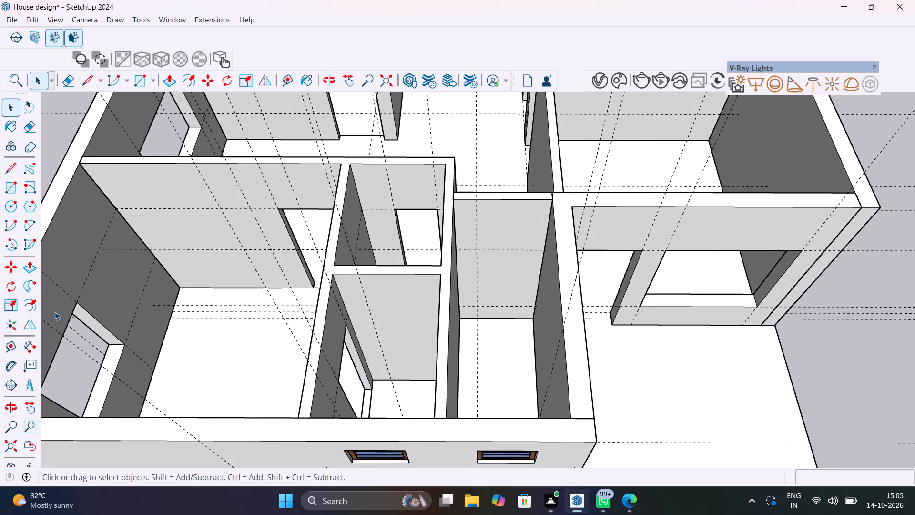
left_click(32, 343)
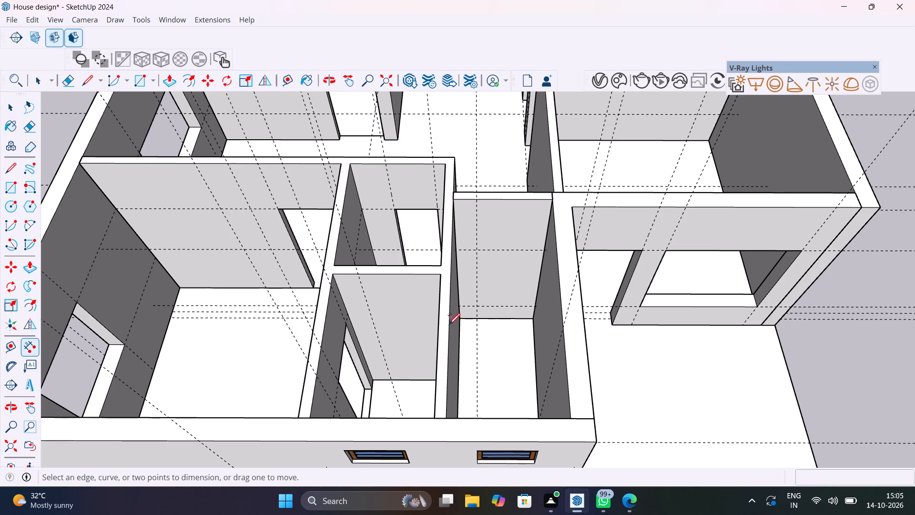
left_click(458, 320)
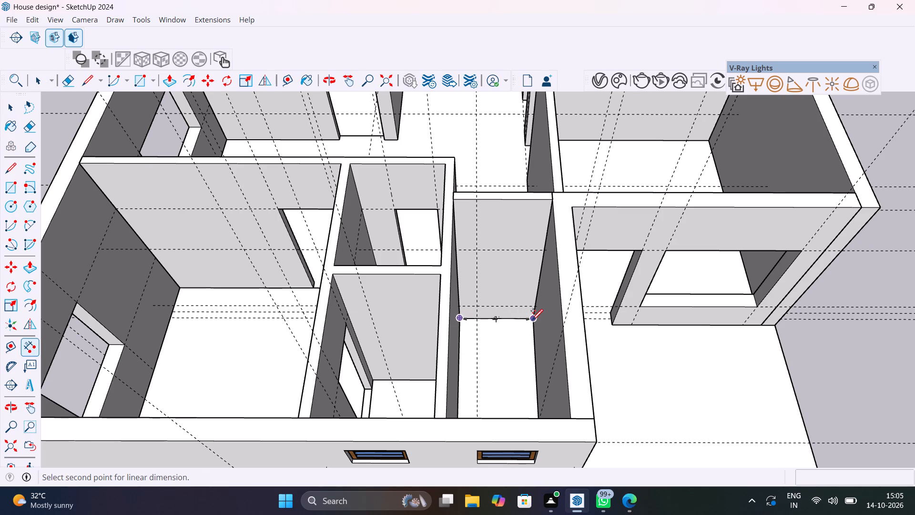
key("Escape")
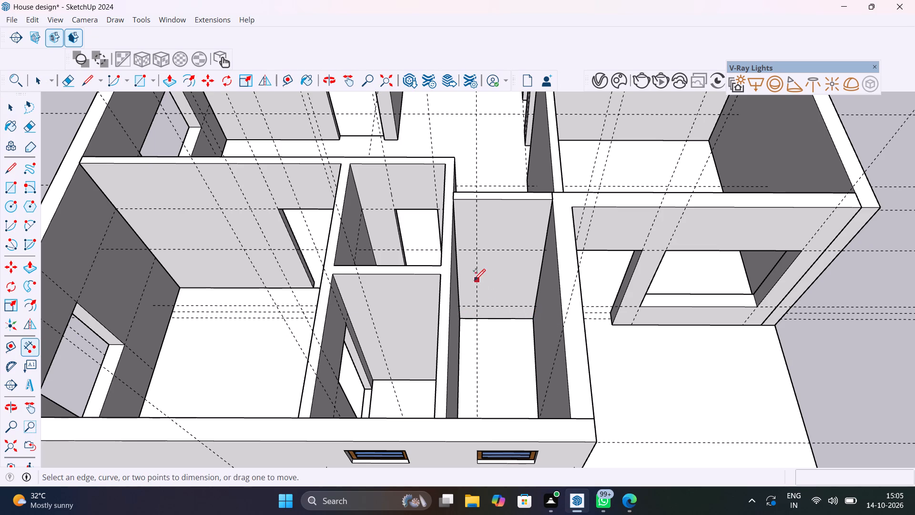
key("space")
On the narrow room's end wall facing the hall, place vertical guides 6" from the corner and 2' beyond that.
key("t")
scroll(468, 264, "up", 10)
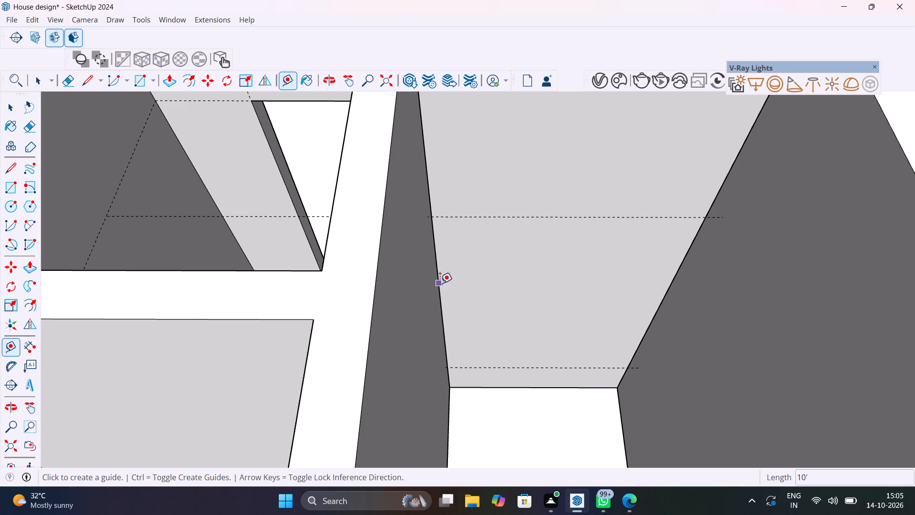
left_click(440, 283)
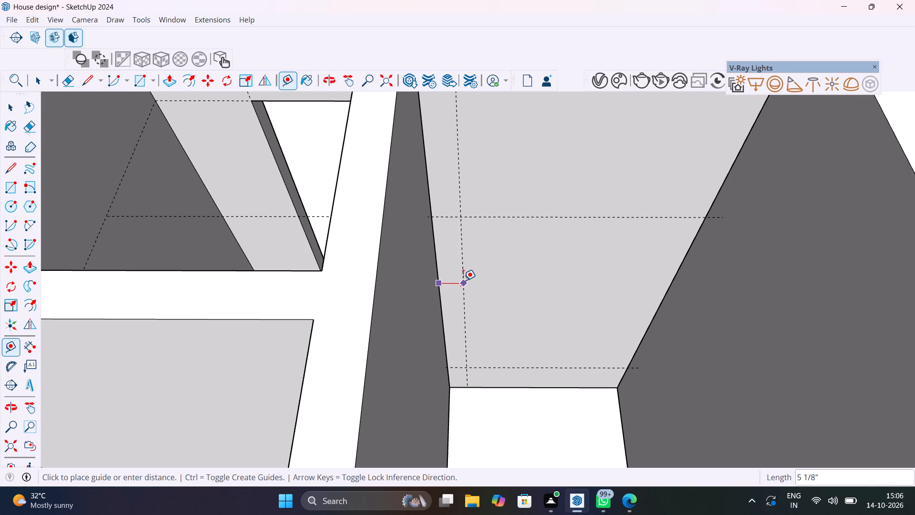
type("6\"")
key("Return")
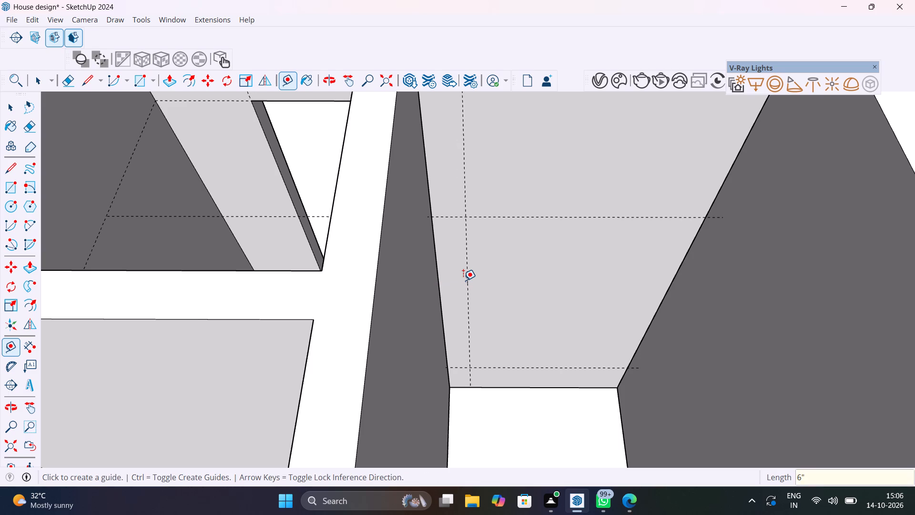
left_click(469, 274)
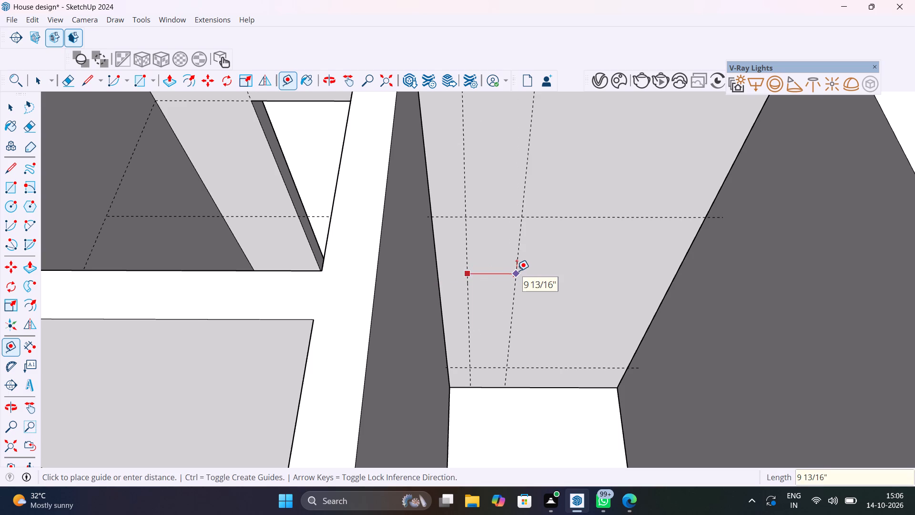
type("2'")
key("Return")
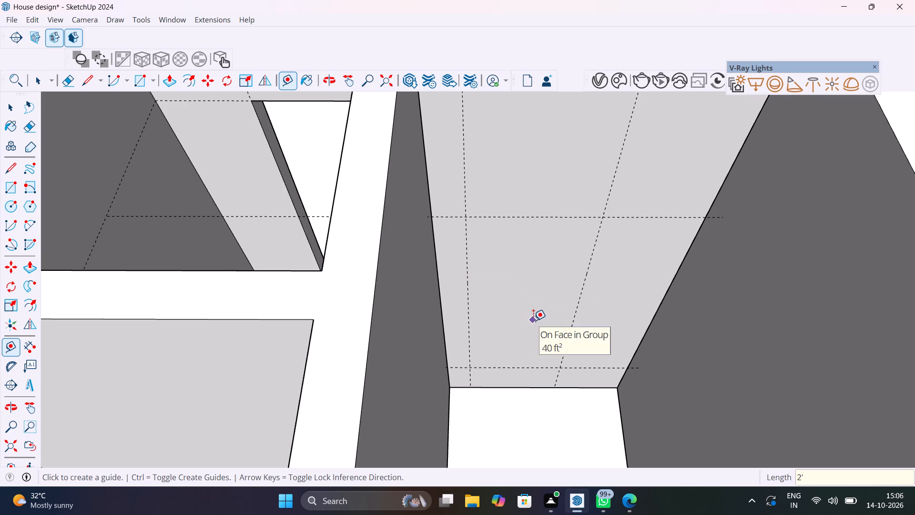
Place a horizontal door-height guide on the narrow room's end wall, 7' above its floor edge.
left_click(534, 387)
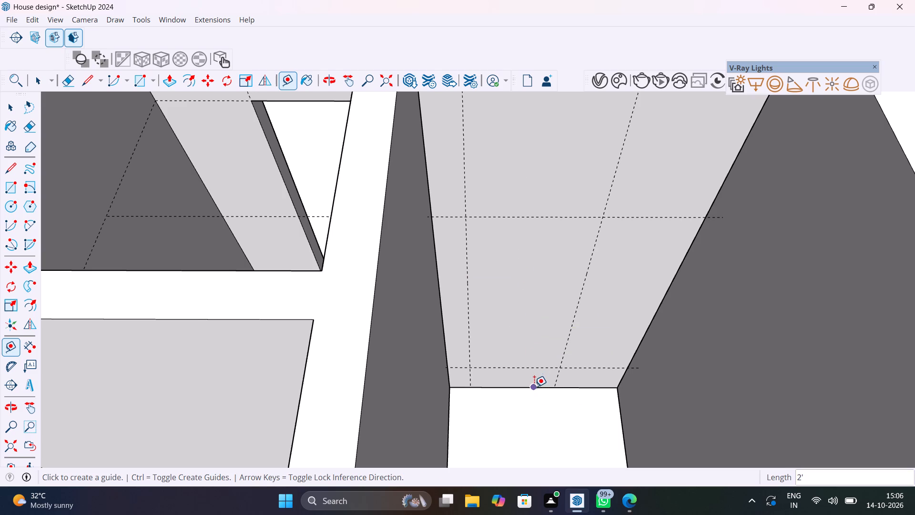
type("7'")
key("Return")
Inside the narrow room's end wall group, draw a 2' by 7' door rectangle between the guides and push it through the wall.
key("space")
double_click(544, 148)
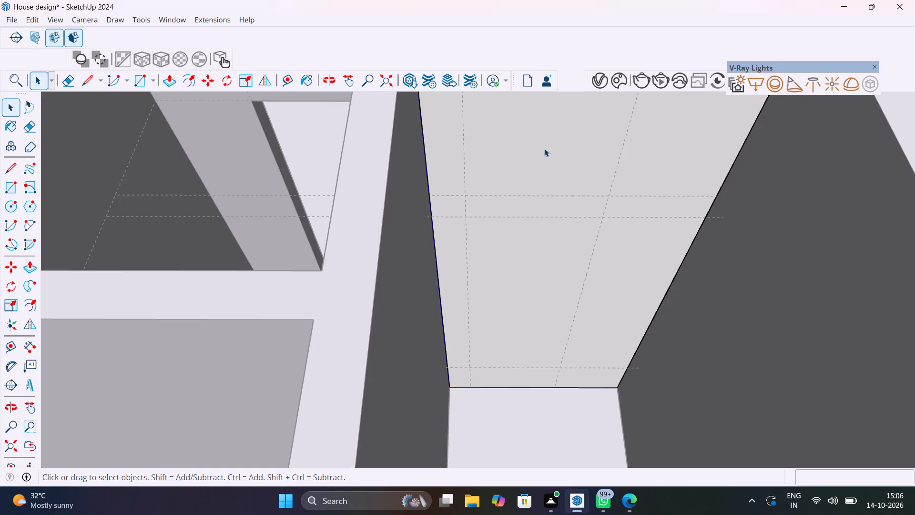
key("r")
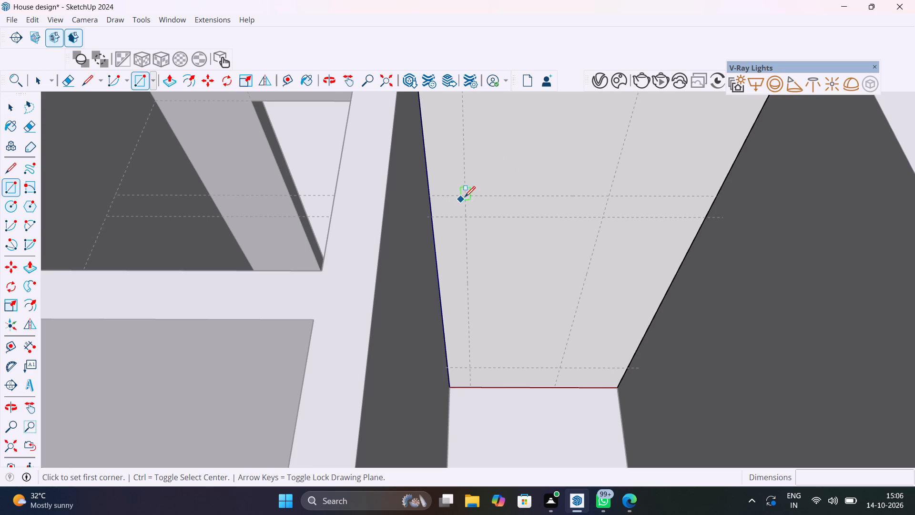
left_click(467, 195)
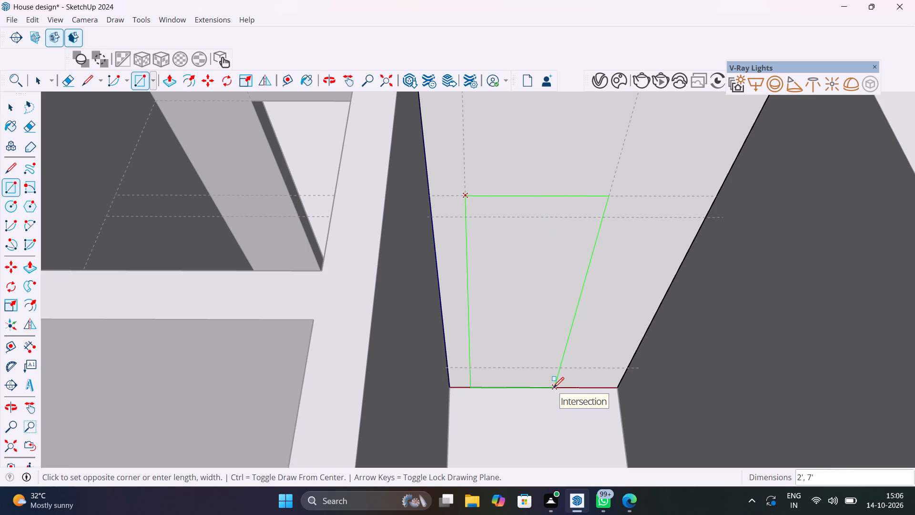
left_click(553, 388)
key("p")
left_click(532, 312)
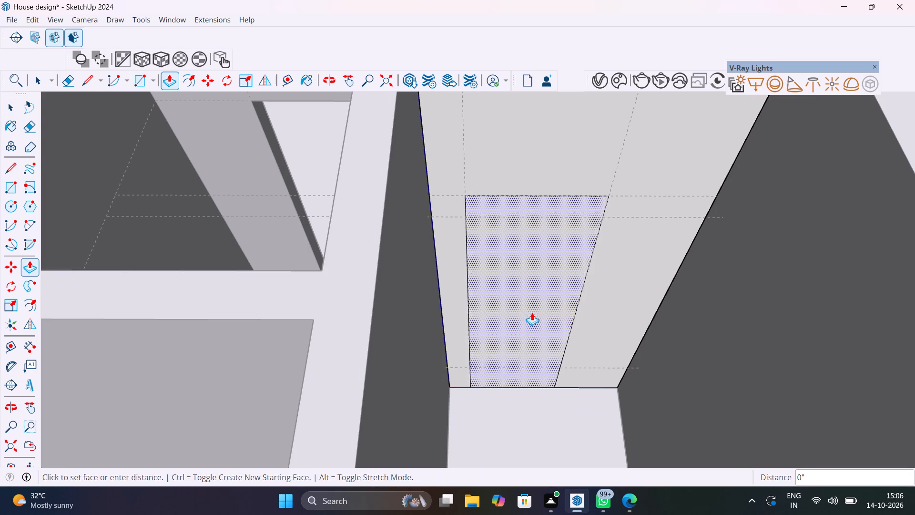
left_click(535, 256)
key("space")
scroll(522, 324, "down", 7)
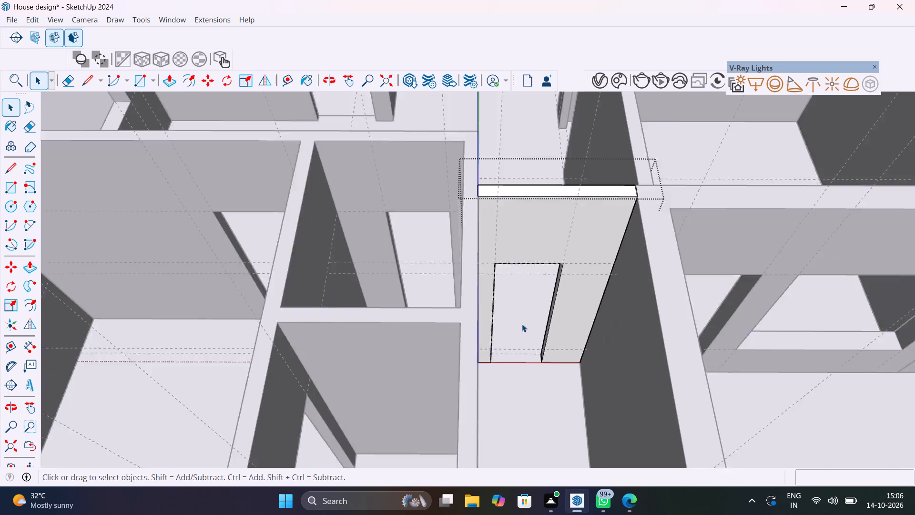
scroll(522, 324, "down", 7)
left_click(835, 226)
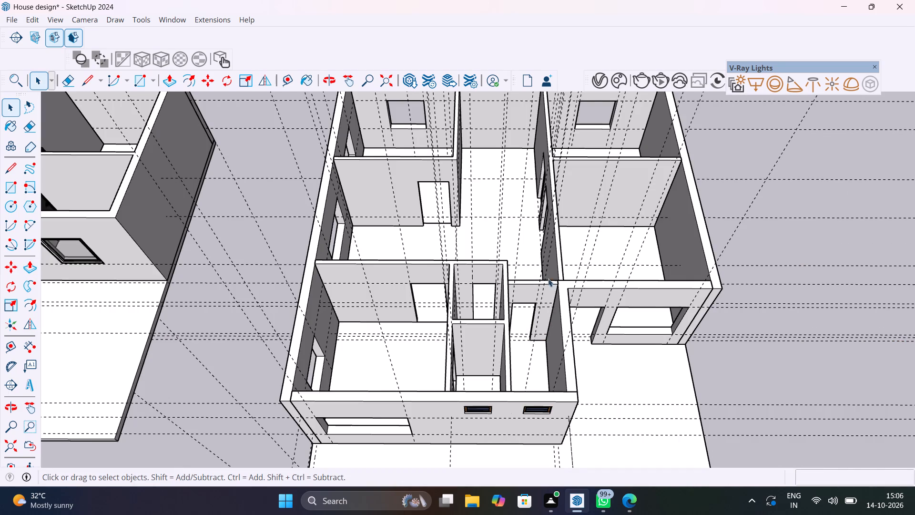
Examine the house from all sides and above, checking the door and window openings against the neighbouring finished house model.
scroll(515, 294, "up", 2)
middle_click_drag(562, 216, 640, 116)
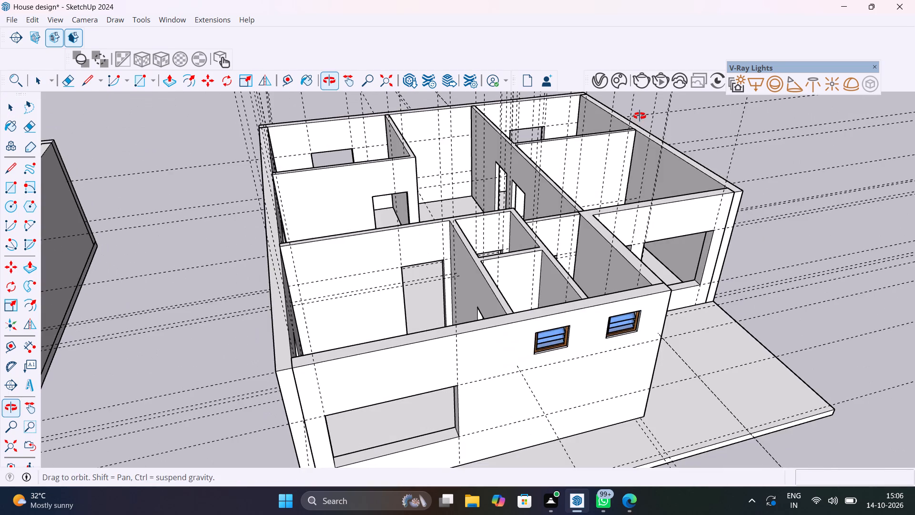
middle_click_drag(640, 116, 557, 118)
scroll(556, 248, "up", 11)
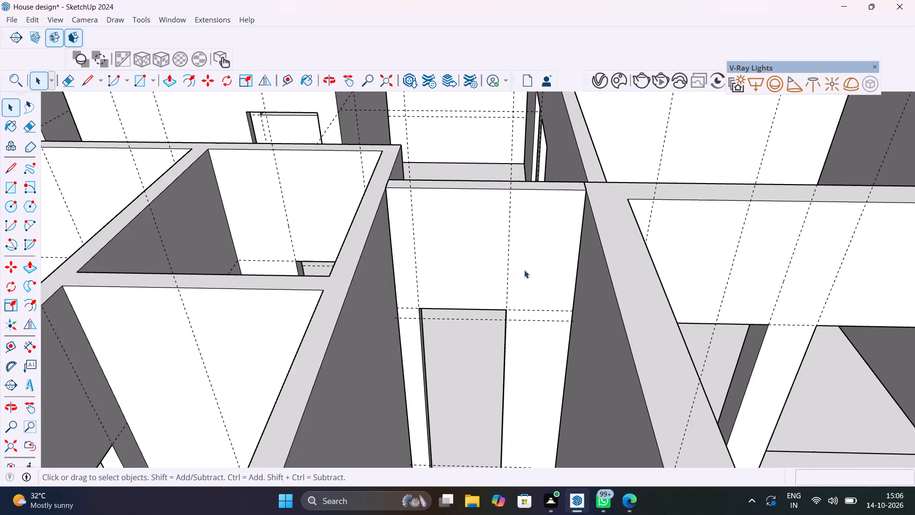
middle_click_drag(472, 297, 586, 340)
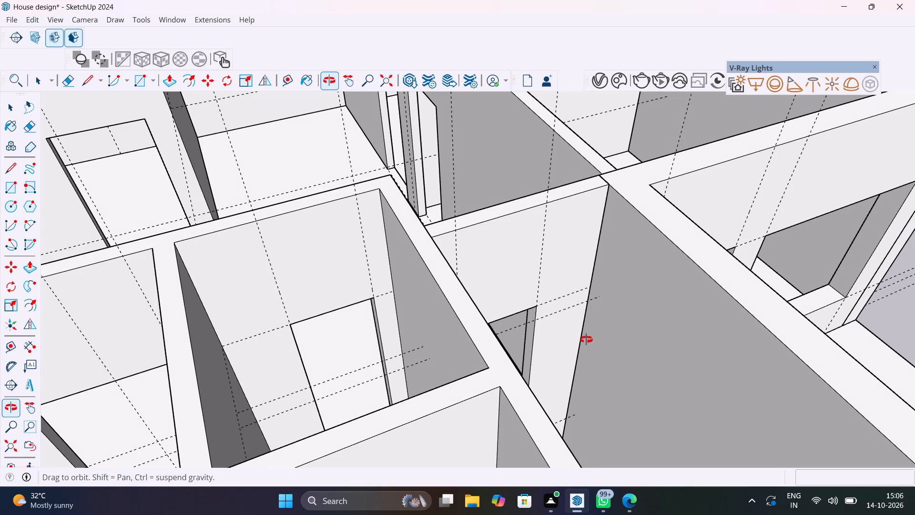
middle_click_drag(586, 340, 578, 333)
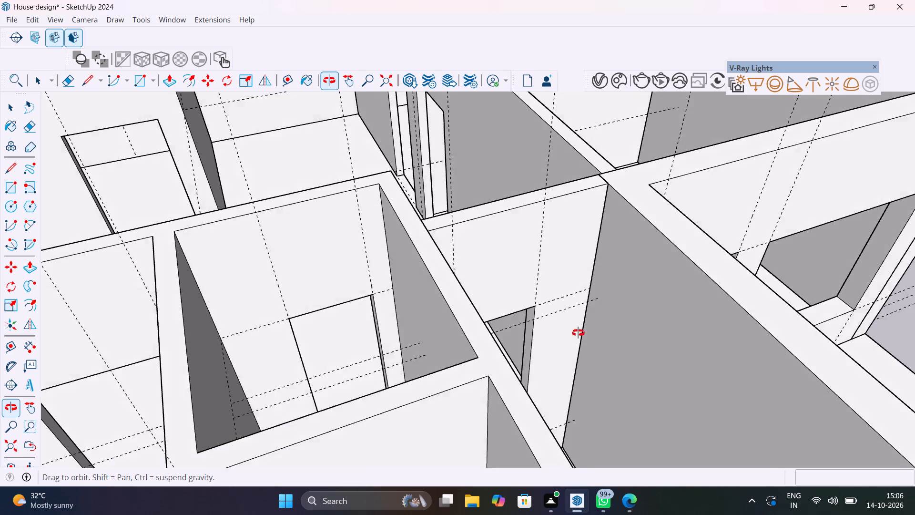
middle_click_drag(578, 333, 352, 306)
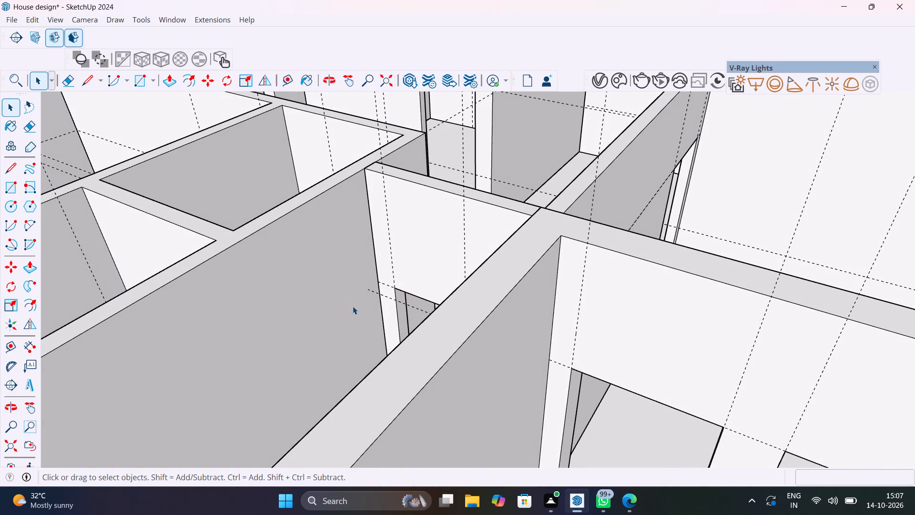
scroll(353, 306, "down", 8)
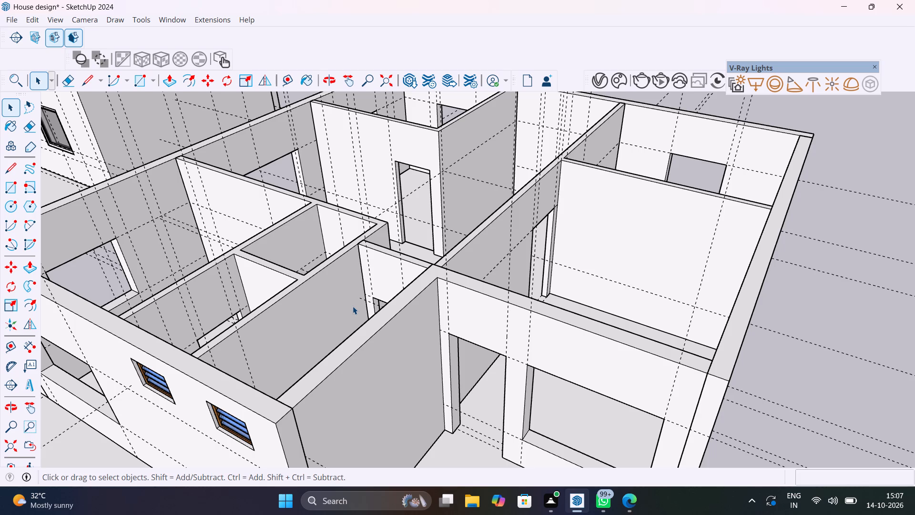
scroll(430, 230, "down", 6)
middle_click_drag(440, 246, 548, 265)
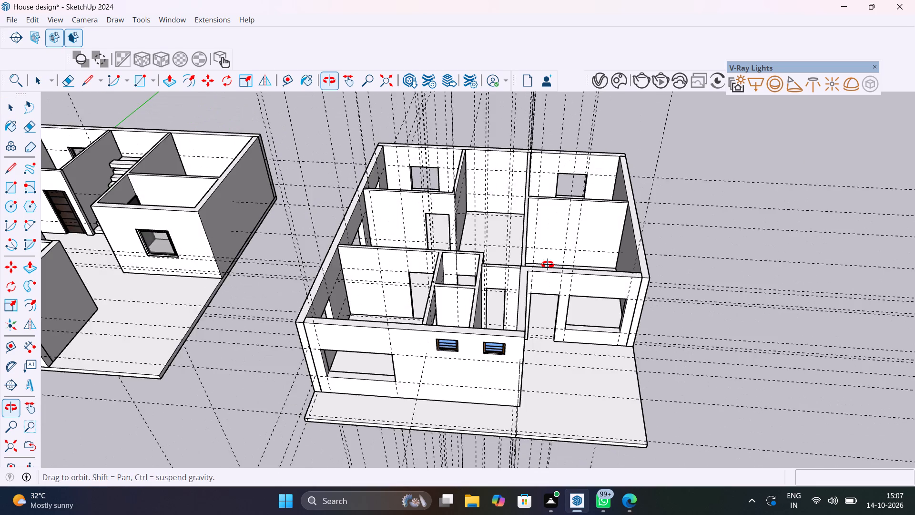
middle_click_drag(548, 265, 548, 265)
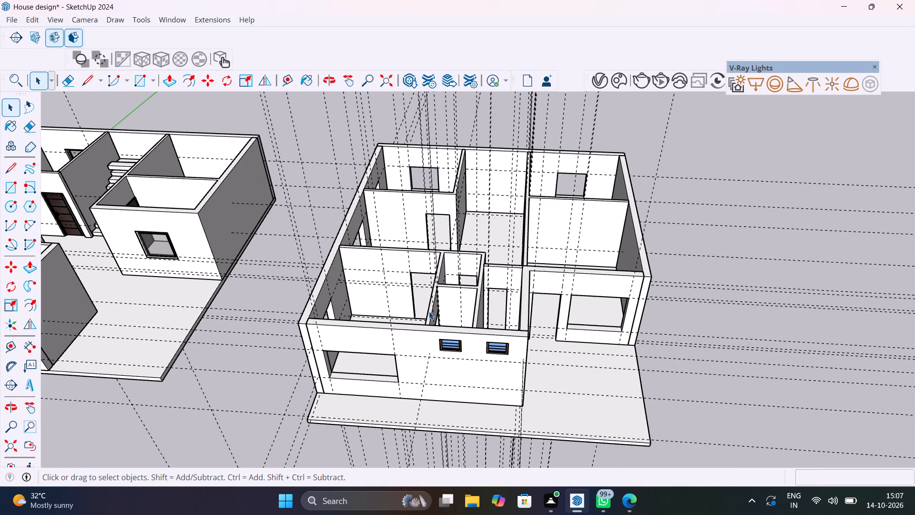
scroll(403, 260, "down", 6)
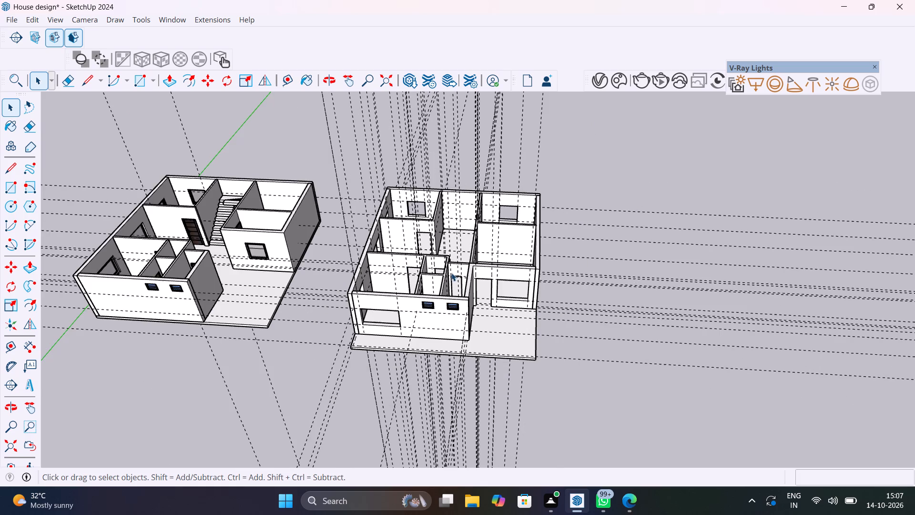
middle_click_drag(446, 263, 370, 235)
scroll(370, 235, "up", 1)
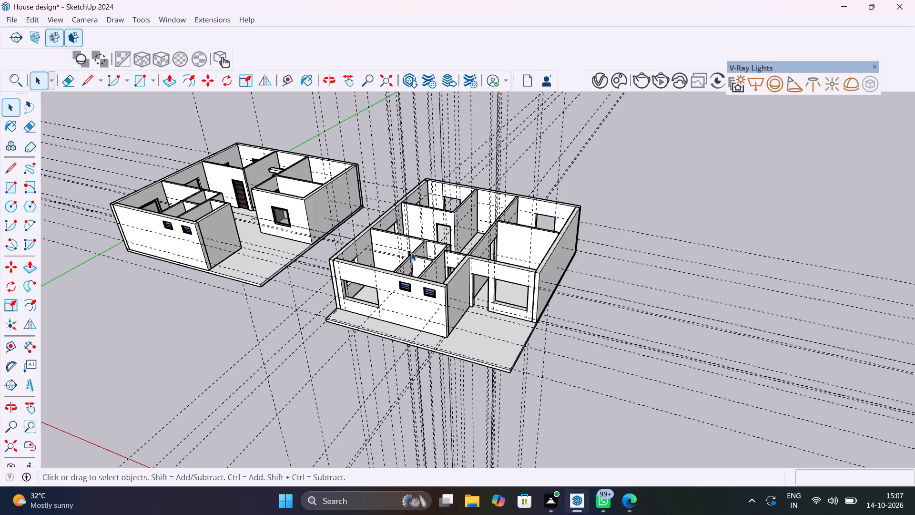
scroll(485, 221, "down", 6)
middle_click_drag(551, 266, 412, 350)
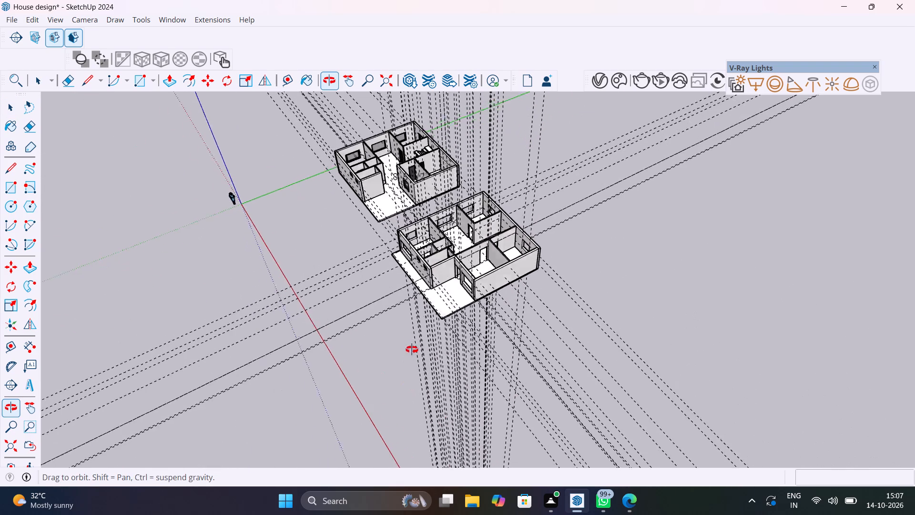
middle_click_drag(412, 350, 413, 353)
scroll(448, 187, "up", 11)
middle_click_drag(565, 285, 718, 235)
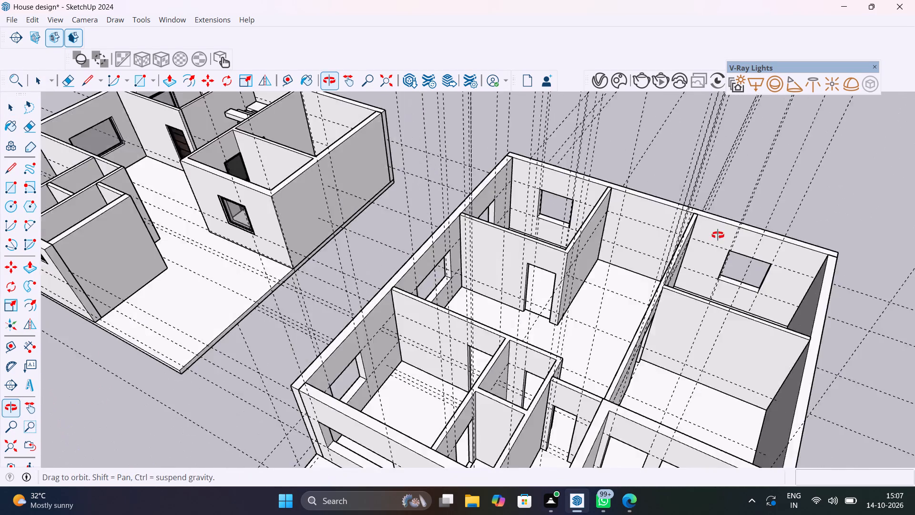
middle_click_drag(718, 235, 724, 223)
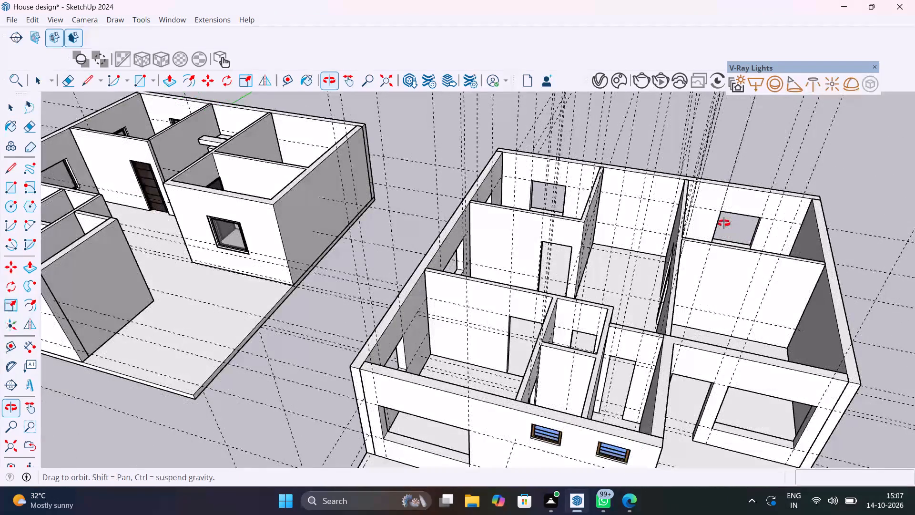
middle_click_drag(724, 223, 304, 217)
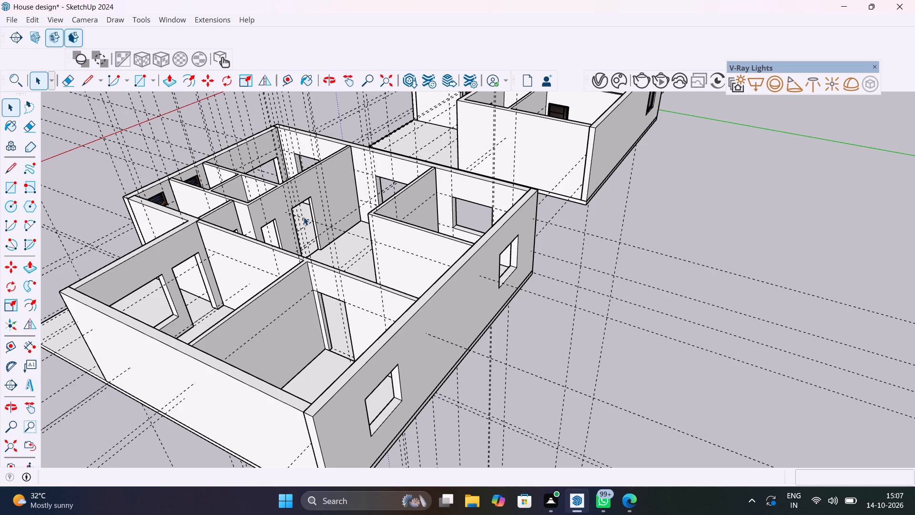
scroll(329, 215, "up", 4)
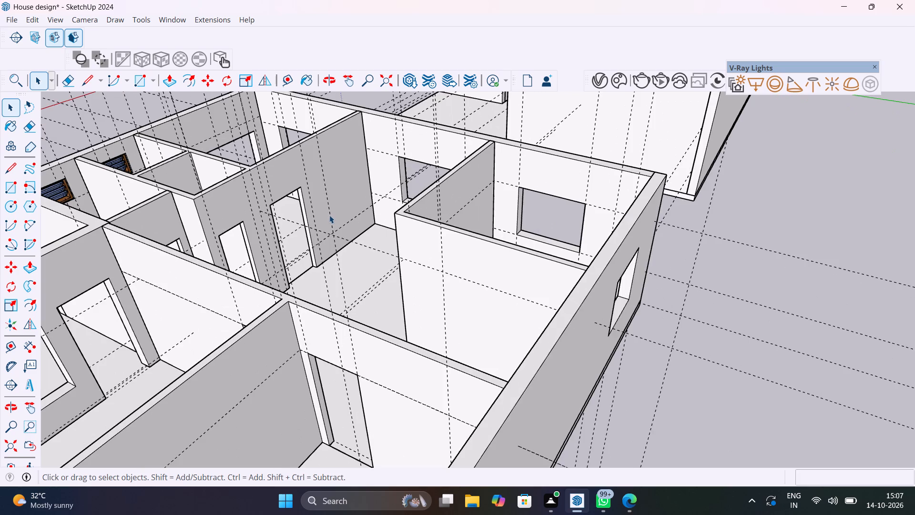
middle_click_drag(401, 226, 793, 292)
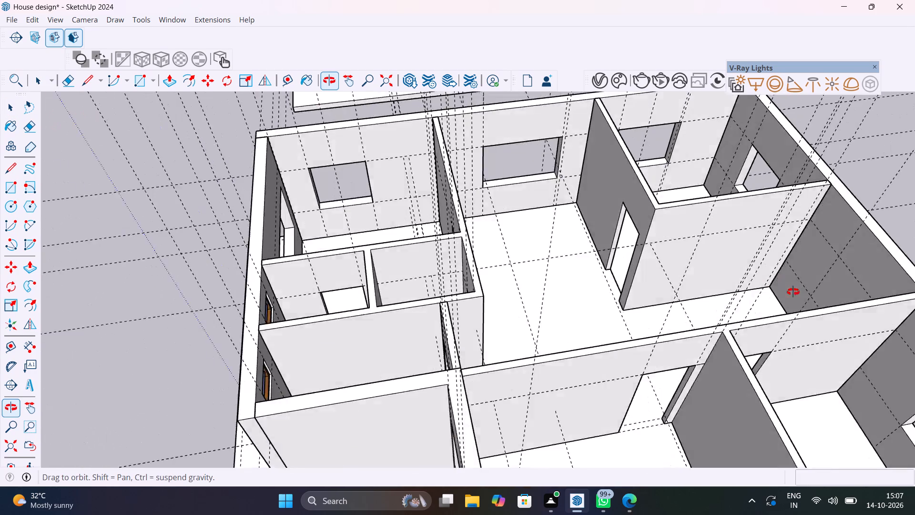
middle_click_drag(793, 292, 774, 264)
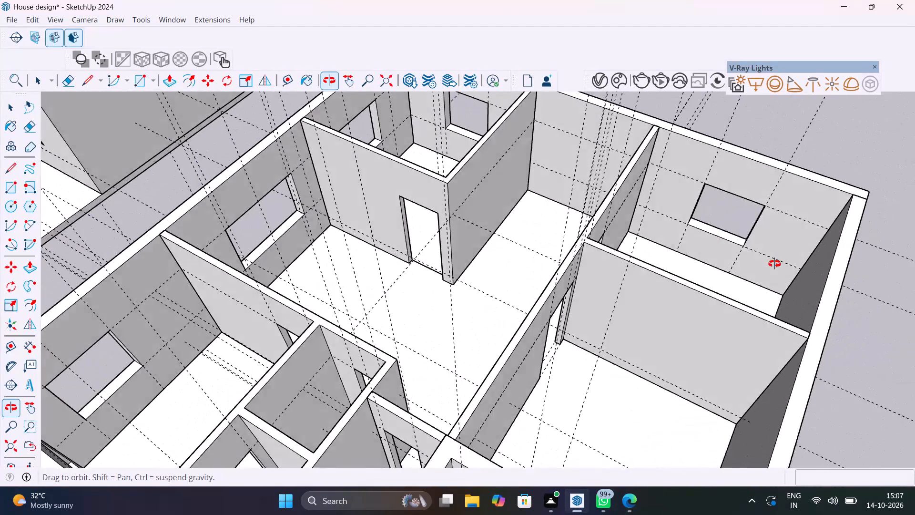
middle_click_drag(774, 264, 416, 204)
scroll(440, 225, "down", 8)
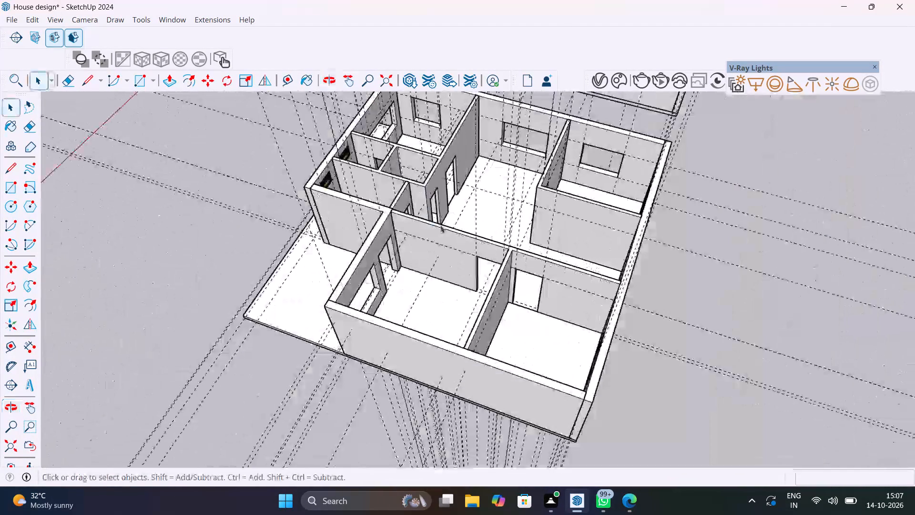
middle_click_drag(464, 227, 838, 207, "shift")
middle_click_drag(488, 189, 763, 268, "shift")
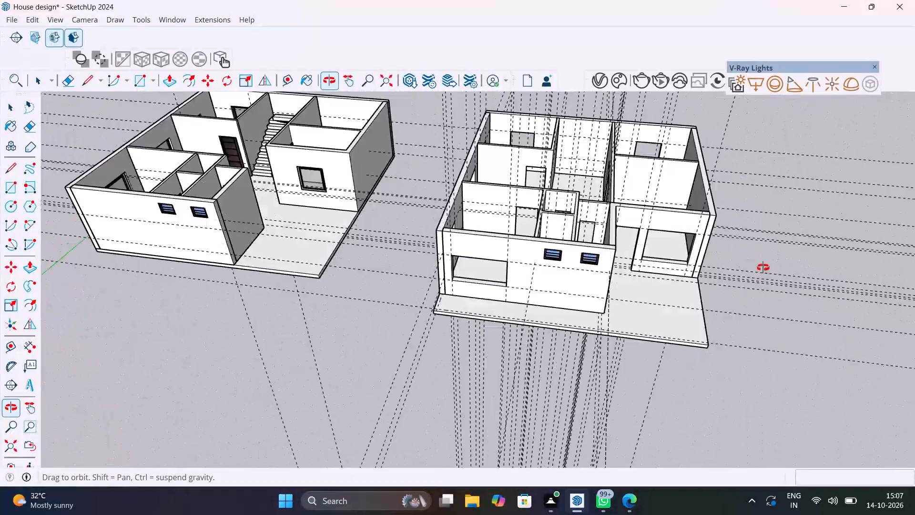
middle_click_drag(763, 268, 427, 220, "shift")
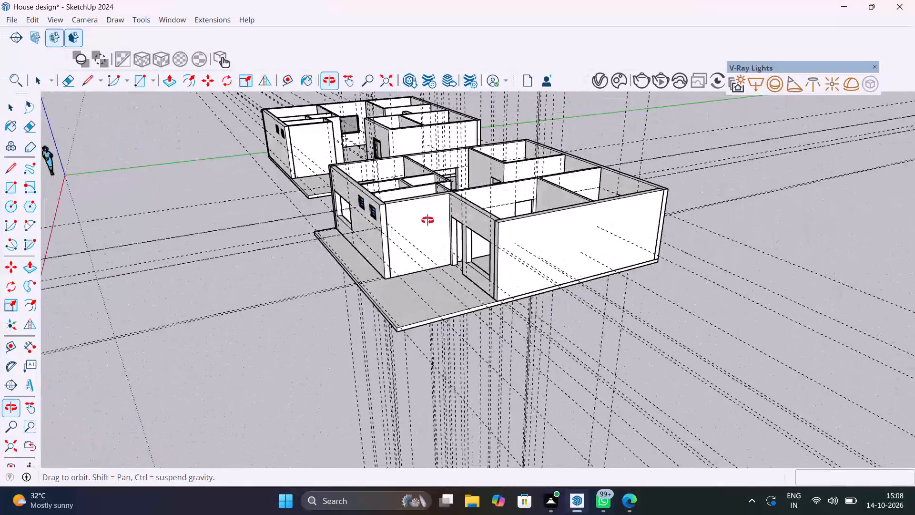
middle_click_drag(427, 220, 743, 206, "shift")
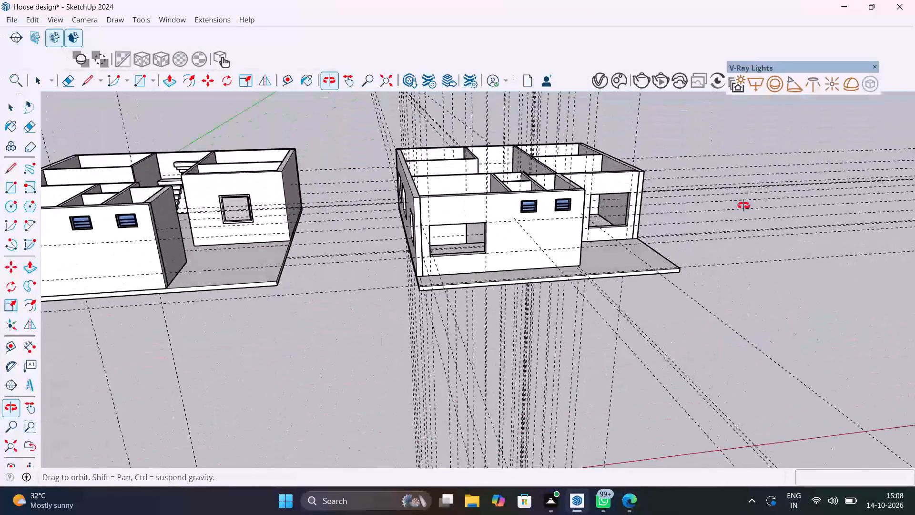
middle_click_drag(743, 206, 480, 225, "shift")
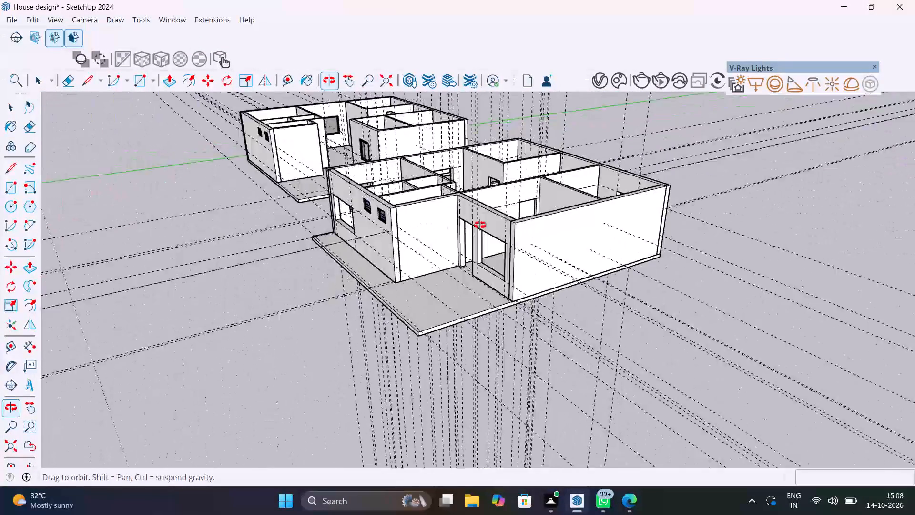
middle_click_drag(480, 225, 569, 226, "shift")
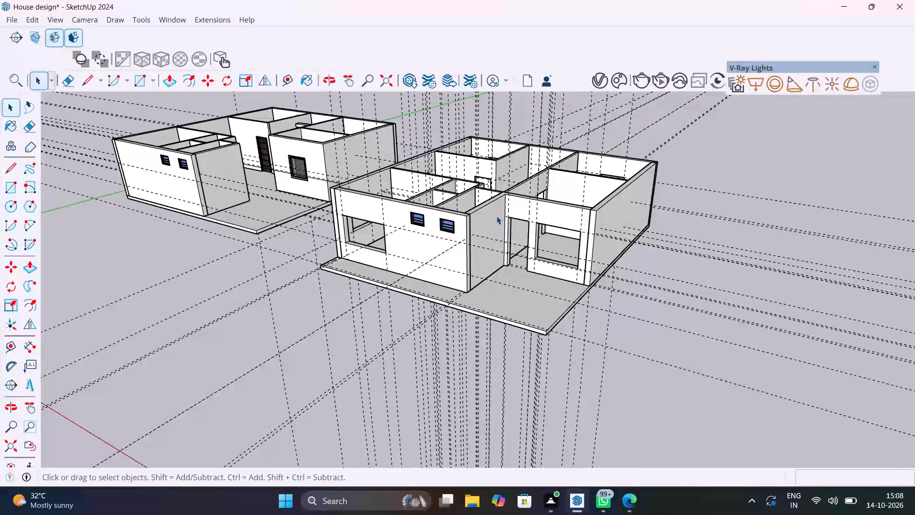
scroll(441, 216, "down", 6)
middle_click_drag(441, 216, 521, 286)
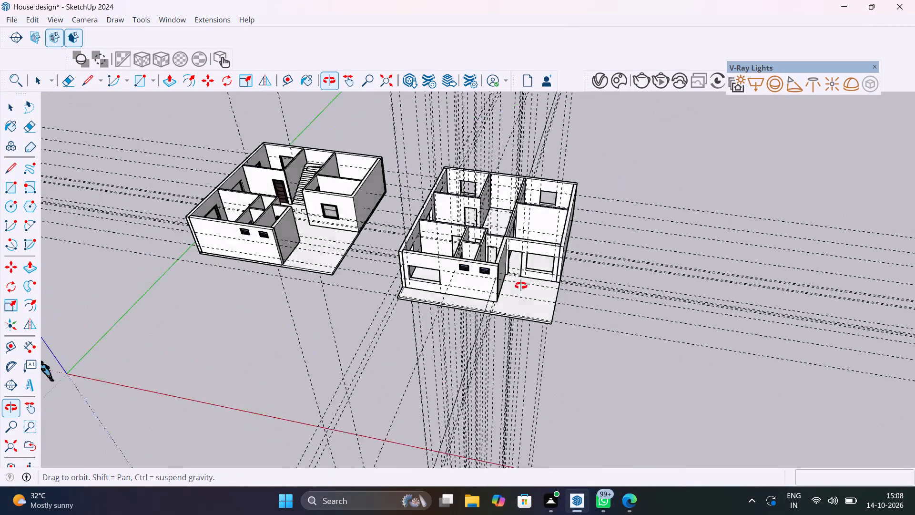
middle_click_drag(521, 286, 557, 353)
scroll(557, 353, "up", 1)
scroll(478, 209, "up", 6)
scroll(478, 209, "down", 5)
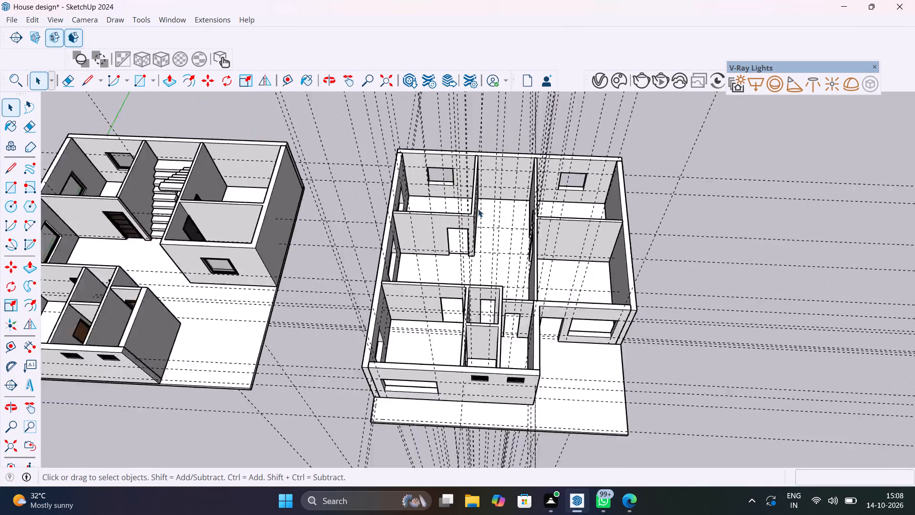
scroll(478, 209, "down", 2)
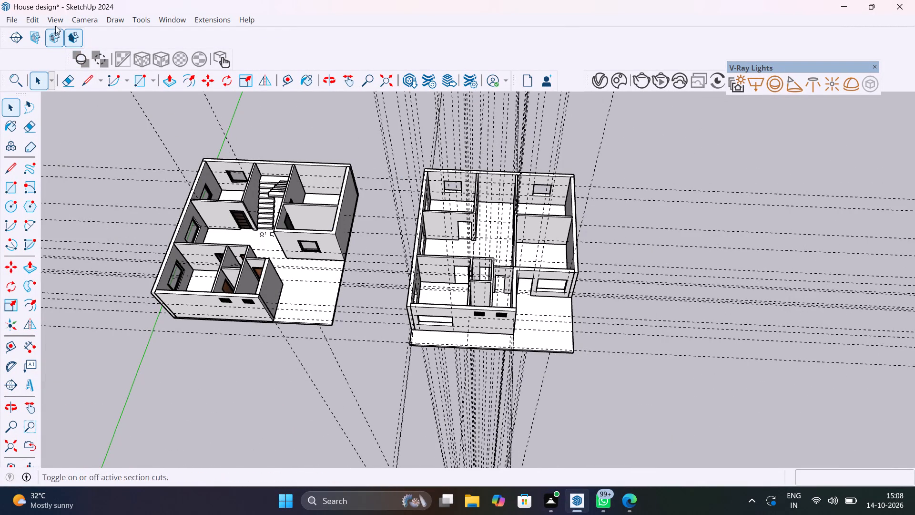
Delete all construction guides from the model.
left_click(33, 17)
left_click(98, 141)
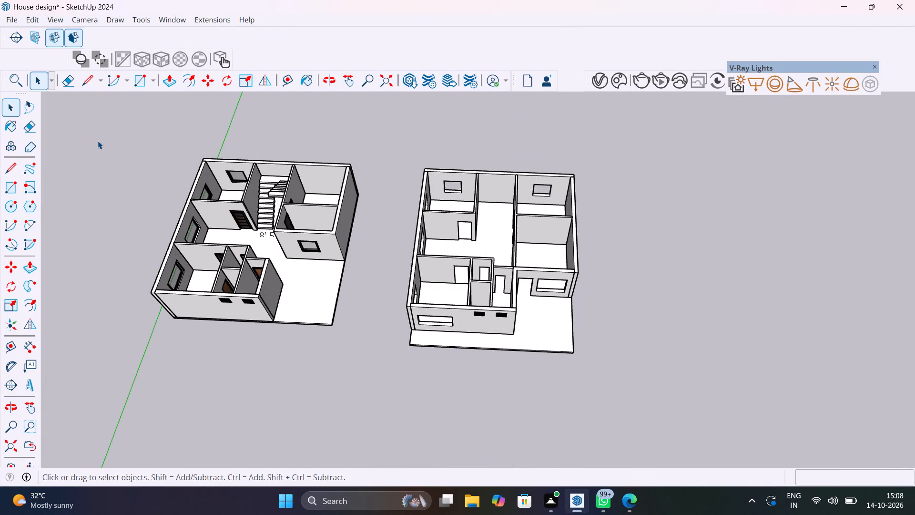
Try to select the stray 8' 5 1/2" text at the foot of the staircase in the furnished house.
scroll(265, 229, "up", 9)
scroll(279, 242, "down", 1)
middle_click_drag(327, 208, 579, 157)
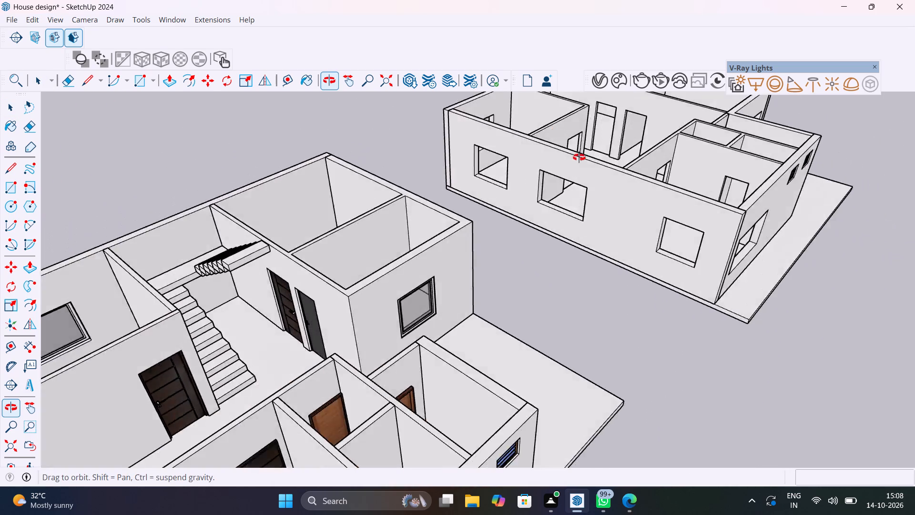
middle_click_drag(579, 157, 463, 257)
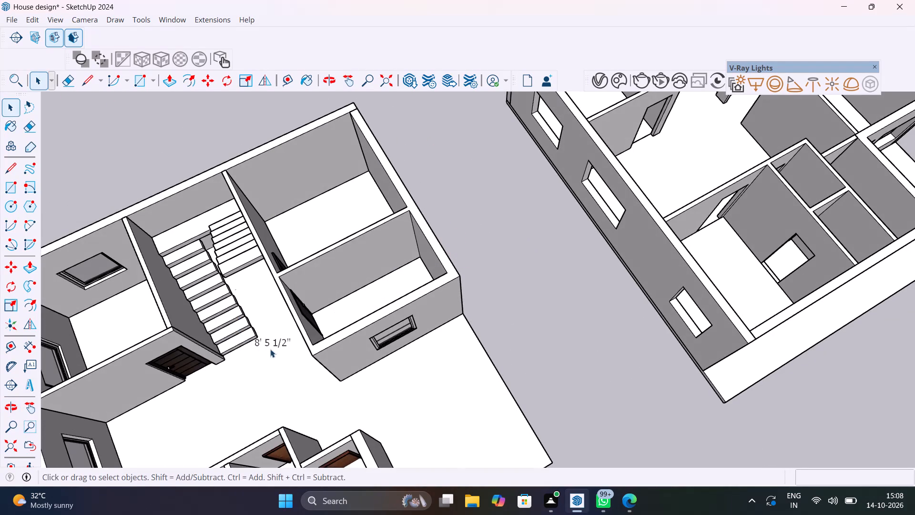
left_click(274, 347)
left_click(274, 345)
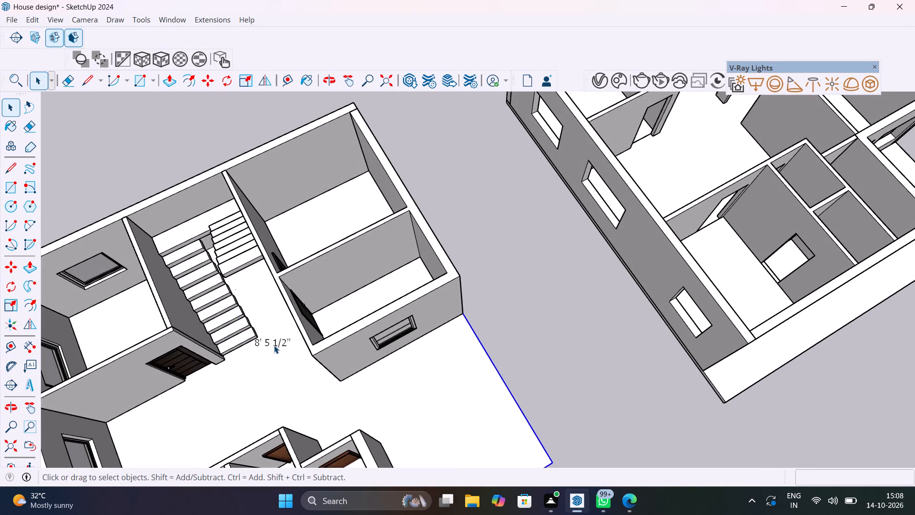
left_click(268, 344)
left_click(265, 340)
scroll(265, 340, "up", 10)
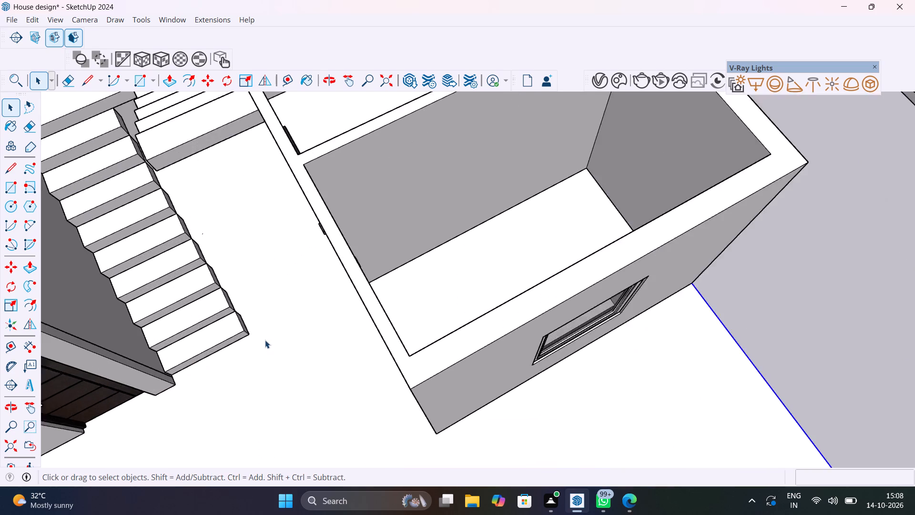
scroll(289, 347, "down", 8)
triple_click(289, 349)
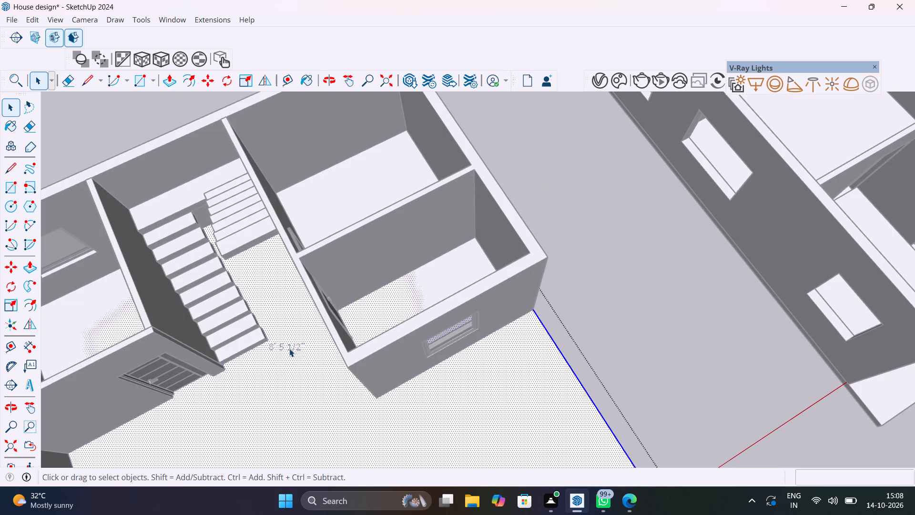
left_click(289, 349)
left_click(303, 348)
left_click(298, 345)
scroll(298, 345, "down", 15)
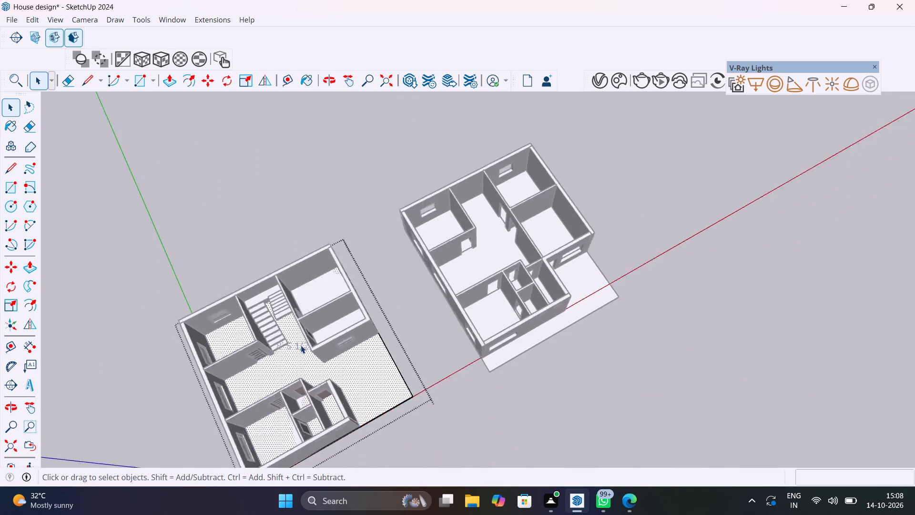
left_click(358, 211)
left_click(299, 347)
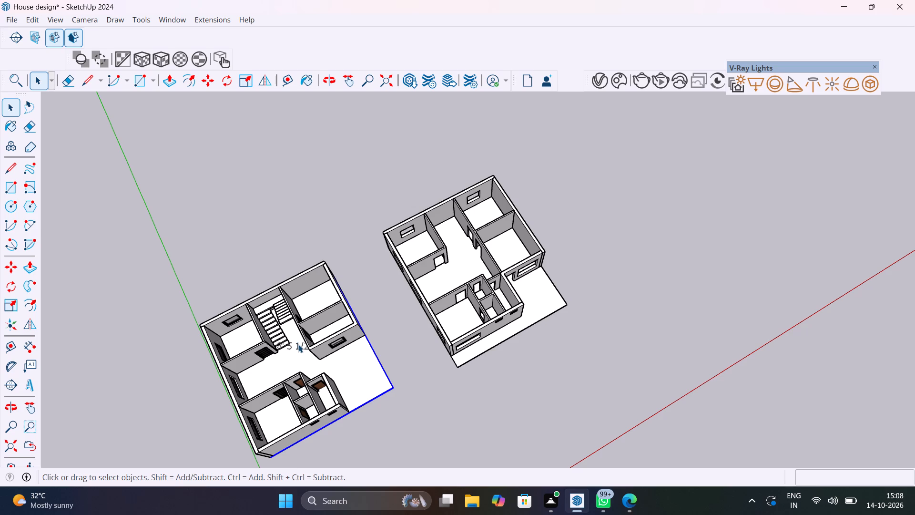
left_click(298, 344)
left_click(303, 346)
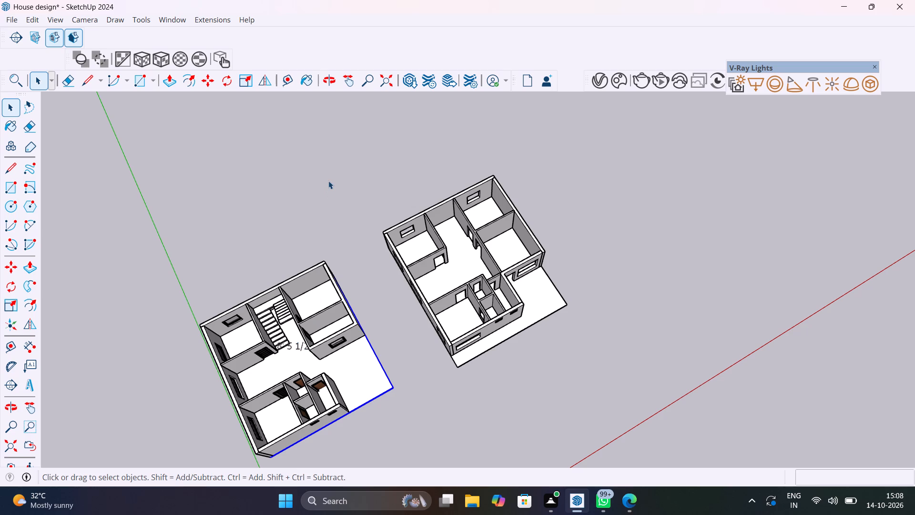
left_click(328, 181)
Examine the windows and doors of the furnished house and the empty front openings of the other house.
scroll(408, 368, "down", 1)
middle_click_drag(403, 364, 155, 216)
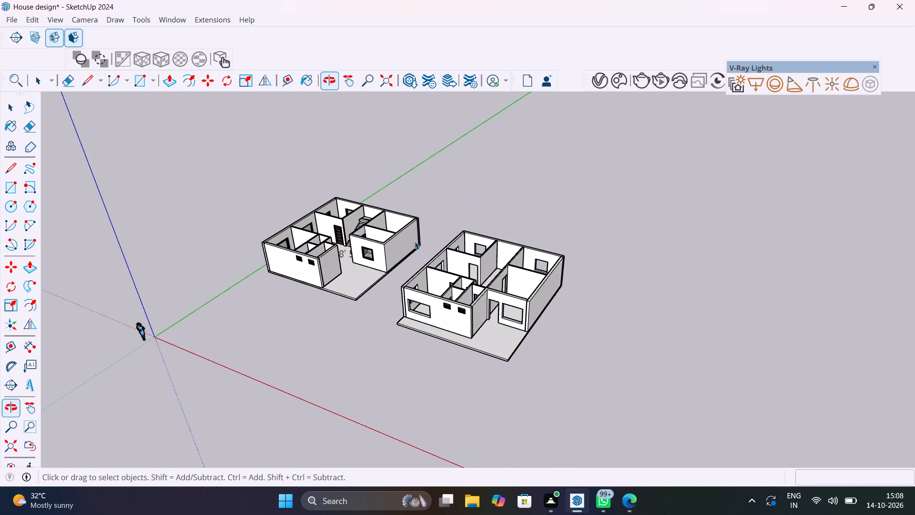
scroll(342, 247, "up", 12)
middle_click_drag(373, 261, 425, 281)
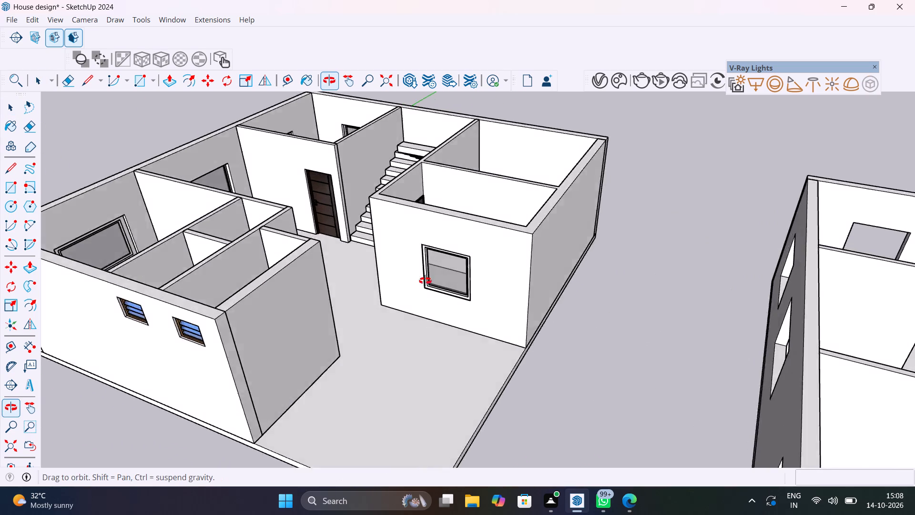
middle_click_drag(425, 281, 527, 387)
scroll(364, 301, "up", 6)
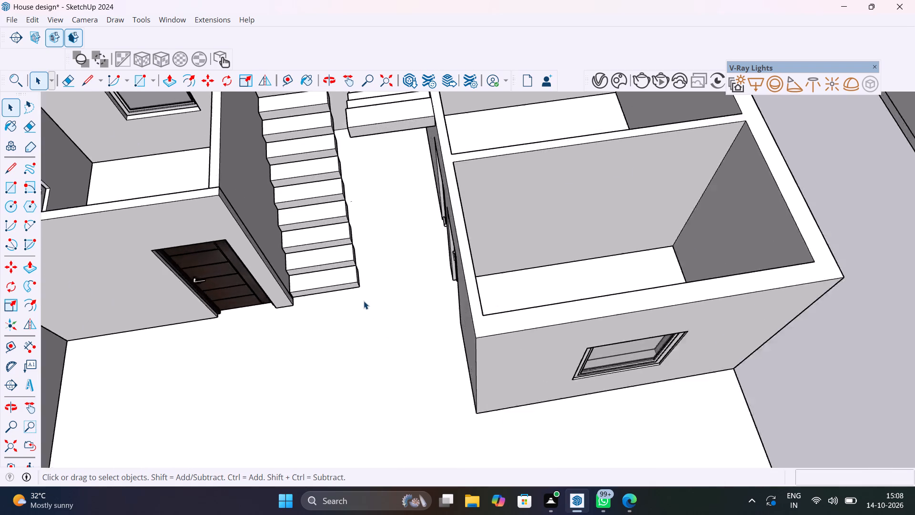
scroll(364, 301, "up", 6)
scroll(385, 280, "down", 8)
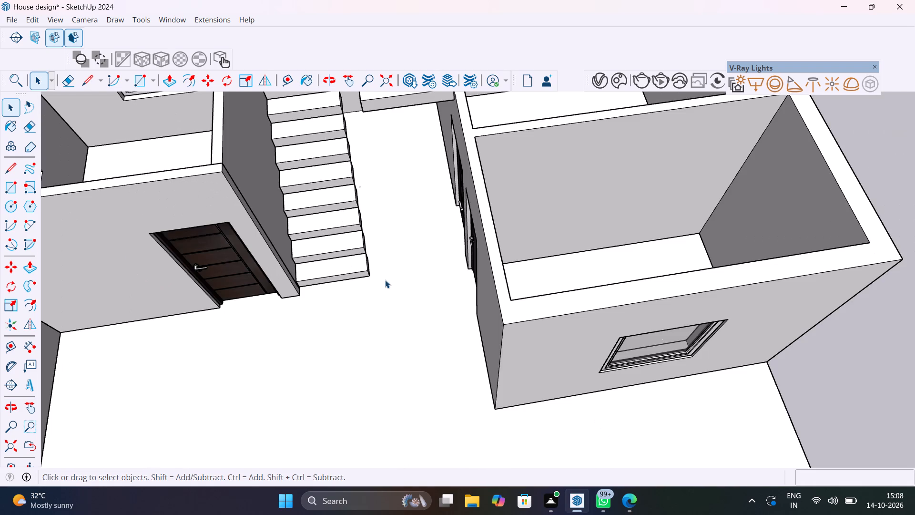
scroll(385, 280, "down", 17)
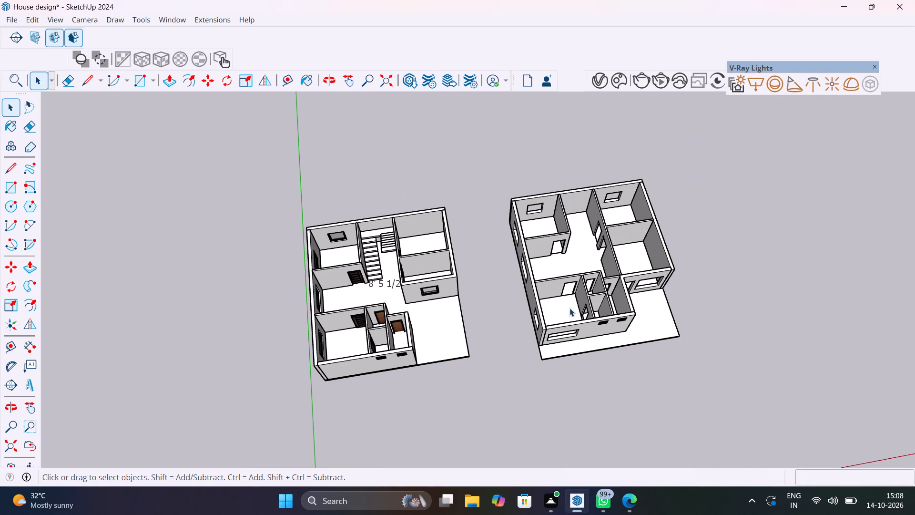
middle_click_drag(574, 309, 453, 138)
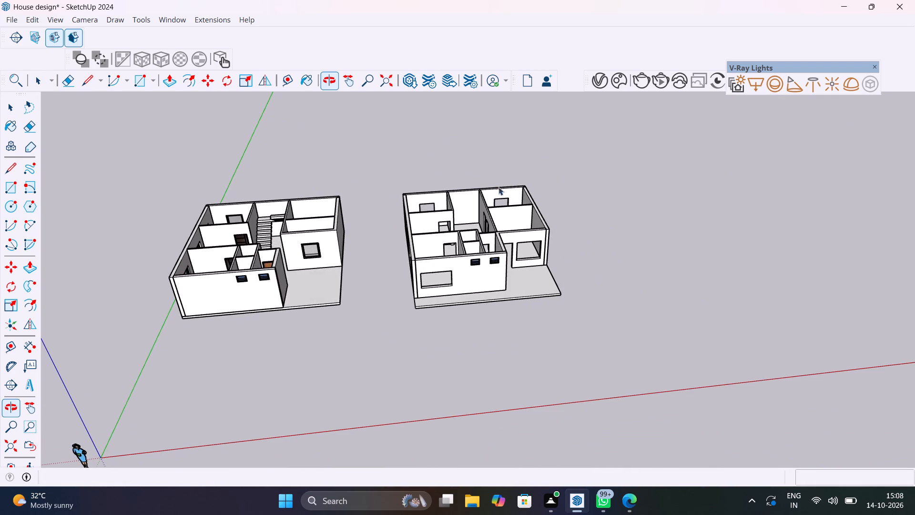
scroll(546, 253, "up", 8)
middle_click_drag(543, 251, 445, 243)
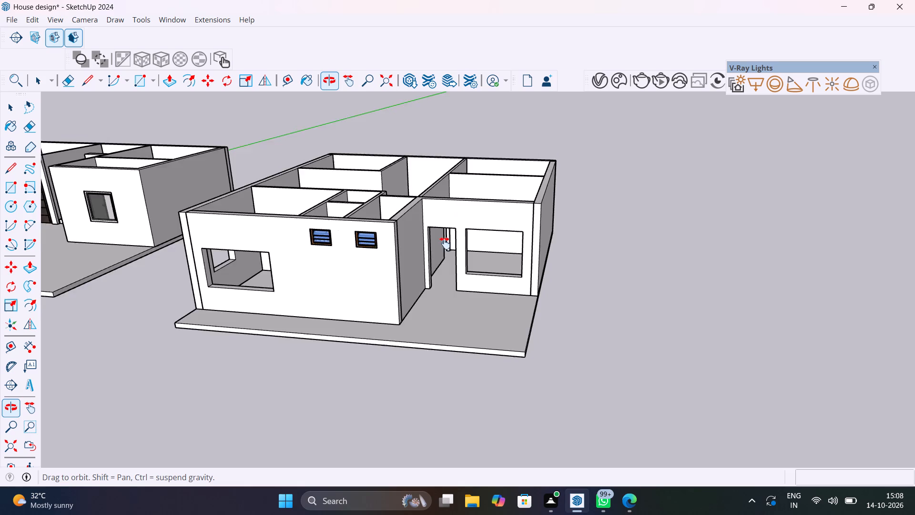
middle_click_drag(445, 243, 557, 257)
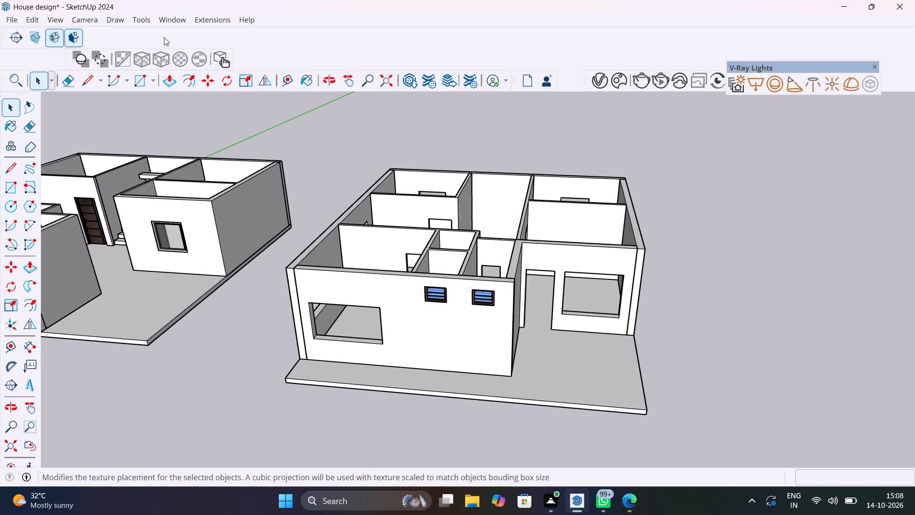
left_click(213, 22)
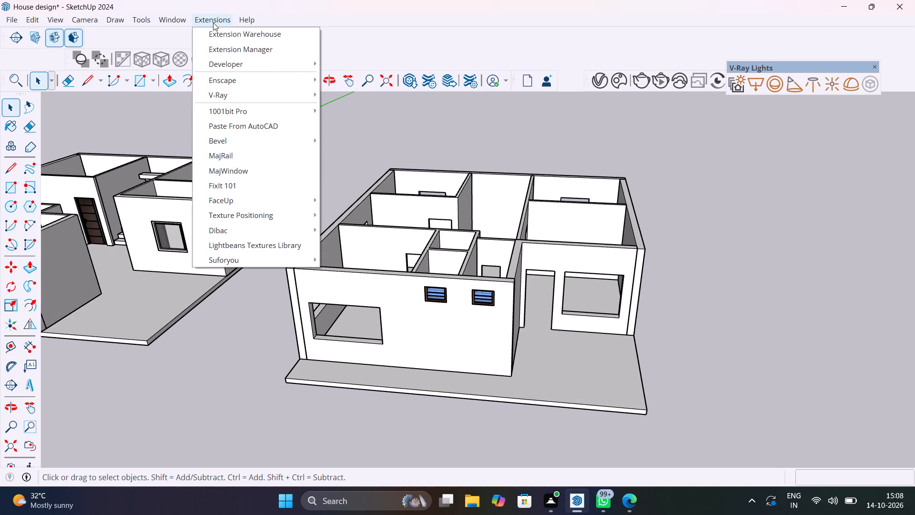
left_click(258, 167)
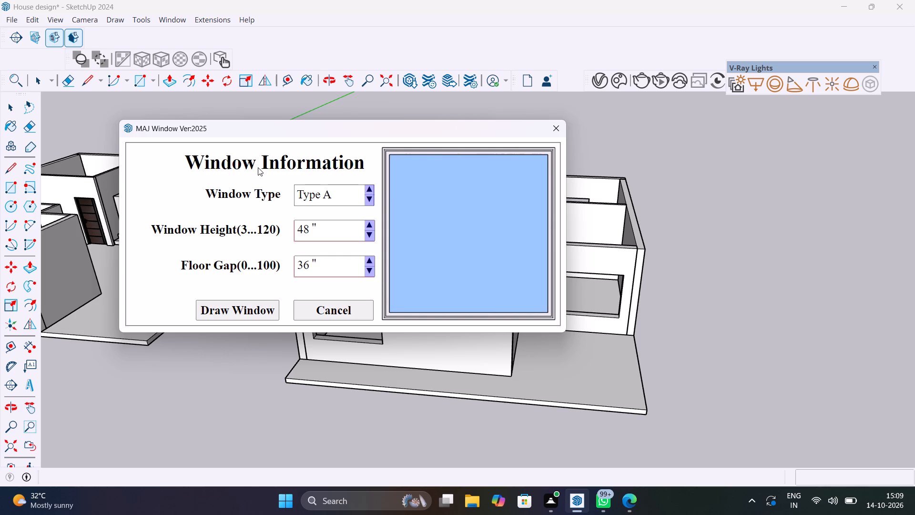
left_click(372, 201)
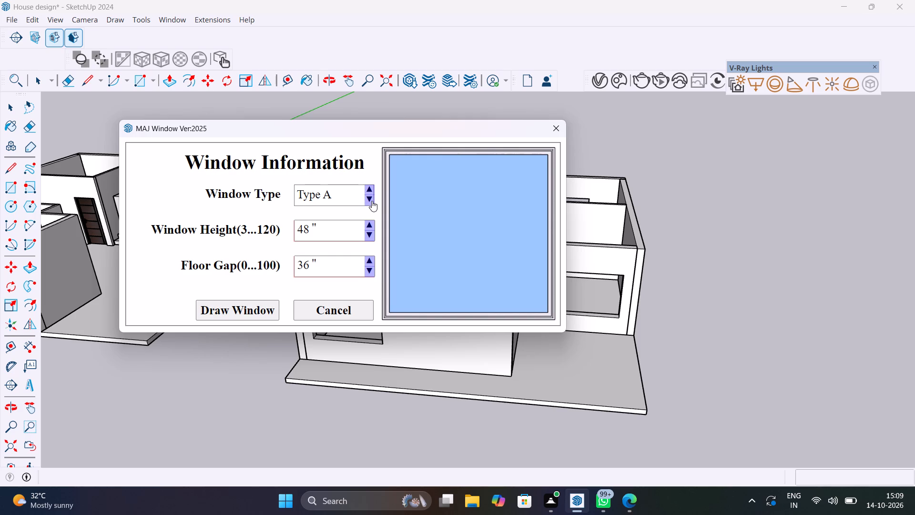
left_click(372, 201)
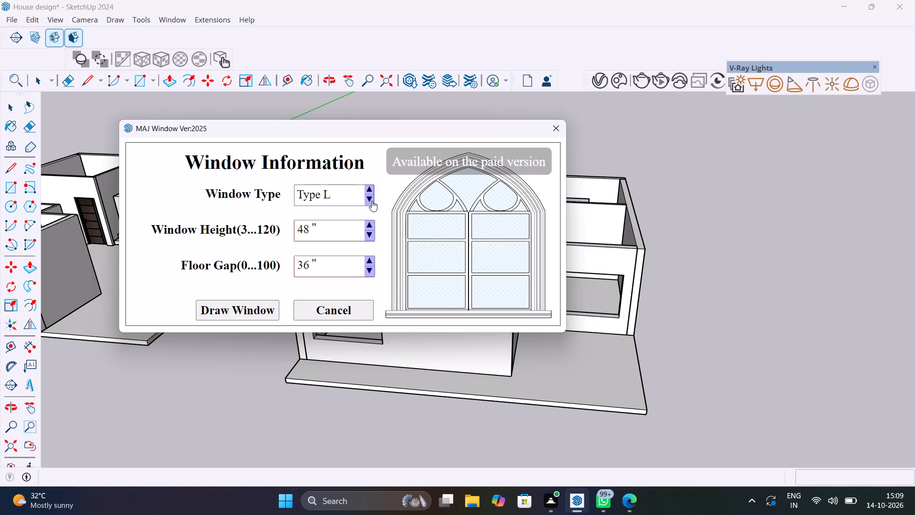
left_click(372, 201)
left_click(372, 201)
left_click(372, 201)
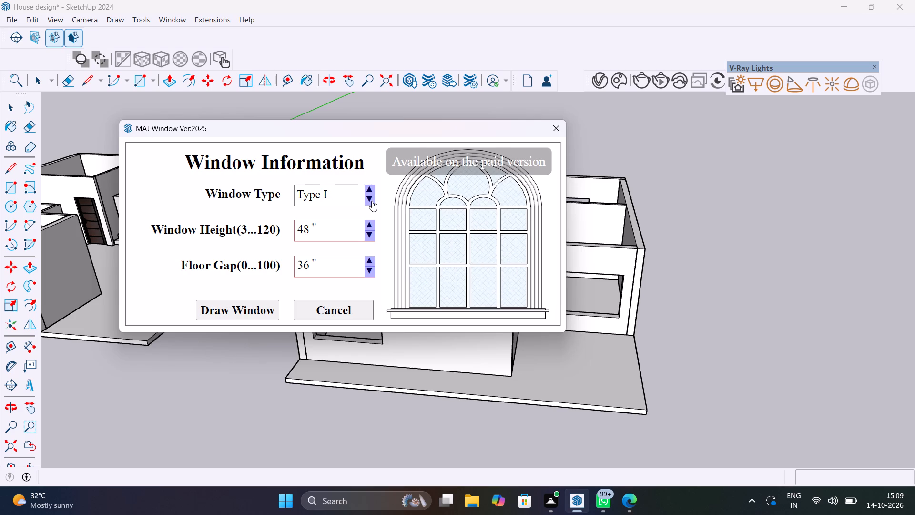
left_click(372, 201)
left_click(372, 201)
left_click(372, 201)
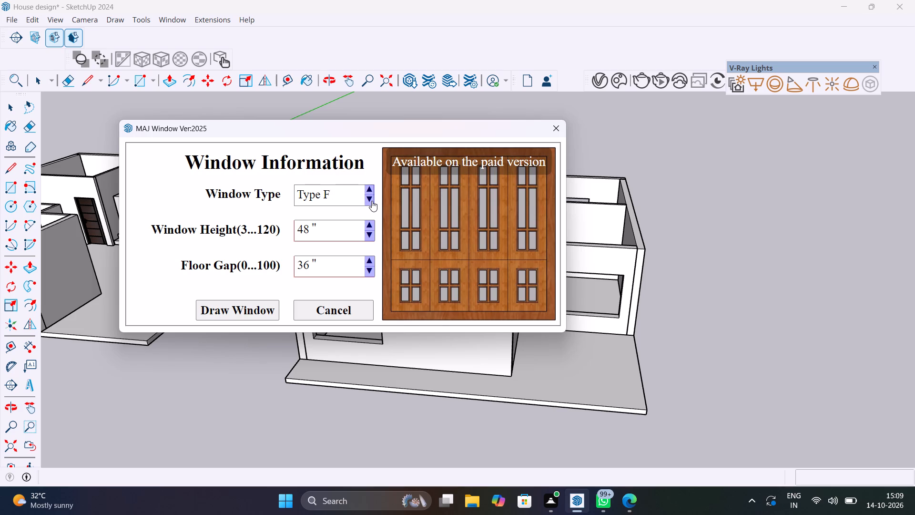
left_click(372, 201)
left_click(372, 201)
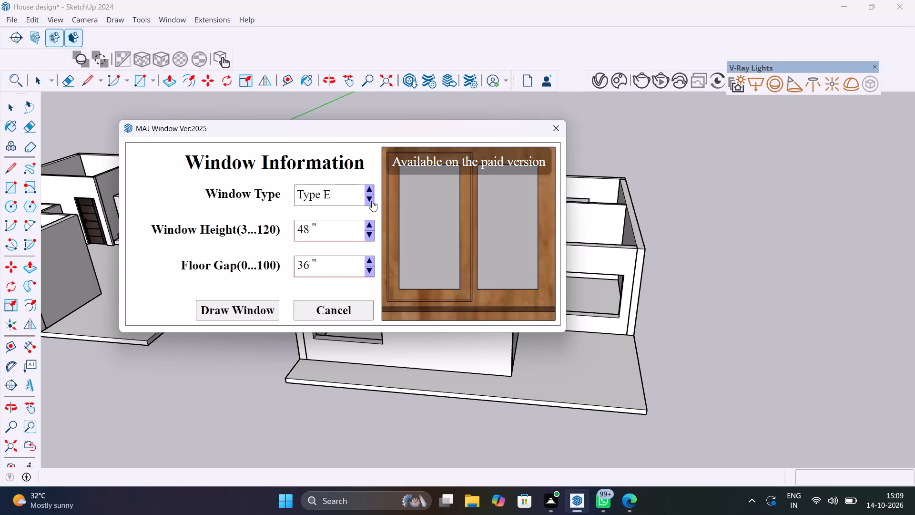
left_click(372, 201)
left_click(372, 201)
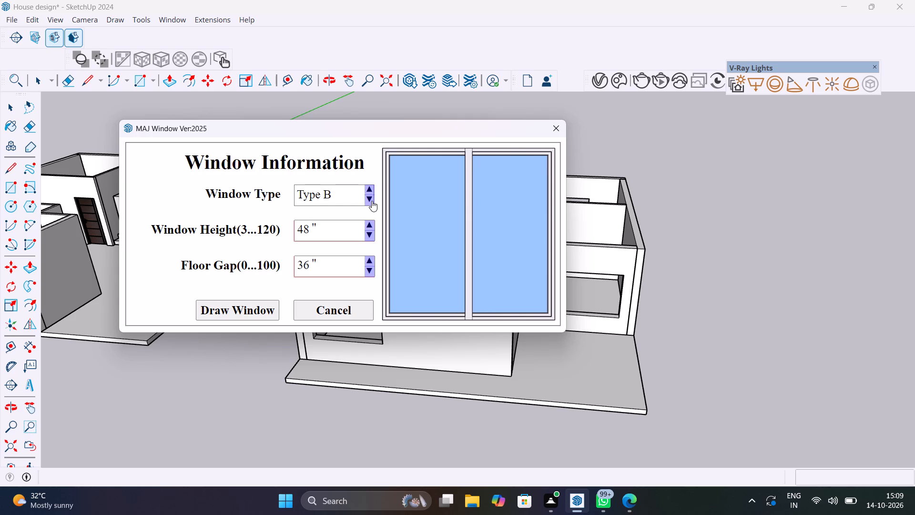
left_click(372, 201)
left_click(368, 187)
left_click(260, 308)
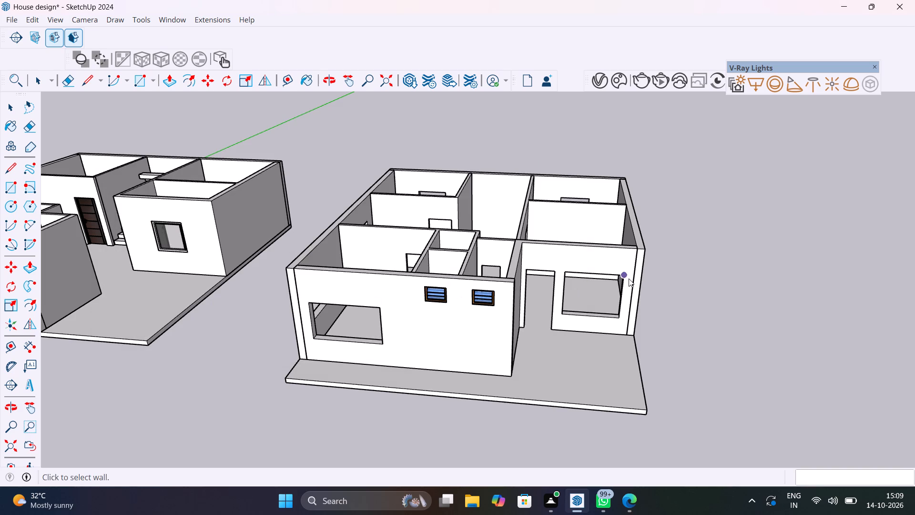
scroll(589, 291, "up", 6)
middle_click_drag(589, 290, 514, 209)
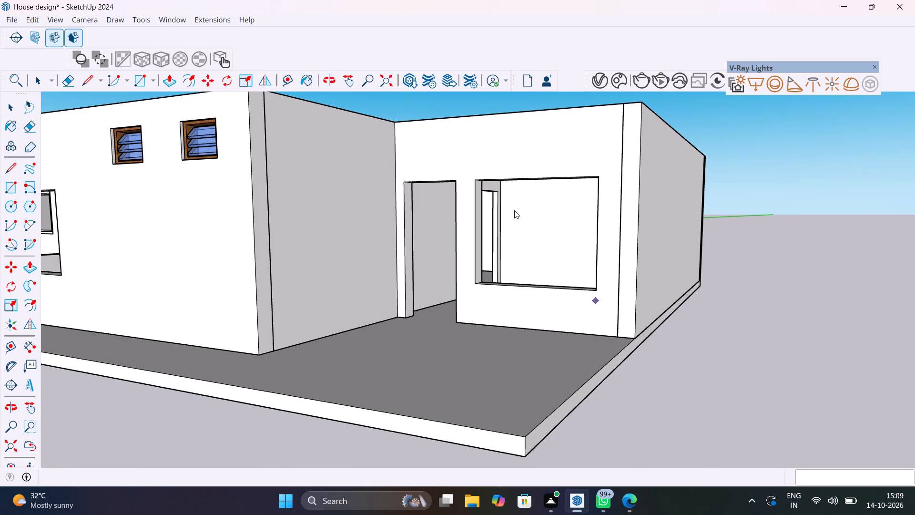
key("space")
Draw a rectangle from corner to corner over the large front window opening beside the entrance door to close it with a face.
scroll(674, 357, "down", 1)
middle_click_drag(674, 356, 724, 396)
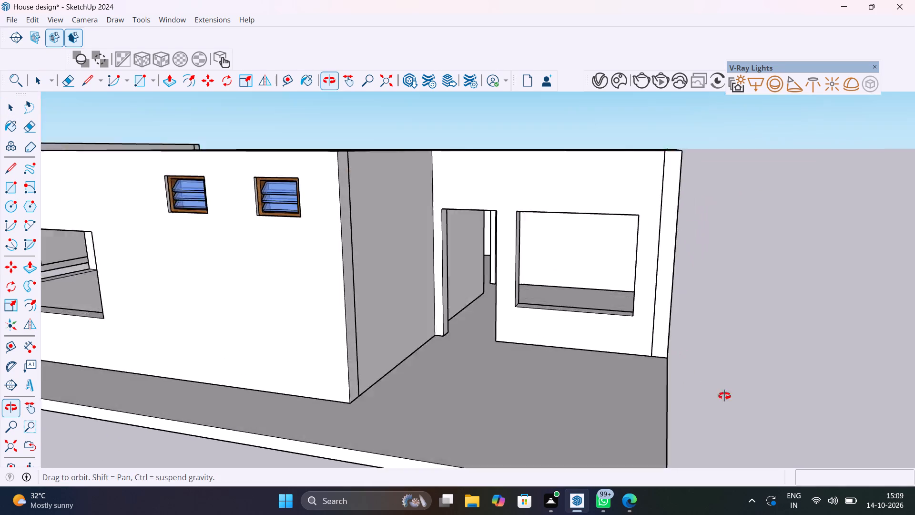
middle_click_drag(724, 396, 742, 412)
scroll(742, 412, "up", 1)
scroll(562, 248, "up", 5)
middle_click_drag(561, 247, 536, 213)
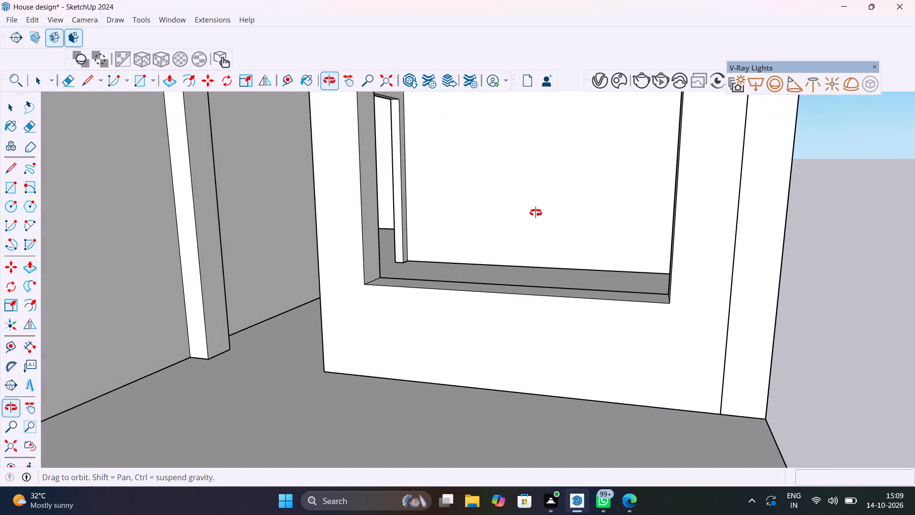
middle_click_drag(536, 213, 522, 251)
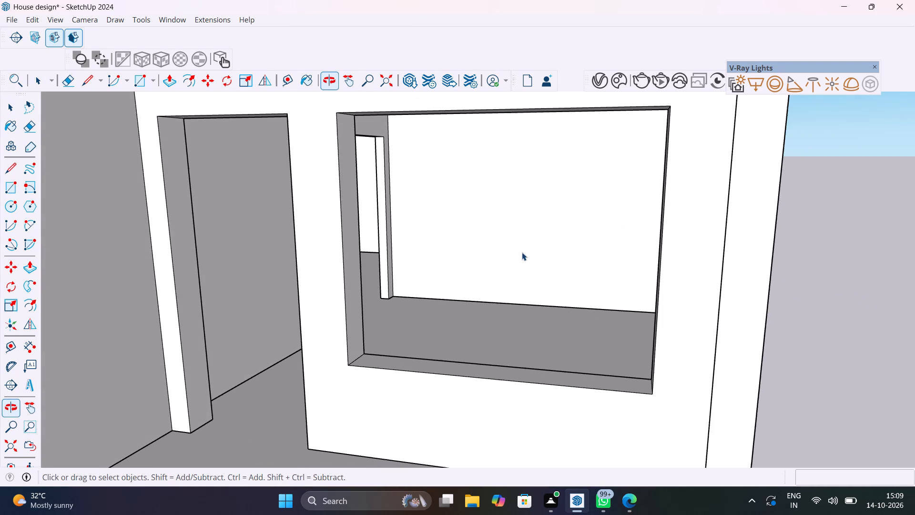
key("r")
left_click(342, 111)
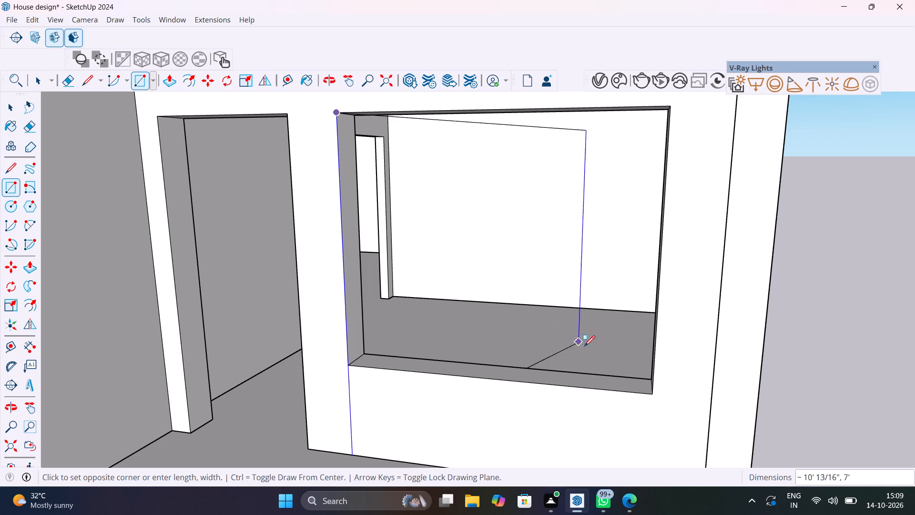
left_click(651, 393)
middle_click_drag(578, 363, 589, 369)
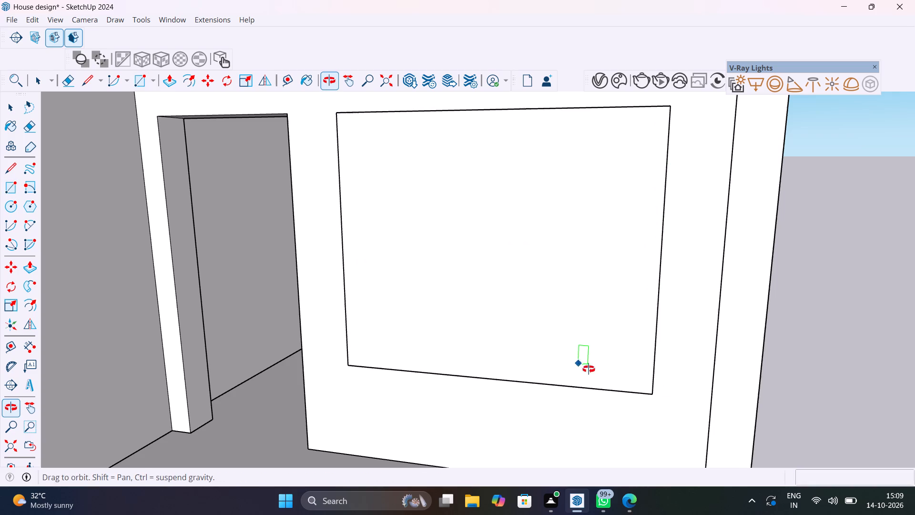
middle_click_drag(589, 369, 623, 391)
key("space")
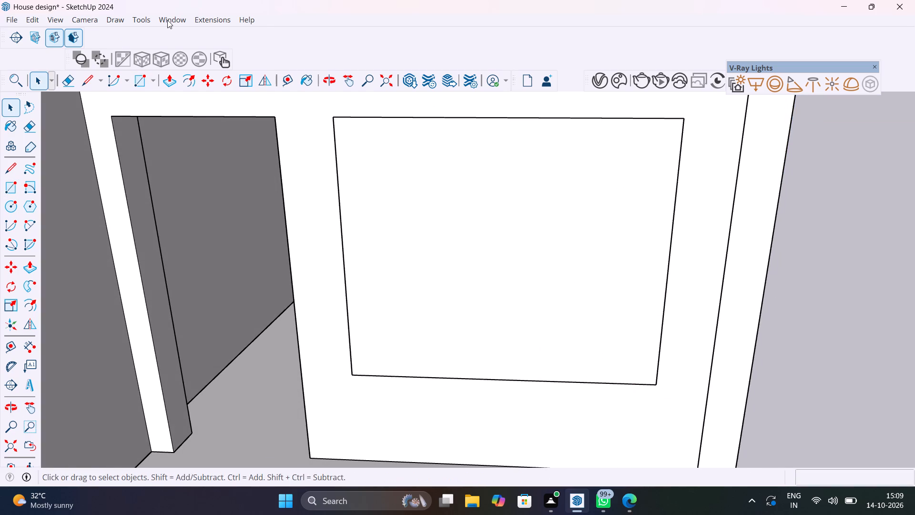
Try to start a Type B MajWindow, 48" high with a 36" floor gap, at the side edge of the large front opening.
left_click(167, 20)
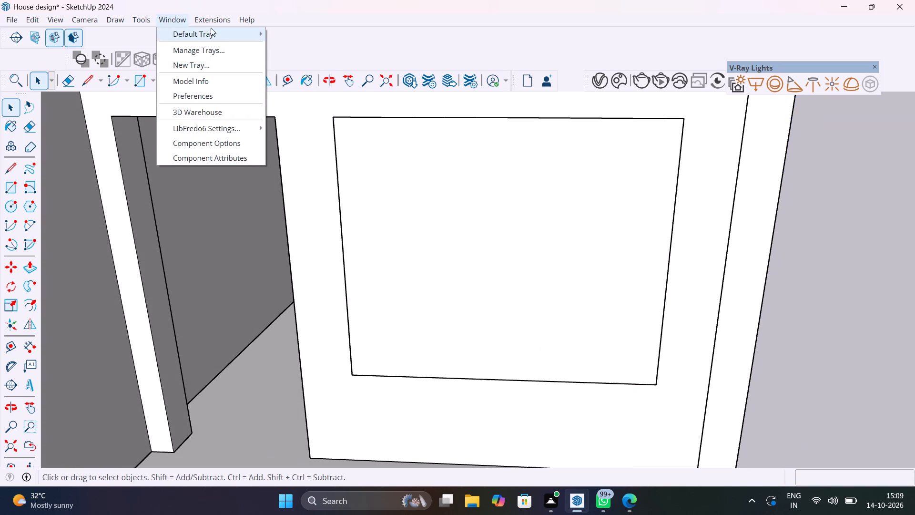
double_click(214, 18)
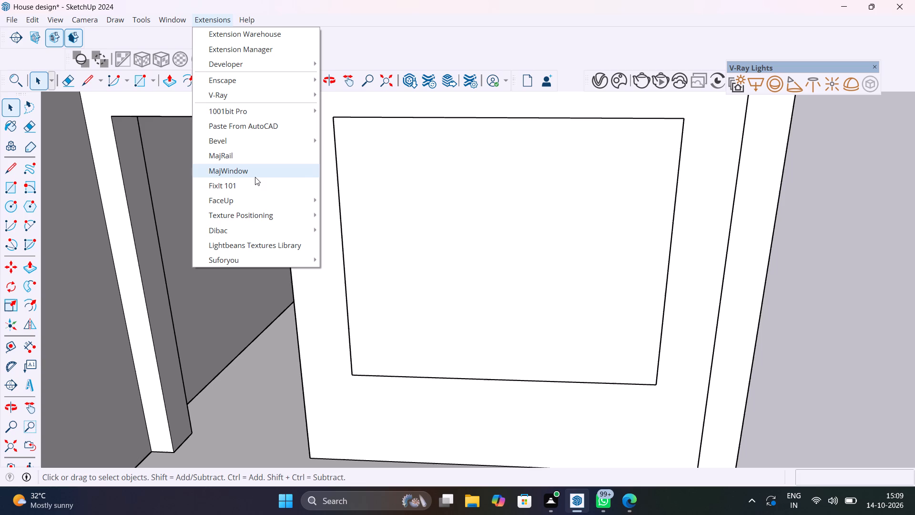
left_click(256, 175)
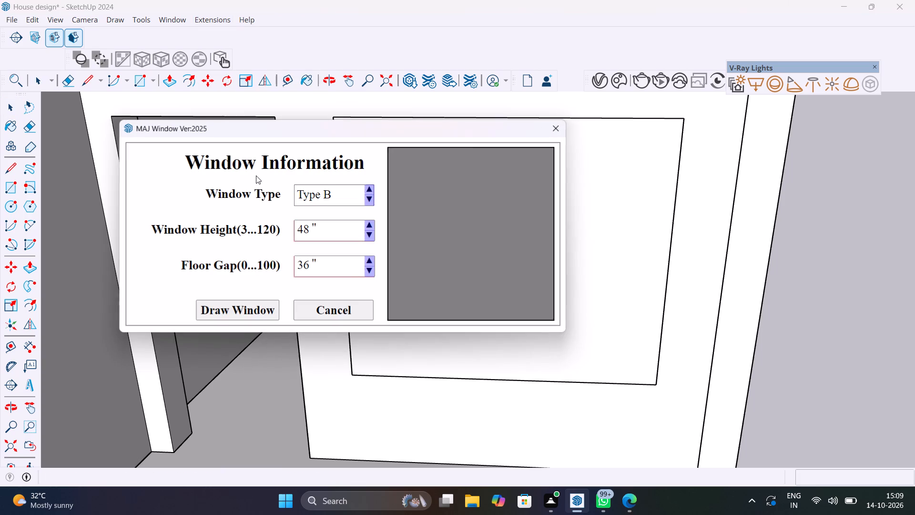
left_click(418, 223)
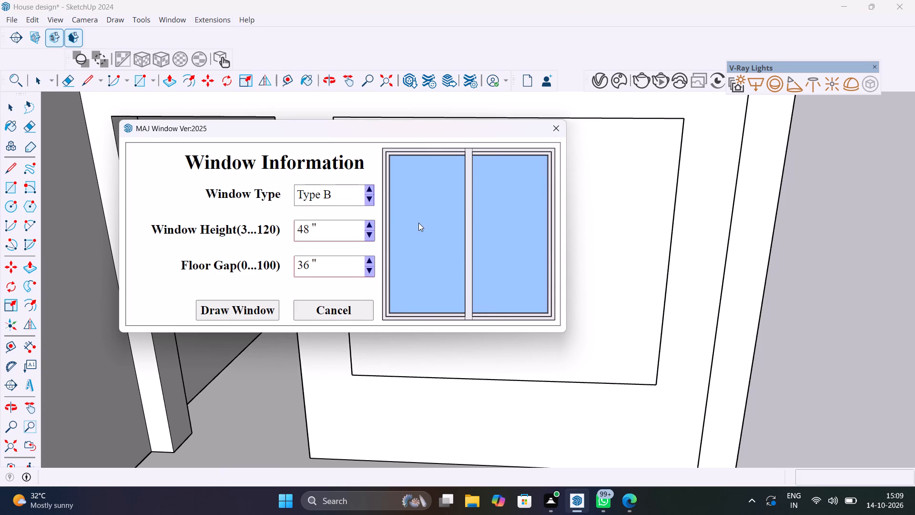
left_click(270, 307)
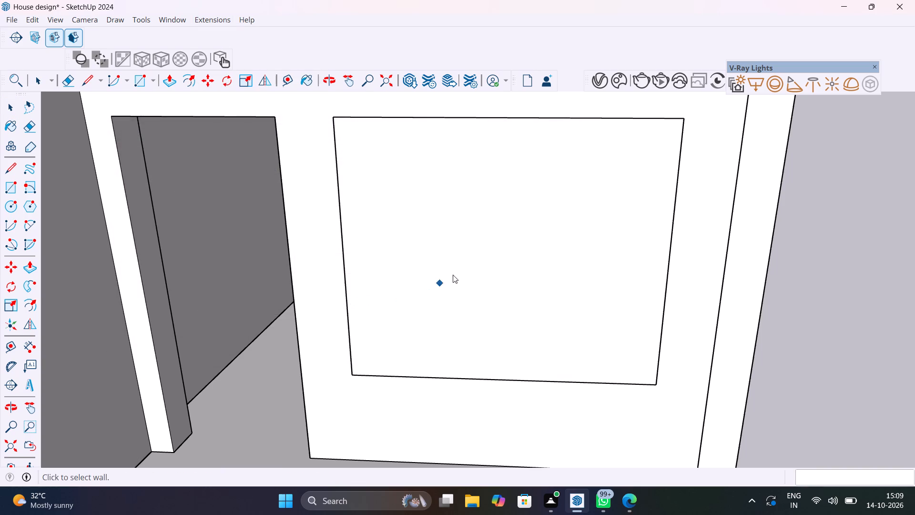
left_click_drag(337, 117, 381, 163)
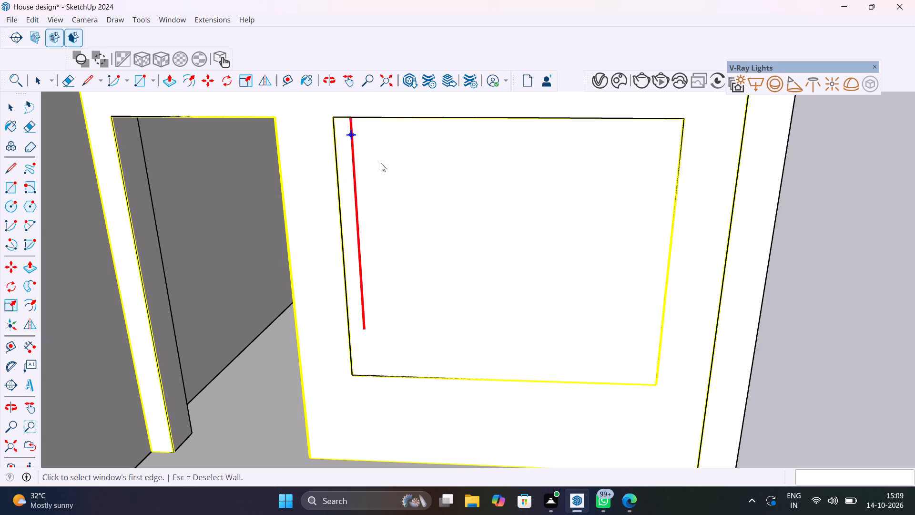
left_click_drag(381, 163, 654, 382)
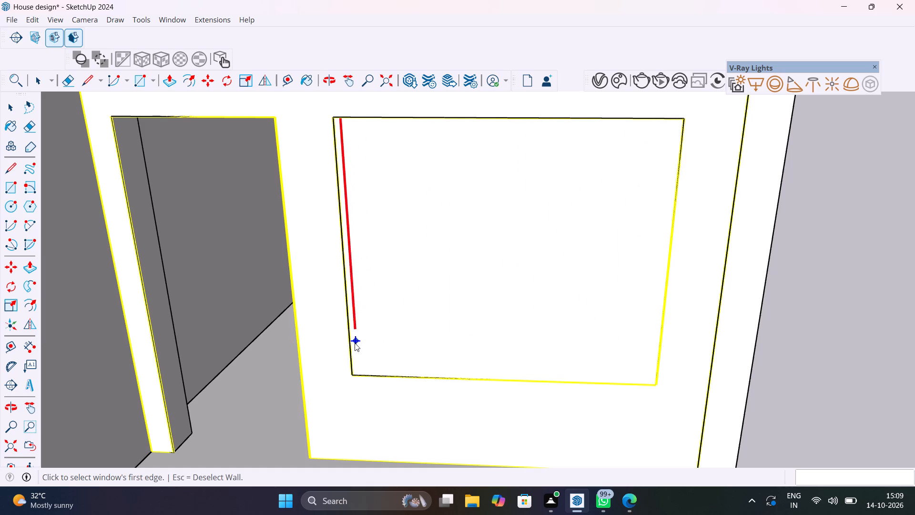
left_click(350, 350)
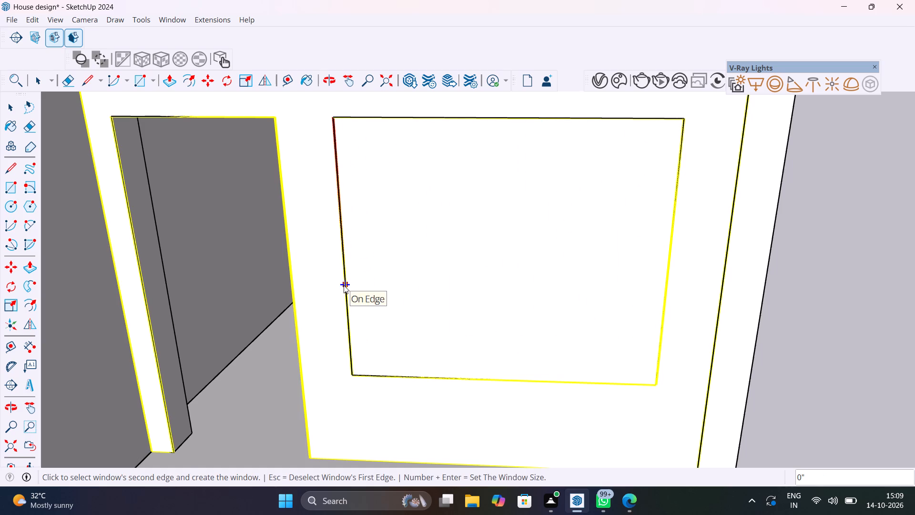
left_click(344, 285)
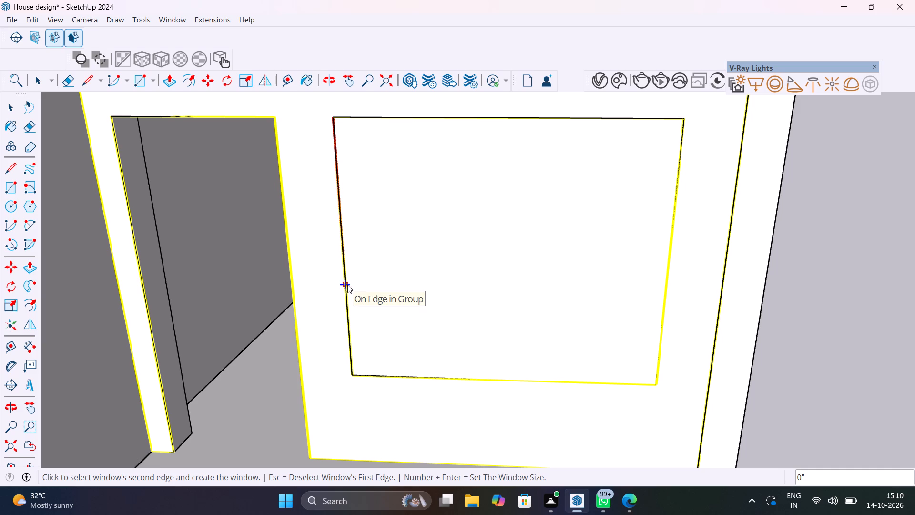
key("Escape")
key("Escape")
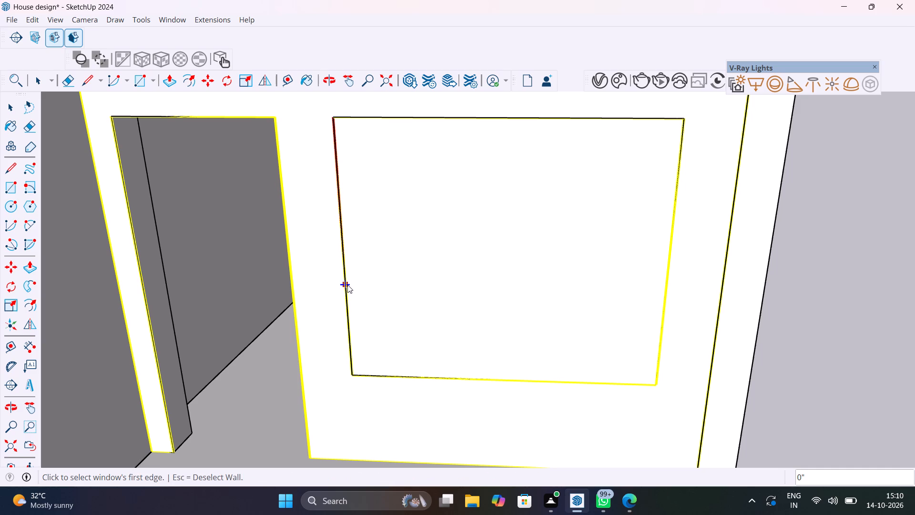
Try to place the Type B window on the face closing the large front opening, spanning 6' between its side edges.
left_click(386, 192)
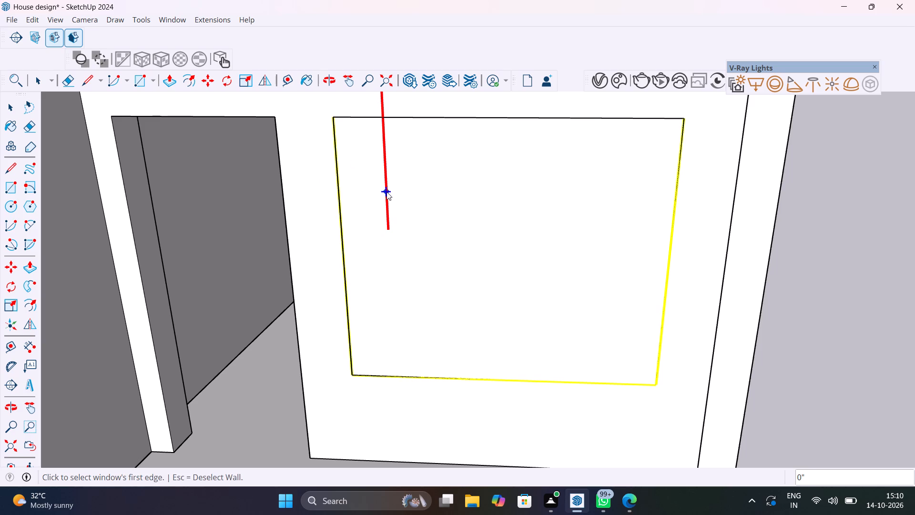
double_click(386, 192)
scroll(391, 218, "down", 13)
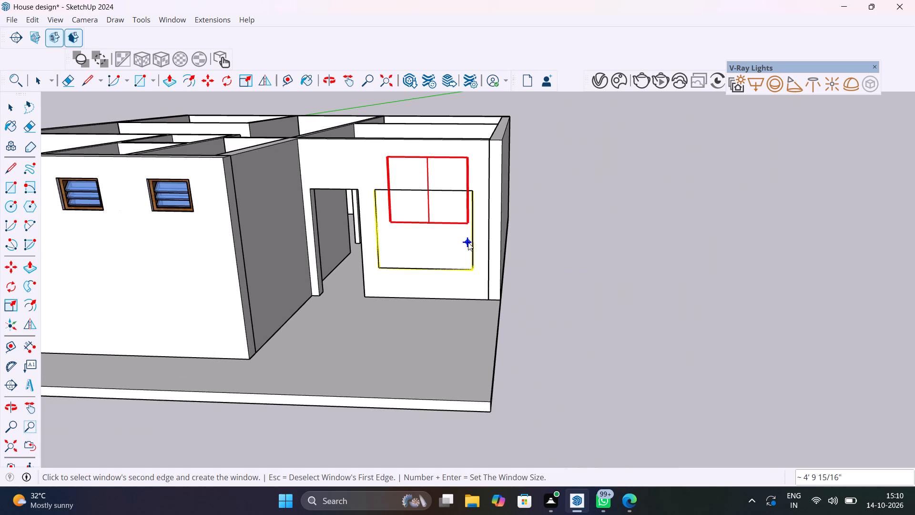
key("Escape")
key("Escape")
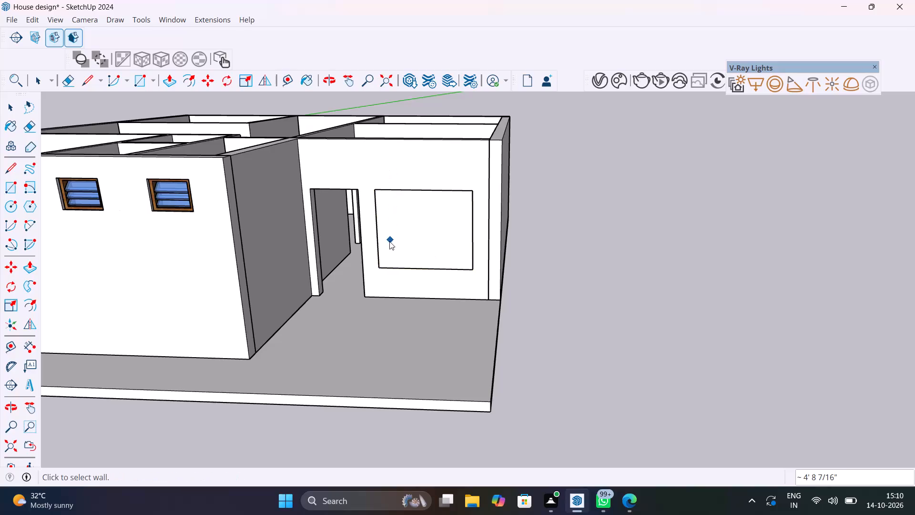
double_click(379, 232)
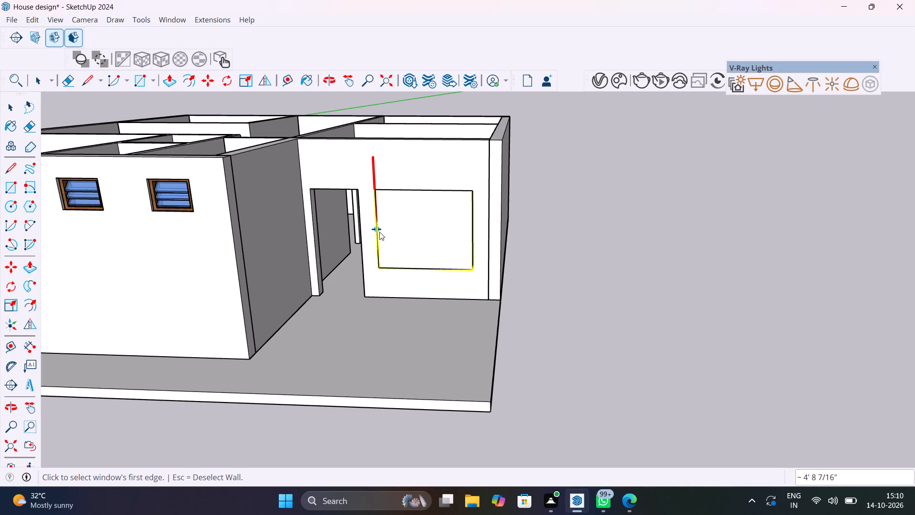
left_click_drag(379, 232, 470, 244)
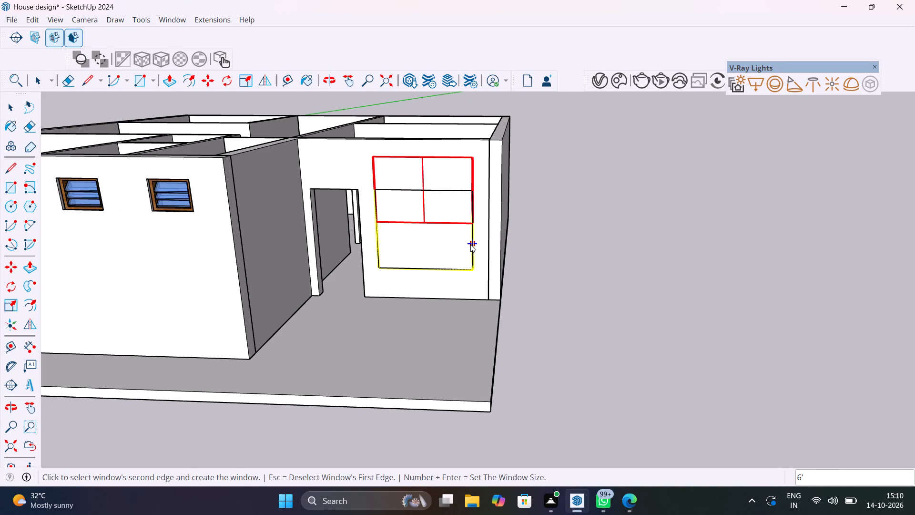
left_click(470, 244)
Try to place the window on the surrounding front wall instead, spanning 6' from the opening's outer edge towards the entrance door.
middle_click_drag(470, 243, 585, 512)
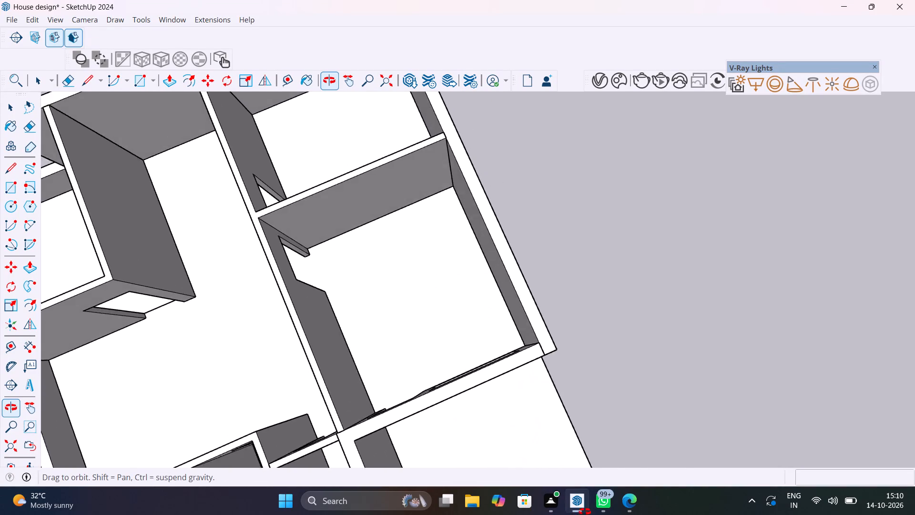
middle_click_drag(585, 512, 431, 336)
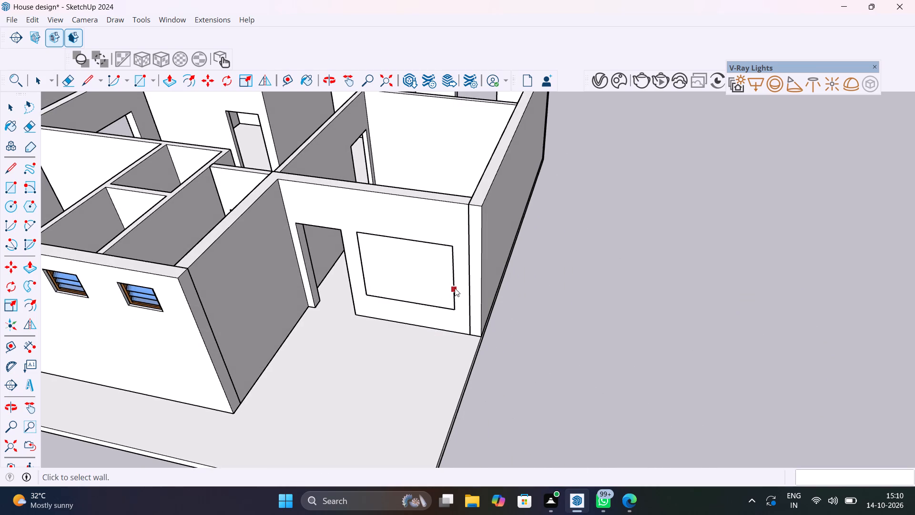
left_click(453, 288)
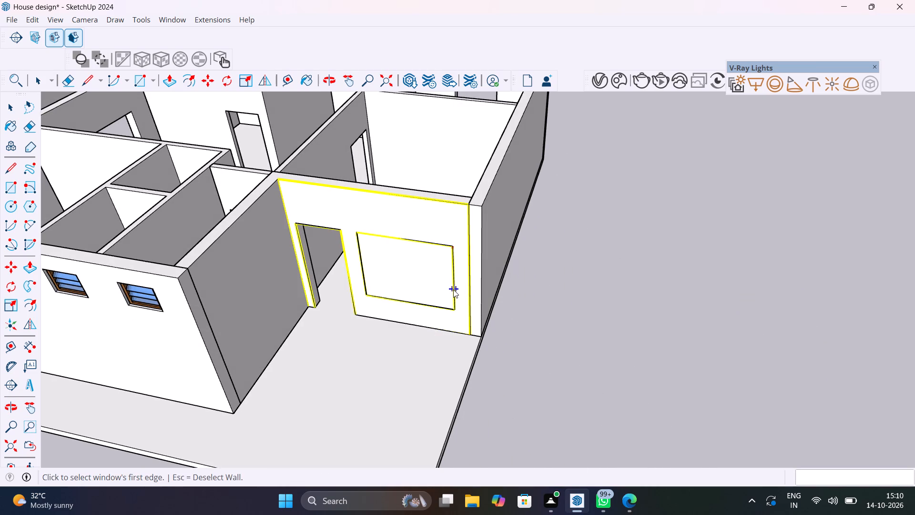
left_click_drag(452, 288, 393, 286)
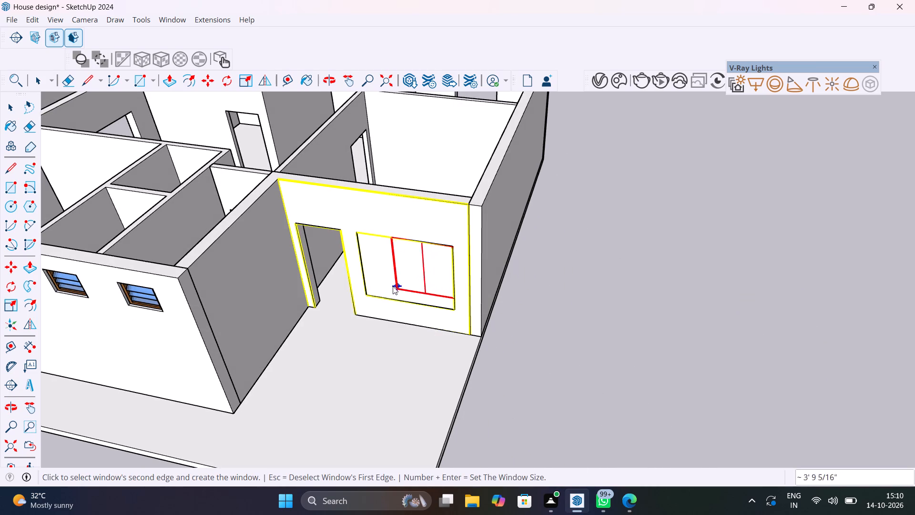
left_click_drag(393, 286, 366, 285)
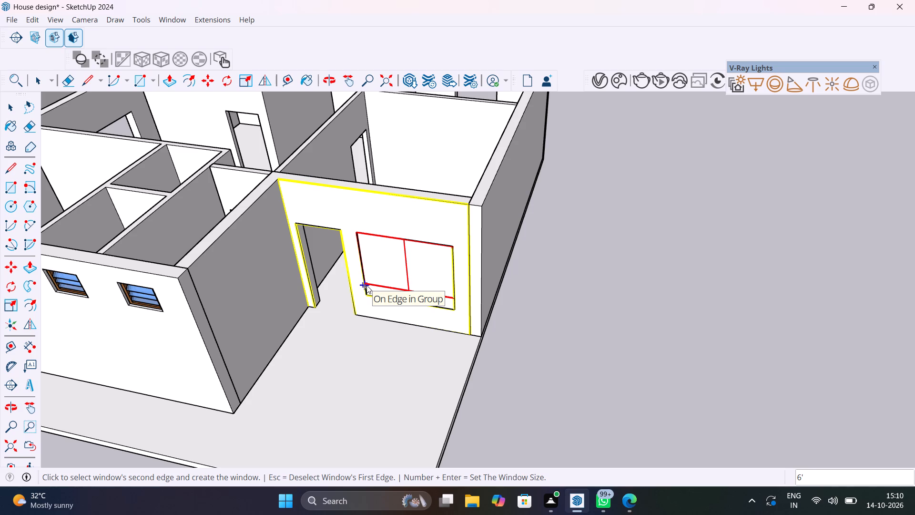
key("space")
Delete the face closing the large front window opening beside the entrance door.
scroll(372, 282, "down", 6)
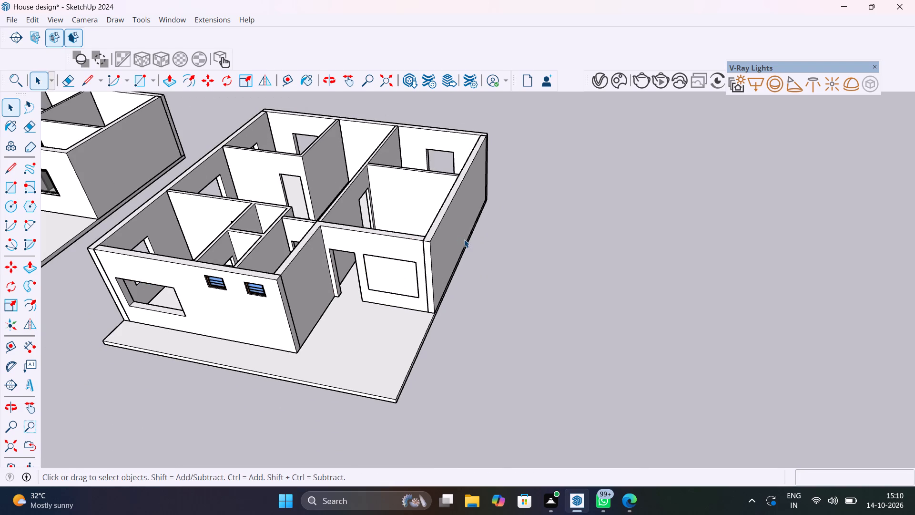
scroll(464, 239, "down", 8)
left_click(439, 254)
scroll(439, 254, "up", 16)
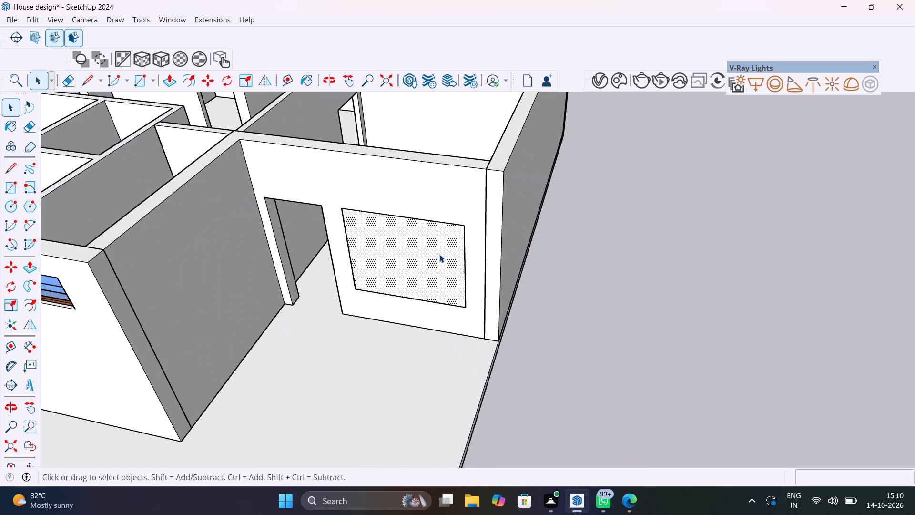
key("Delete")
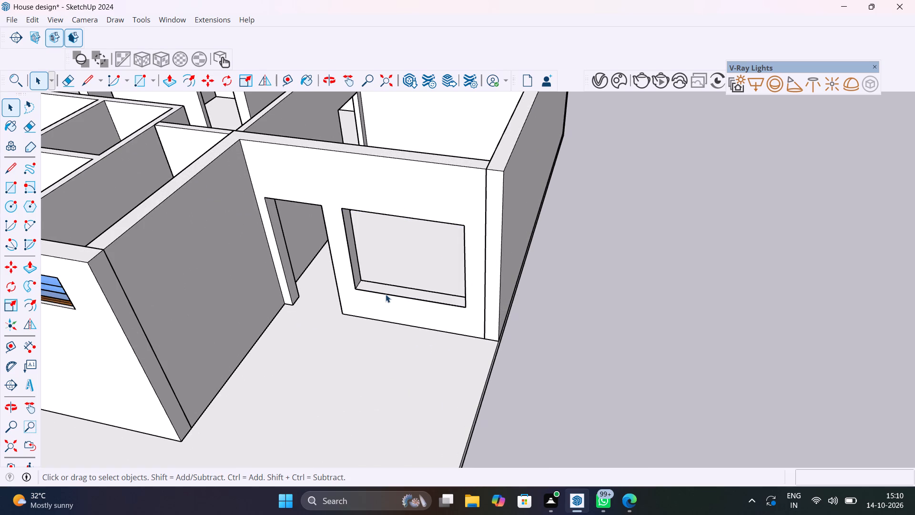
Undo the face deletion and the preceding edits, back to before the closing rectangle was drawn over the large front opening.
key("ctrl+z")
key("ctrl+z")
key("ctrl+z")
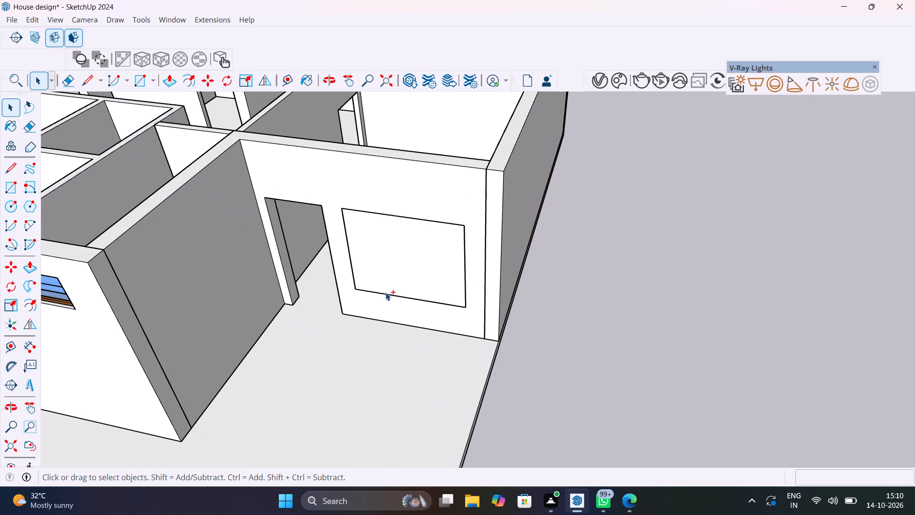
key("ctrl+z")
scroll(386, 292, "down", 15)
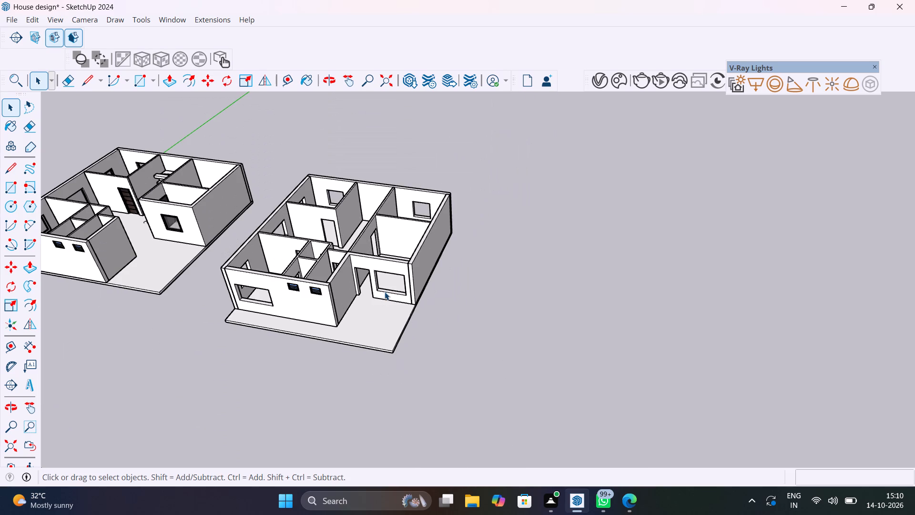
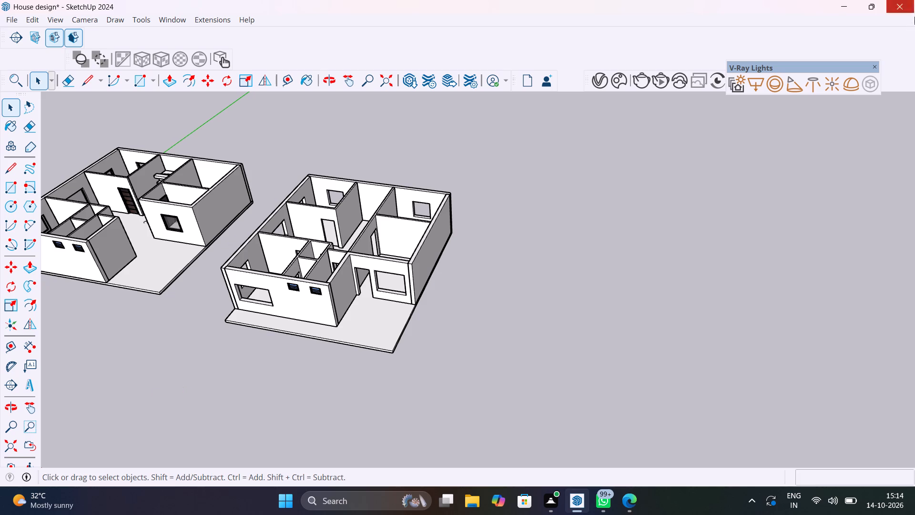
Examine the unfitted house's front openings, interior walls and door openings from the front, side and above.
scroll(914, 0, "up", 2)
scroll(375, 306, "up", 4)
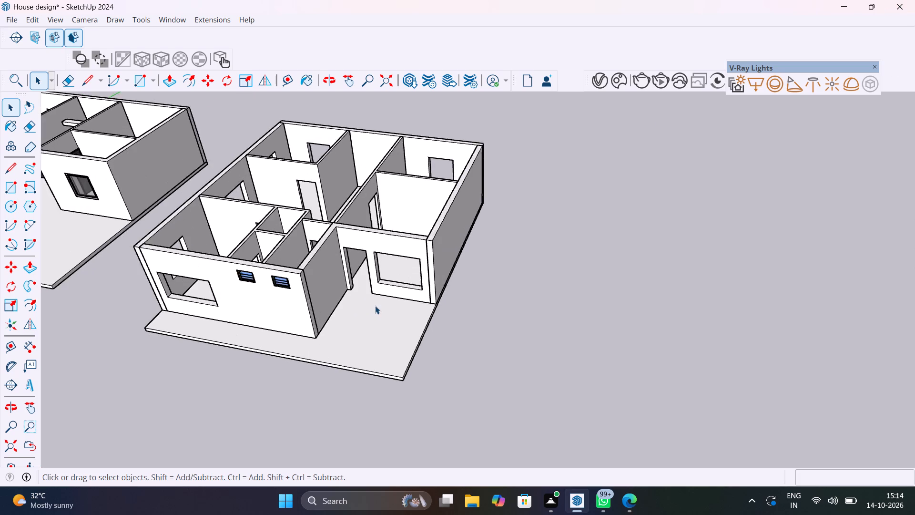
scroll(375, 306, "up", 4)
middle_click_drag(376, 308, 437, 287, "shift")
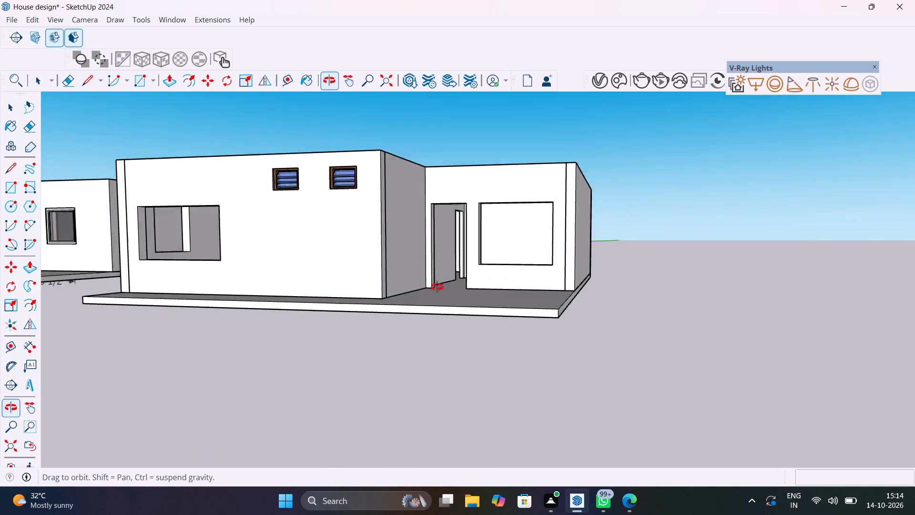
middle_click_drag(437, 287, 408, 370, "shift")
scroll(354, 268, "up", 5)
middle_click_drag(360, 268, 455, 340)
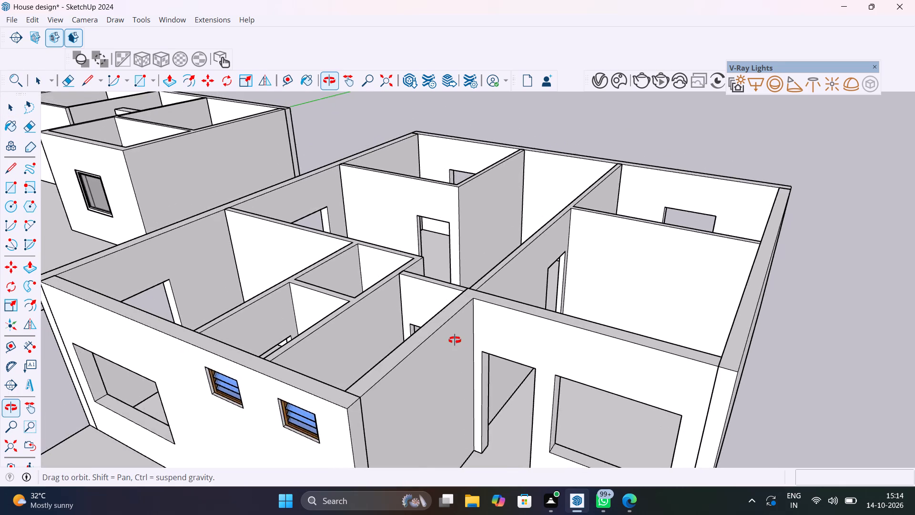
middle_click_drag(455, 340, 834, 406)
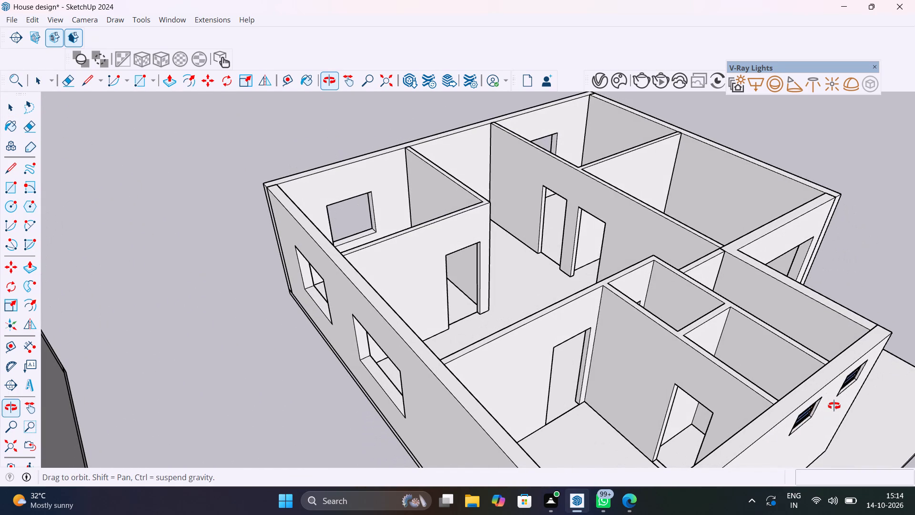
middle_click_drag(834, 406, 458, 368)
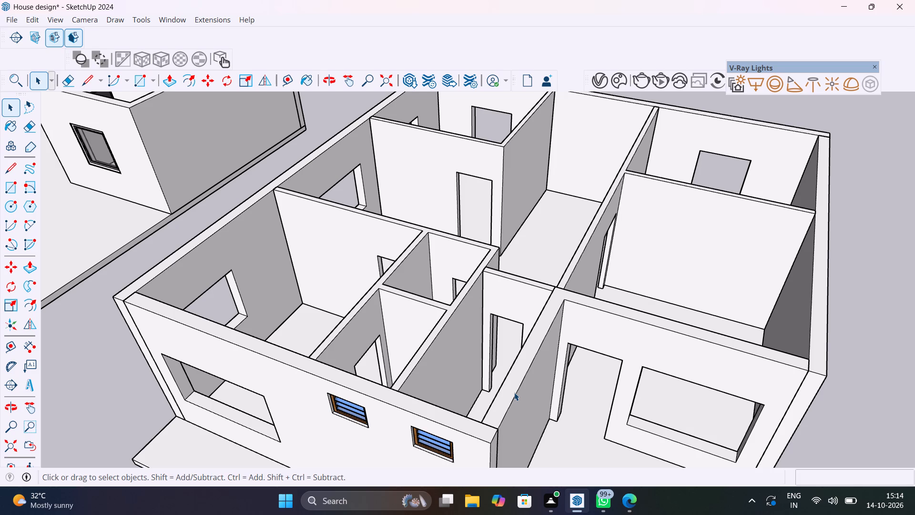
scroll(585, 389, "down", 11)
middle_click_drag(585, 389, 610, 317)
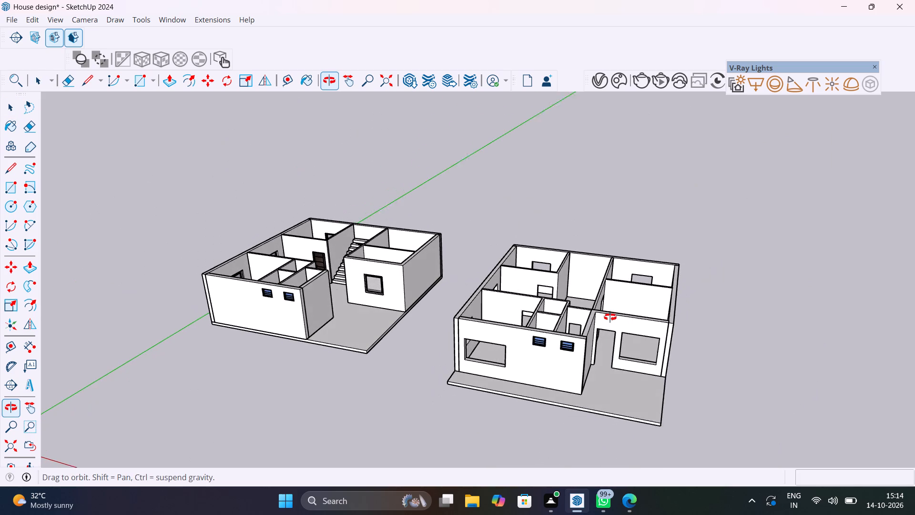
middle_click_drag(610, 317, 598, 286)
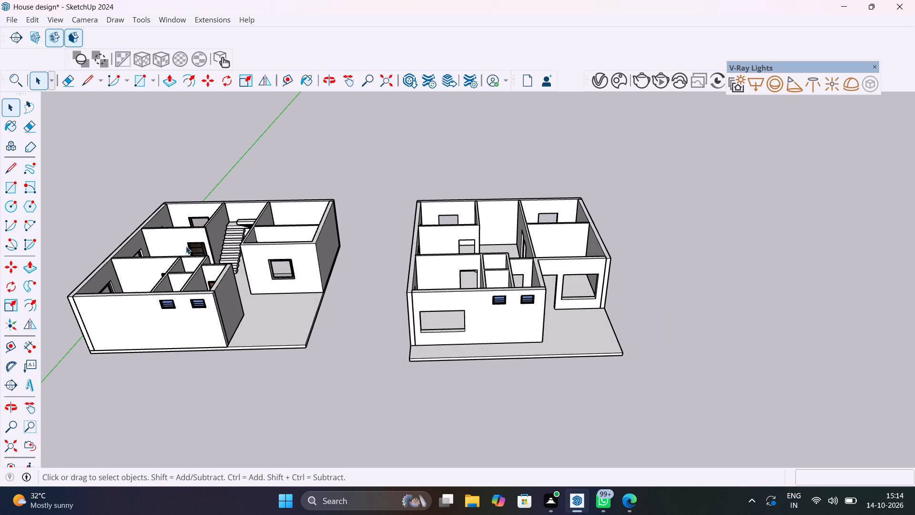
Examine the finished house's staircase, corner rooms and front window, and compare its layout with the unfitted house.
scroll(220, 237, "up", 9)
middle_click_drag(278, 250, 407, 268)
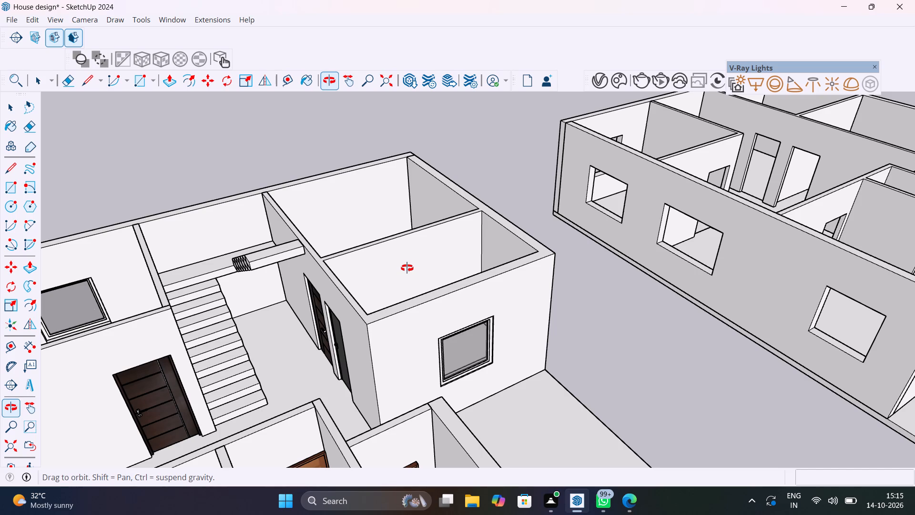
middle_click_drag(407, 268, 327, 271)
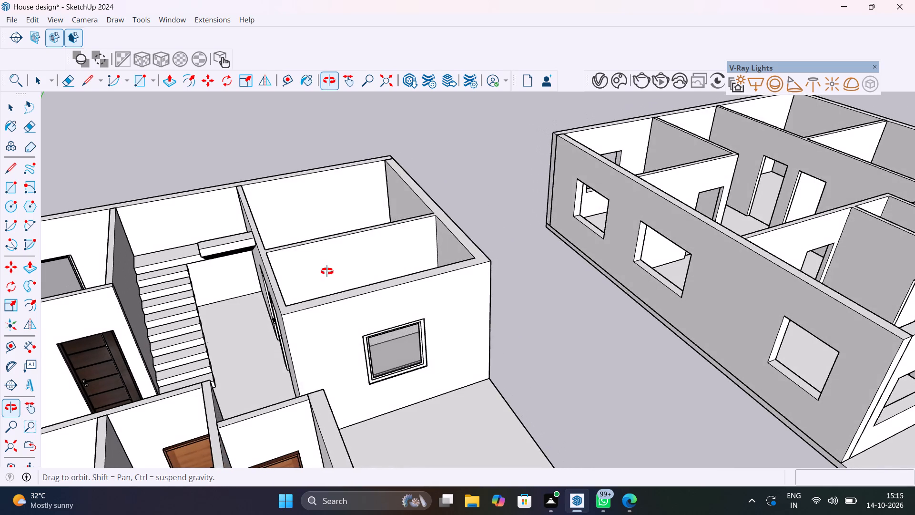
middle_click_drag(327, 271, 420, 288)
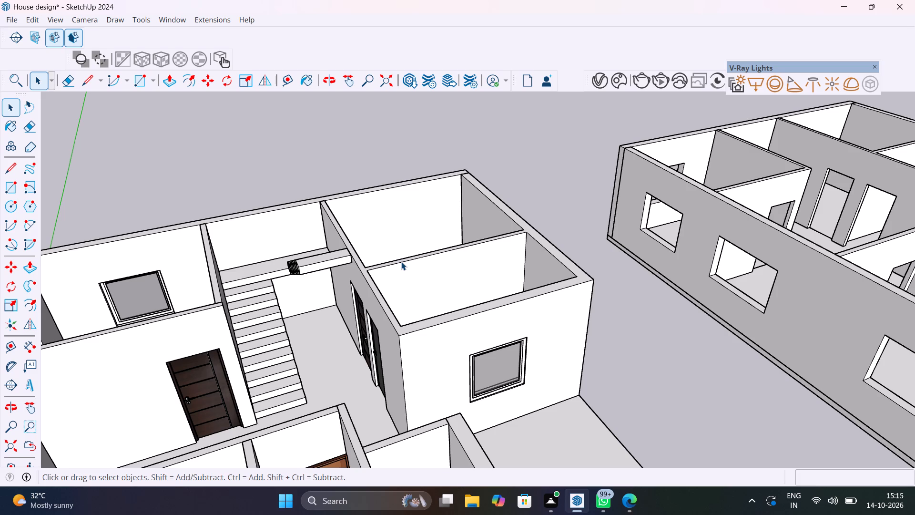
scroll(505, 247, "up", 8)
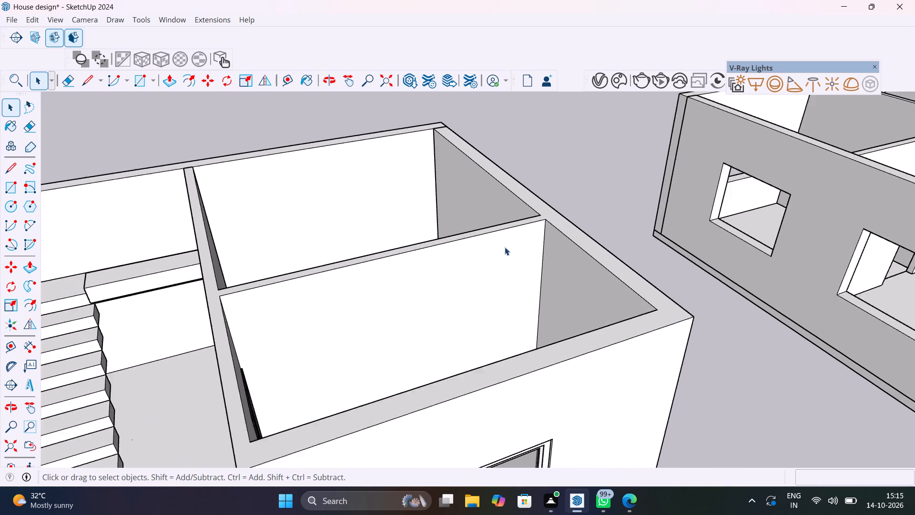
scroll(495, 322, "down", 20)
middle_click_drag(509, 339, 402, 283)
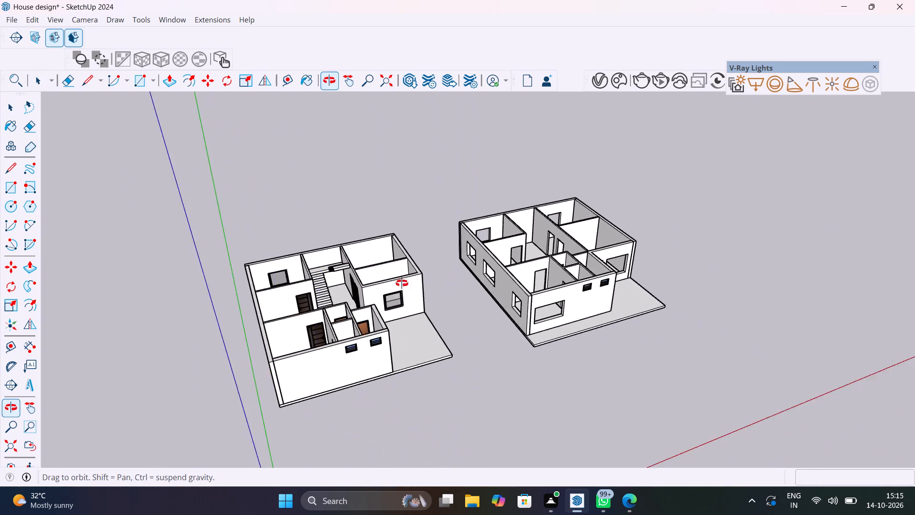
middle_click_drag(402, 283, 170, 265)
scroll(660, 321, "up", 12)
middle_click_drag(657, 328, 659, 328, "shift")
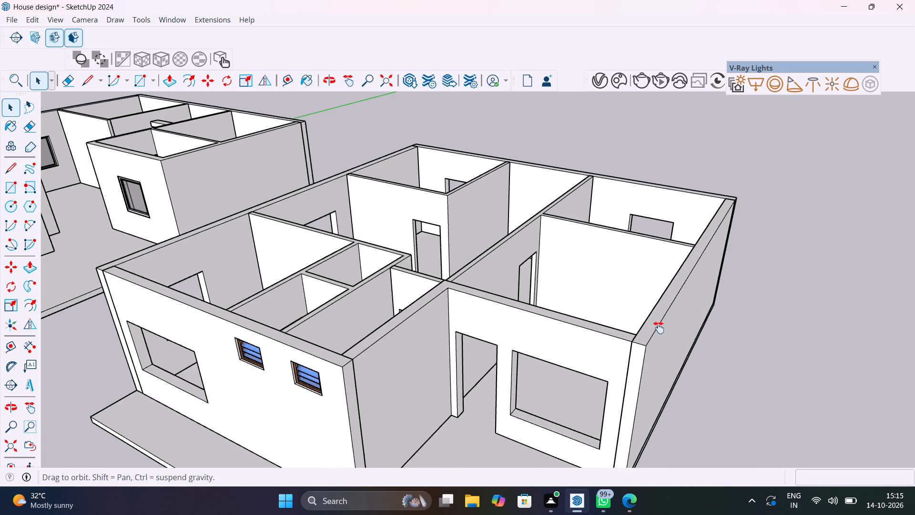
middle_click_drag(659, 328, 914, 300, "shift")
scroll(627, 317, "down", 6)
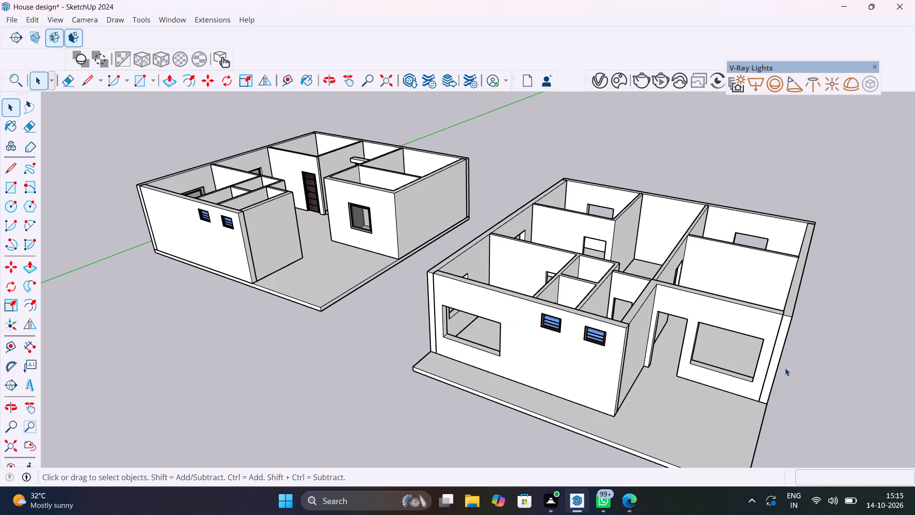
middle_click_drag(556, 356, 880, 421)
Copy the whole unfitted house onto the finished house as an upper floor, matching its bottom rear corner to the top wall corner.
left_click(612, 262)
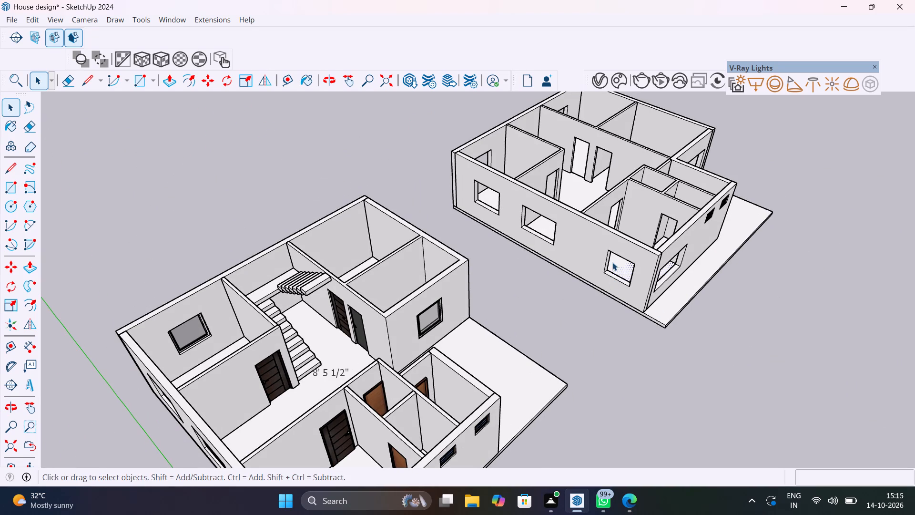
scroll(609, 253, "down", 7)
middle_click_drag(631, 255, 387, 206)
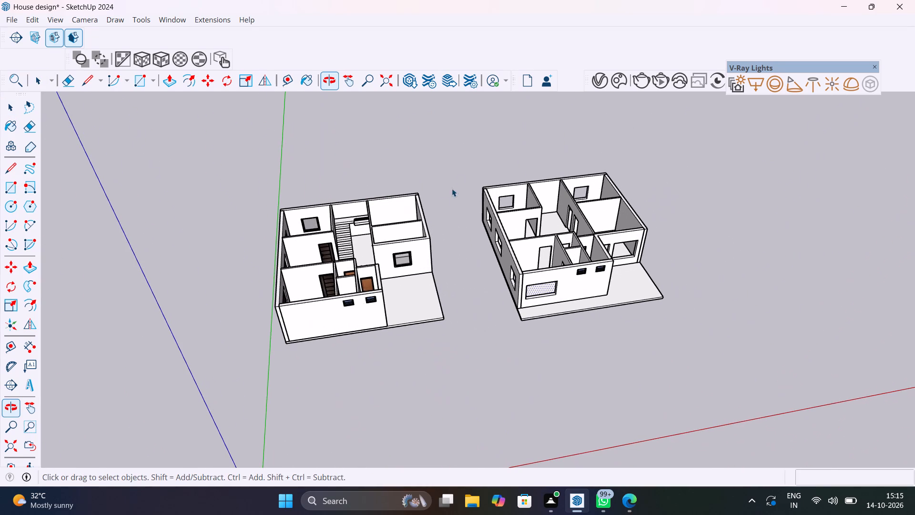
left_click_drag(456, 160, 709, 345)
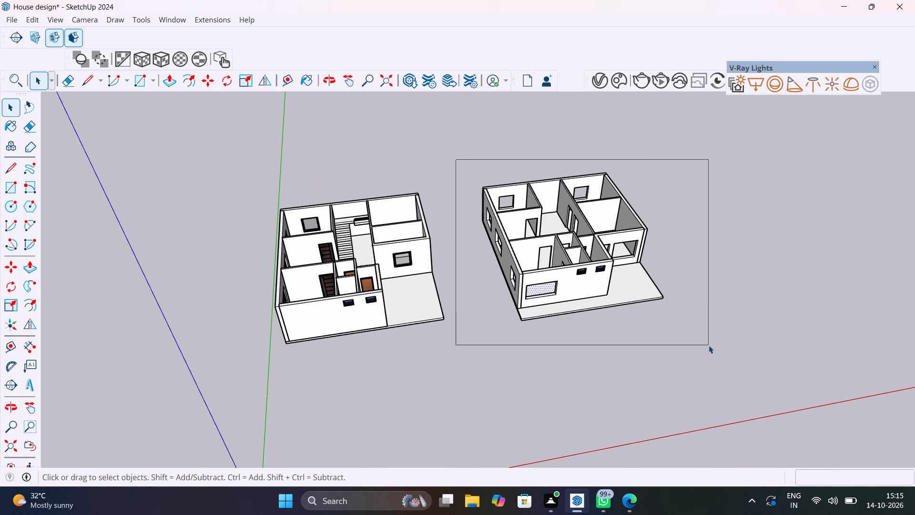
left_click_drag(709, 345, 709, 346)
middle_click_drag(521, 284, 809, 305)
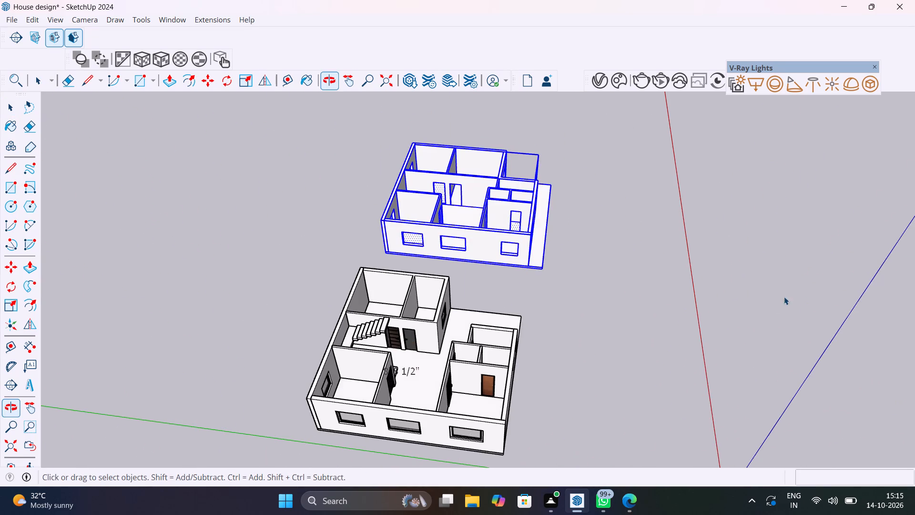
scroll(403, 251, "up", 15)
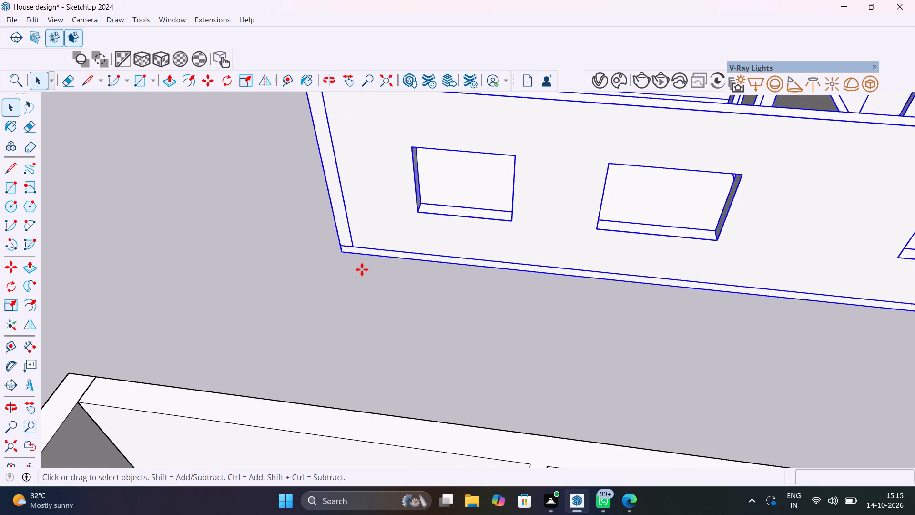
key("m")
left_click(342, 257)
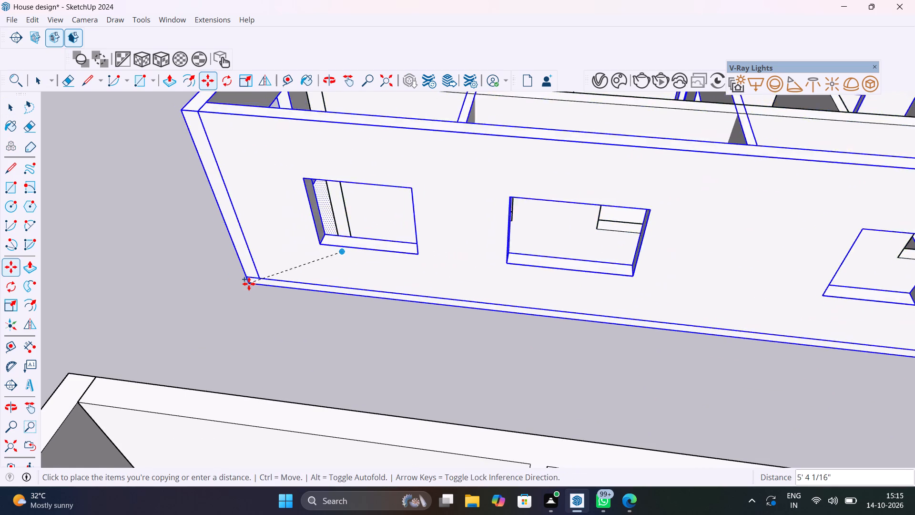
scroll(249, 284, "down", 15)
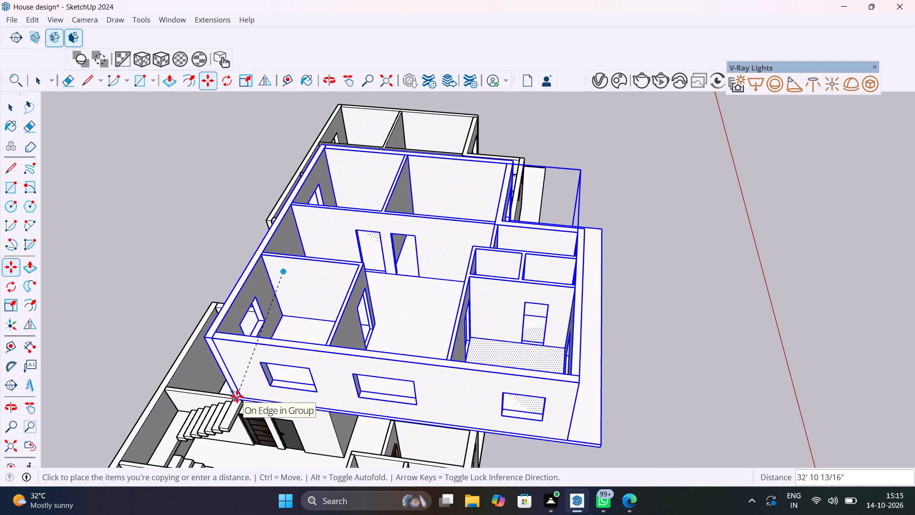
middle_click_drag(237, 396, 527, 217, "shift")
scroll(527, 217, "up", 1)
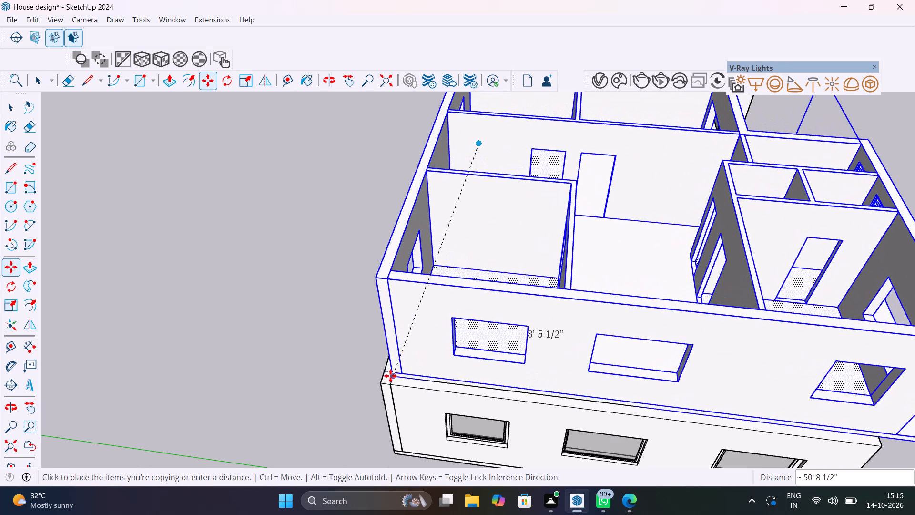
left_click(384, 384)
scroll(451, 394, "down", 2)
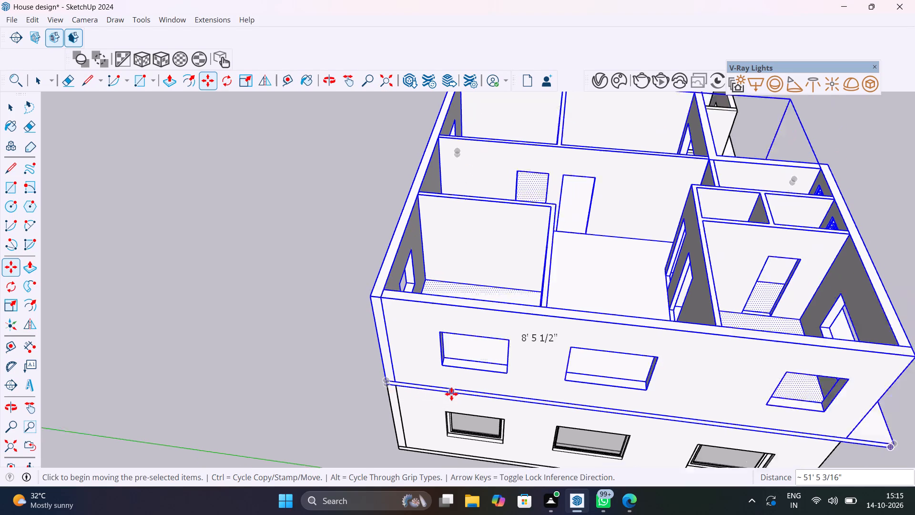
scroll(451, 394, "down", 12)
key("space")
left_click(633, 377)
Inspect the stacked two-storey house from the front, side and rear, checking how the upper floor's walls, slab and openings align with the ground floor.
middle_click_drag(596, 384, 365, 305)
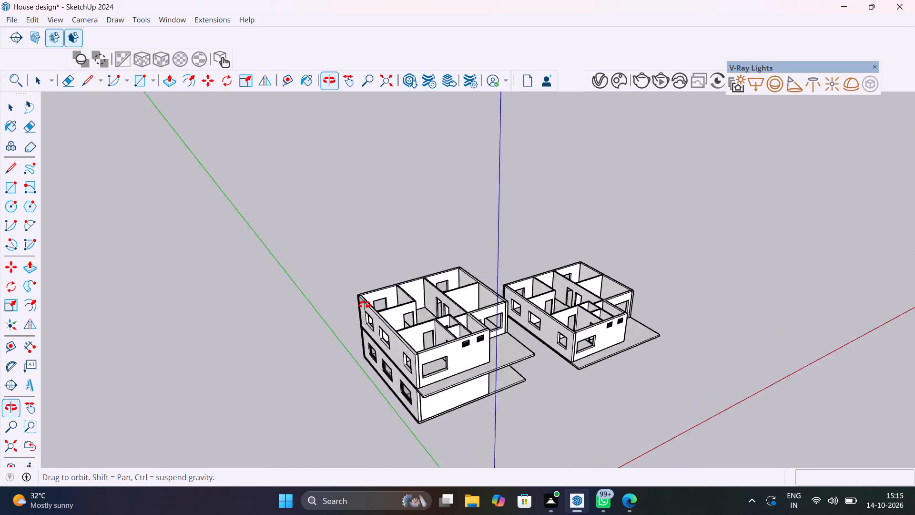
middle_click_drag(365, 305, 212, 301)
scroll(358, 310, "up", 10)
middle_click_drag(421, 347, 486, 281)
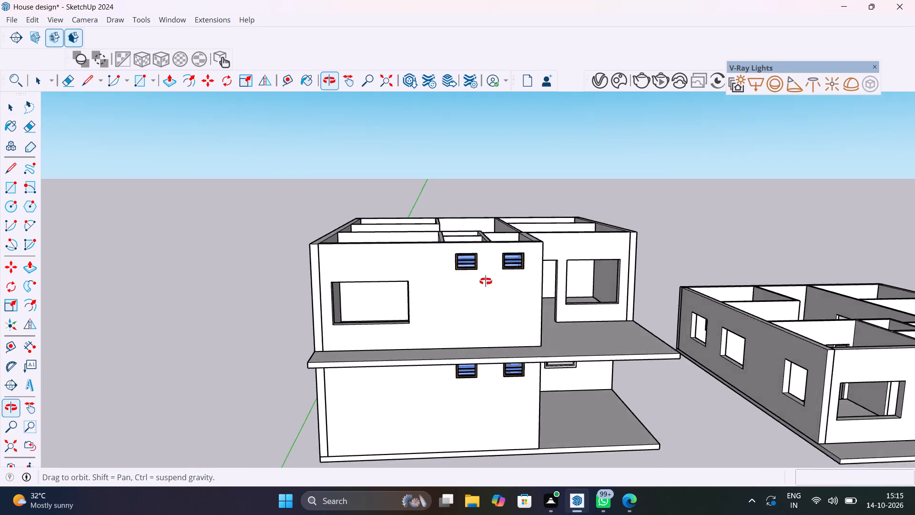
middle_click_drag(486, 281, 532, 260)
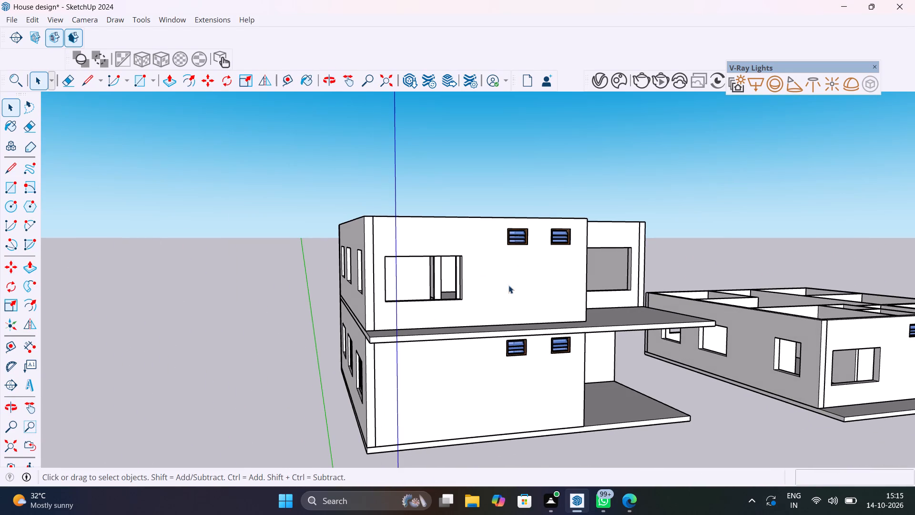
scroll(441, 340, "up", 5)
middle_click_drag(437, 349, 566, 319)
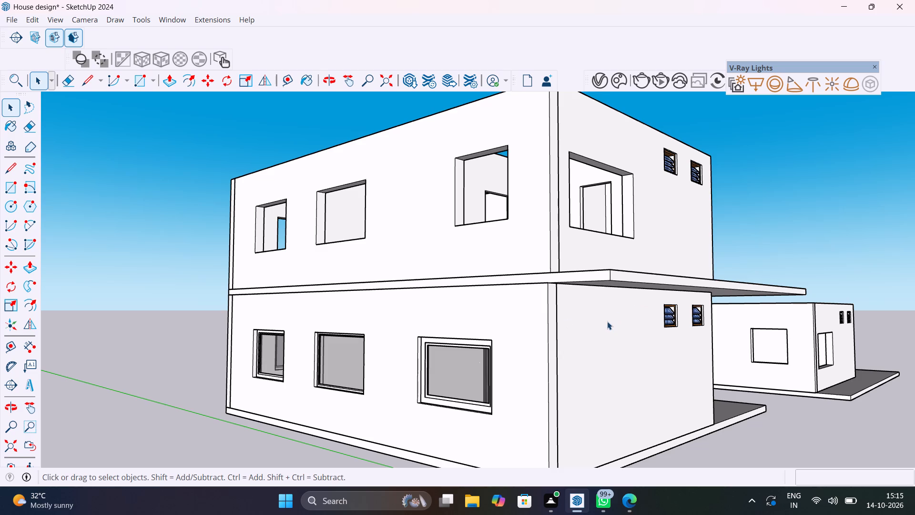
scroll(607, 321, "down", 6)
middle_click_drag(639, 323, 488, 377)
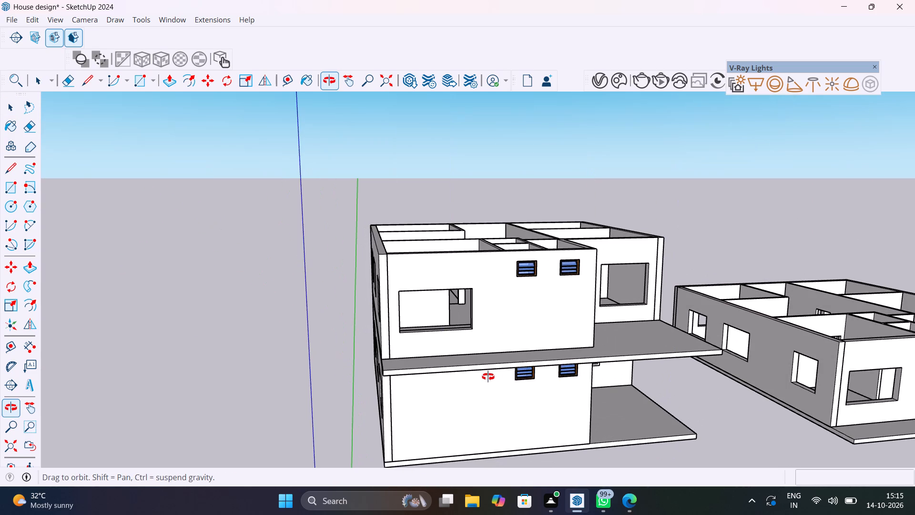
middle_click_drag(488, 377, 371, 377)
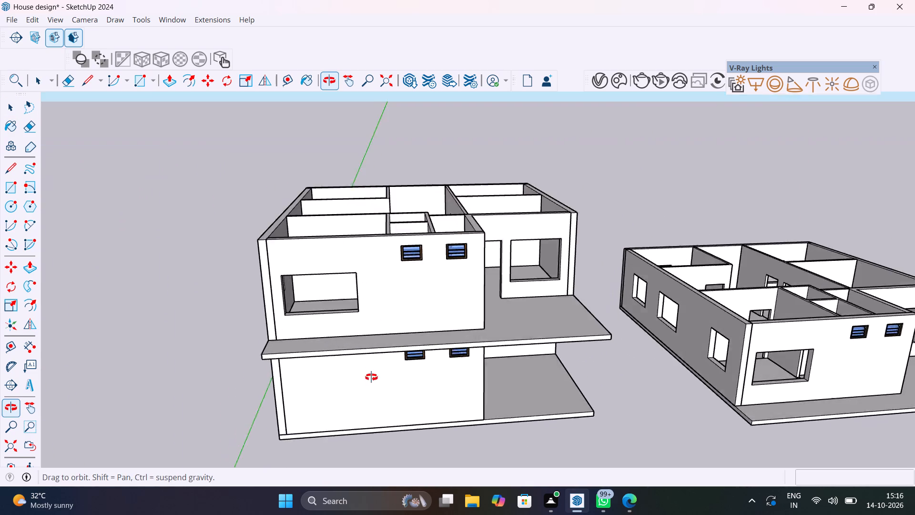
middle_click_drag(371, 377, 256, 379)
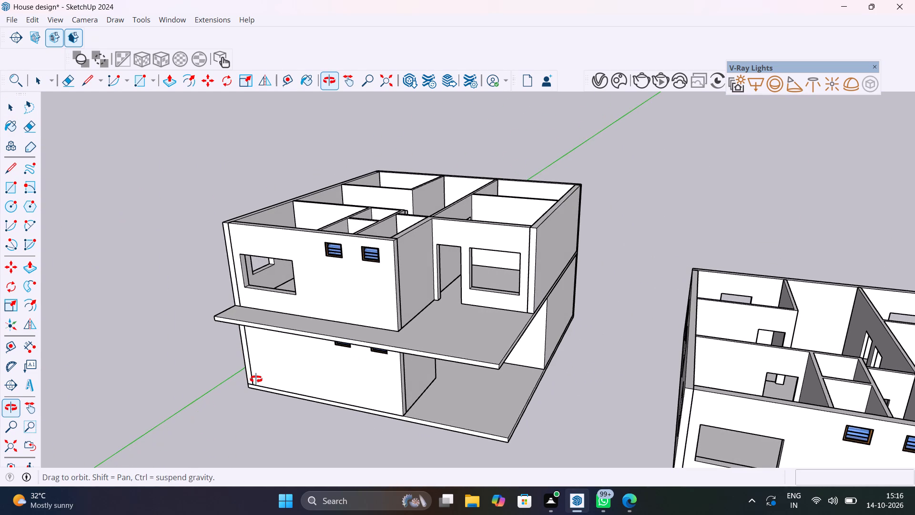
middle_click_drag(256, 379, 295, 409)
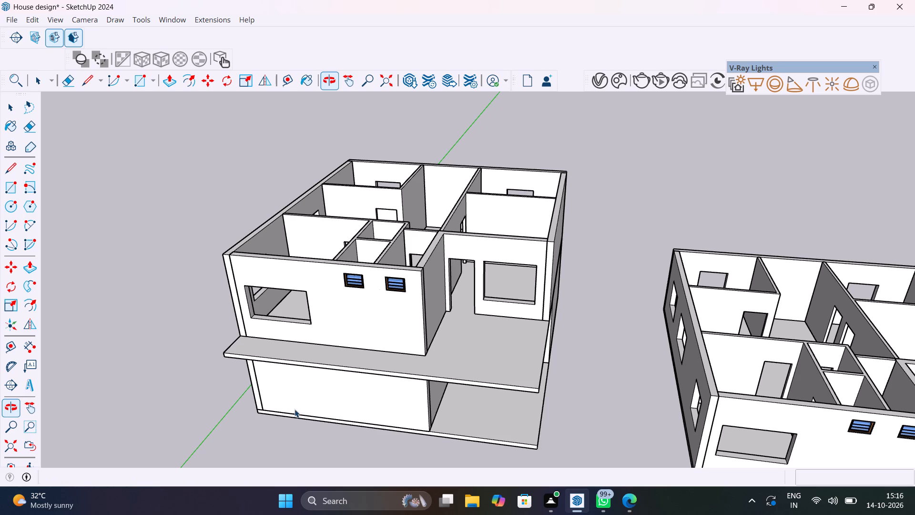
scroll(331, 361, "down", 3)
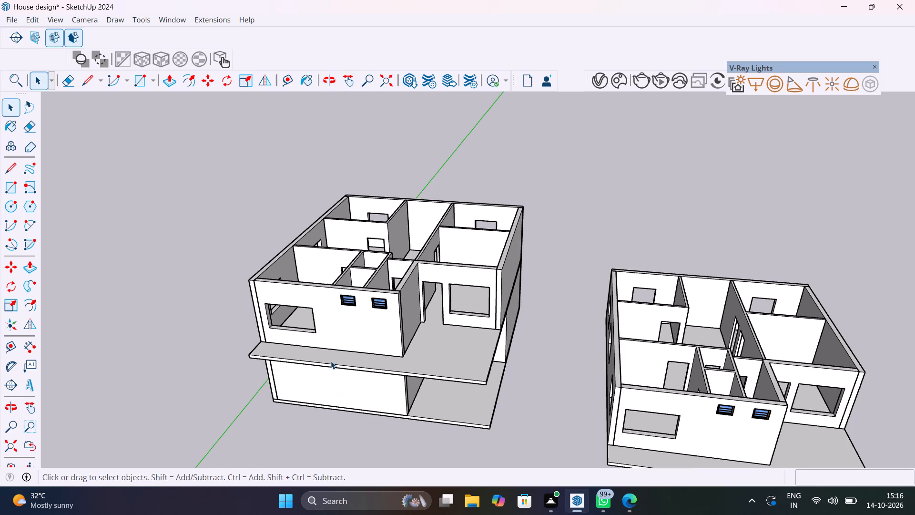
middle_click_drag(395, 362, 501, 296)
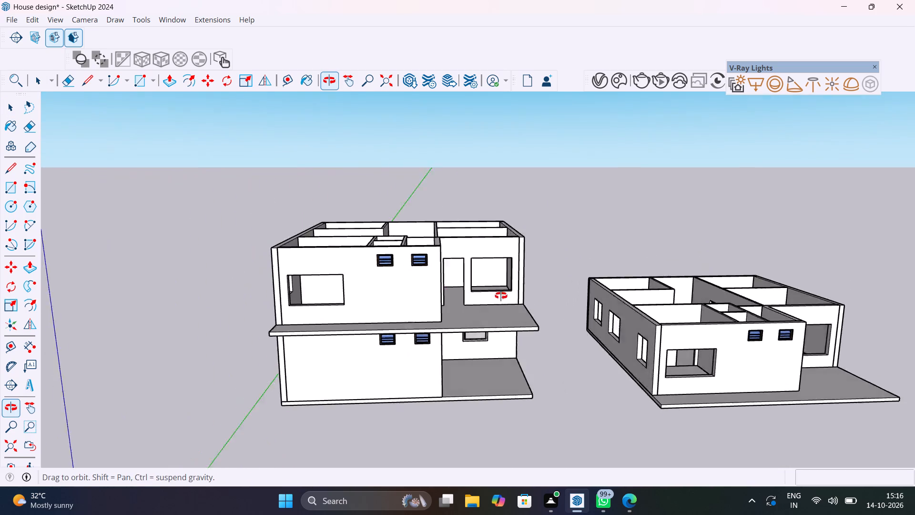
middle_click_drag(501, 296, 793, 298)
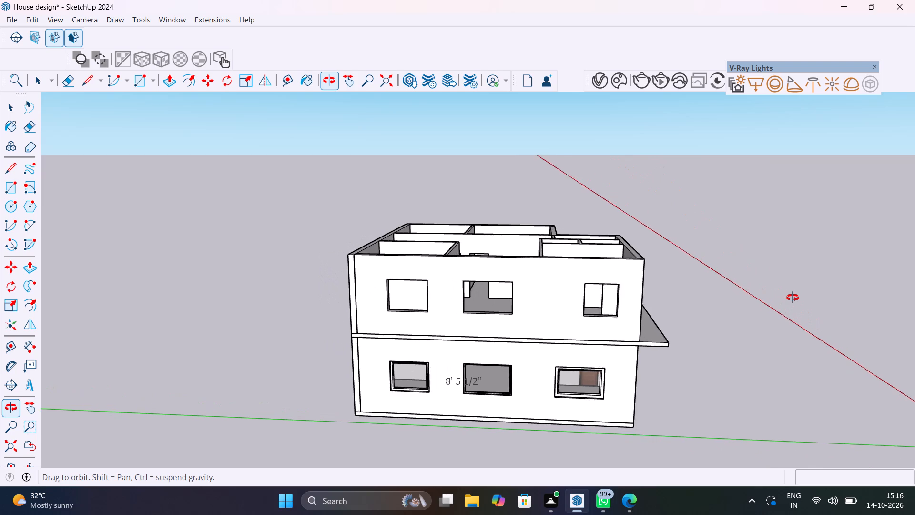
middle_click_drag(793, 298, 914, 291)
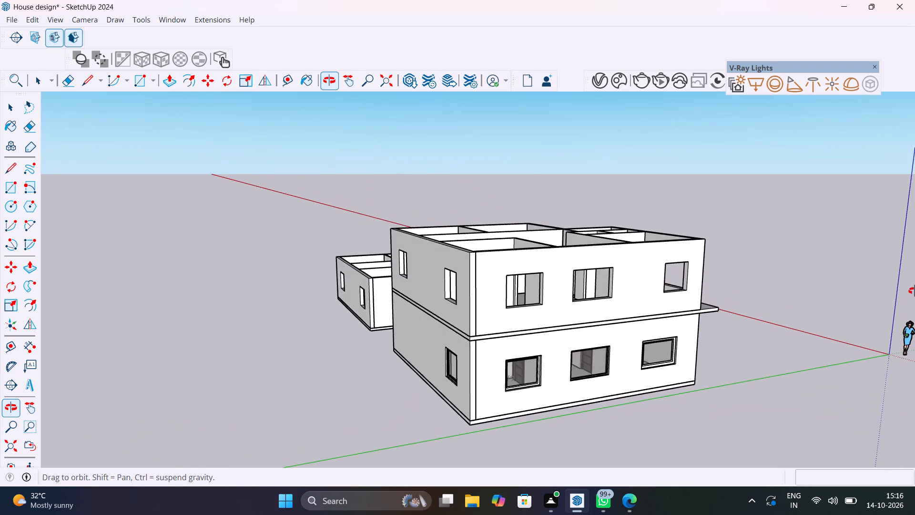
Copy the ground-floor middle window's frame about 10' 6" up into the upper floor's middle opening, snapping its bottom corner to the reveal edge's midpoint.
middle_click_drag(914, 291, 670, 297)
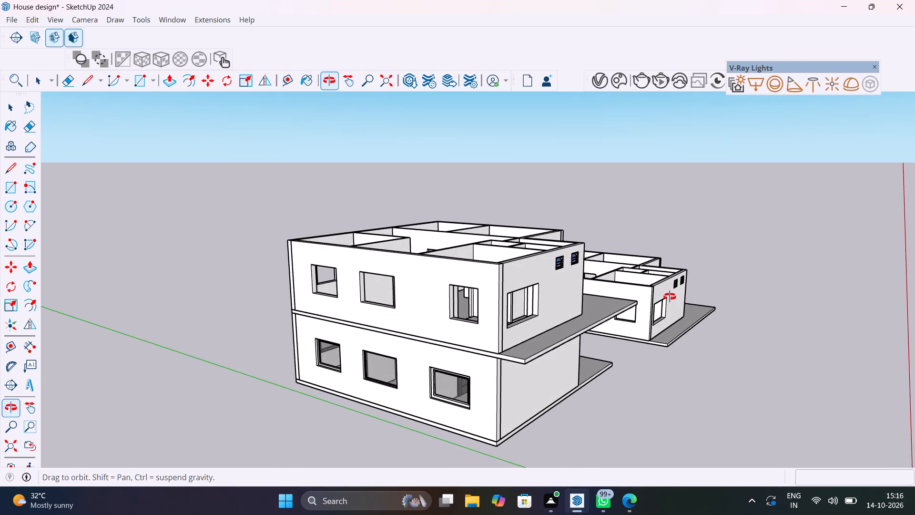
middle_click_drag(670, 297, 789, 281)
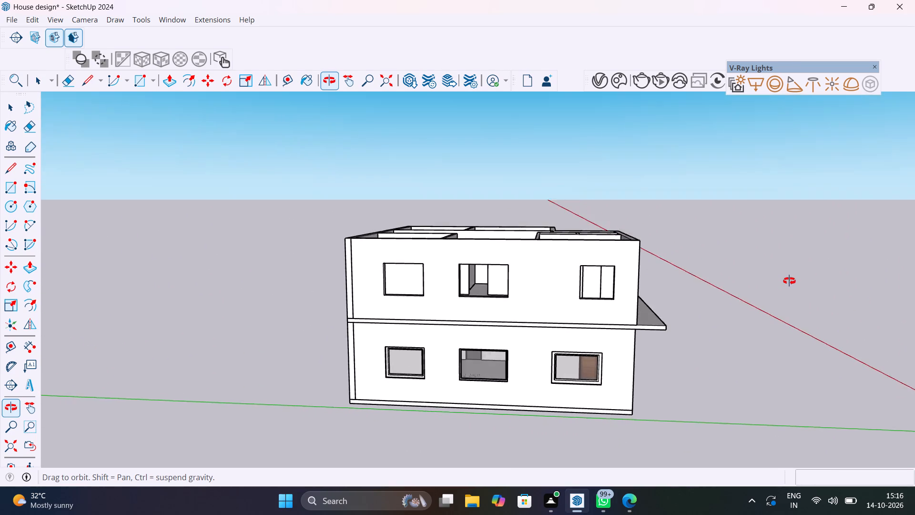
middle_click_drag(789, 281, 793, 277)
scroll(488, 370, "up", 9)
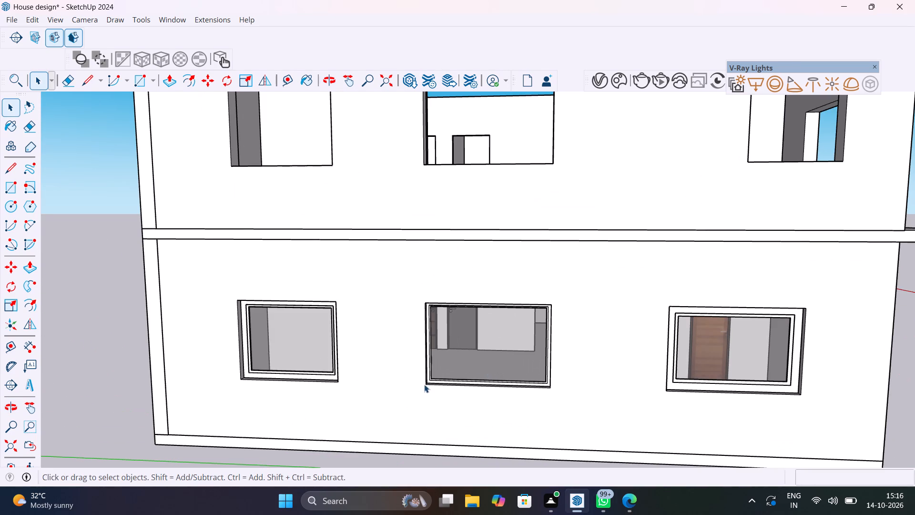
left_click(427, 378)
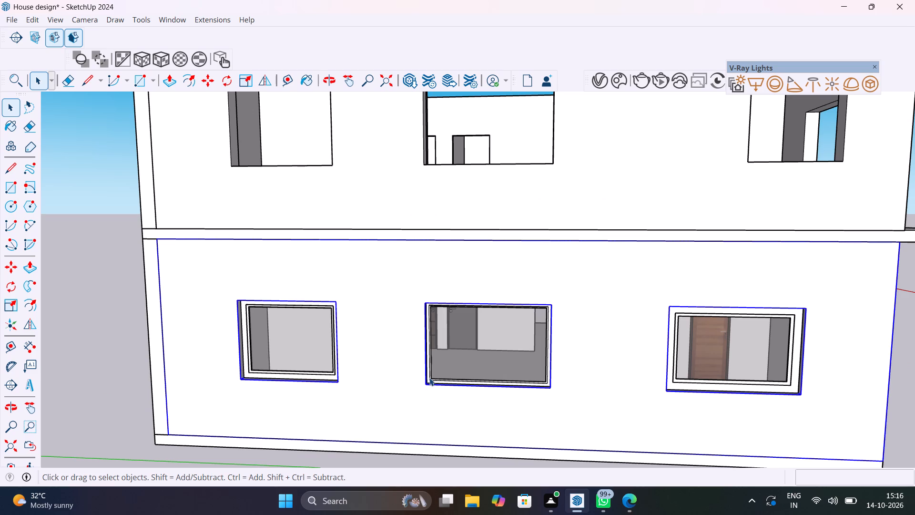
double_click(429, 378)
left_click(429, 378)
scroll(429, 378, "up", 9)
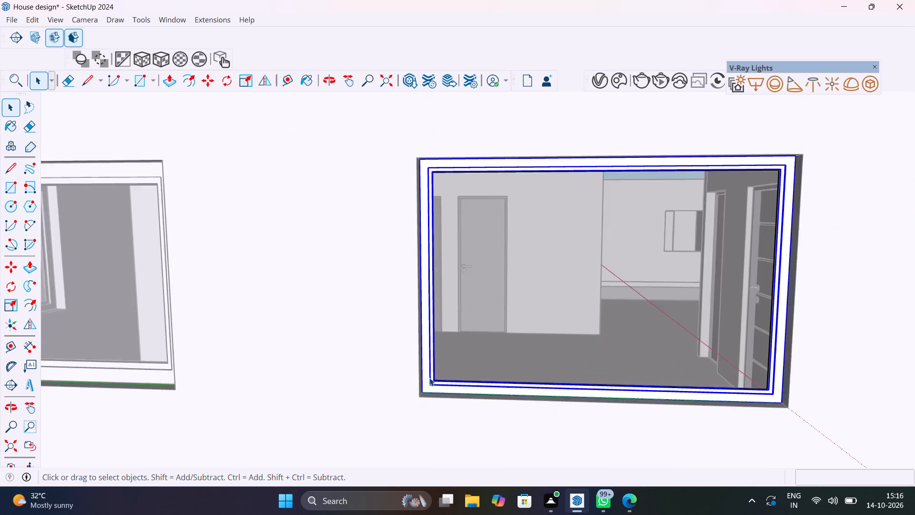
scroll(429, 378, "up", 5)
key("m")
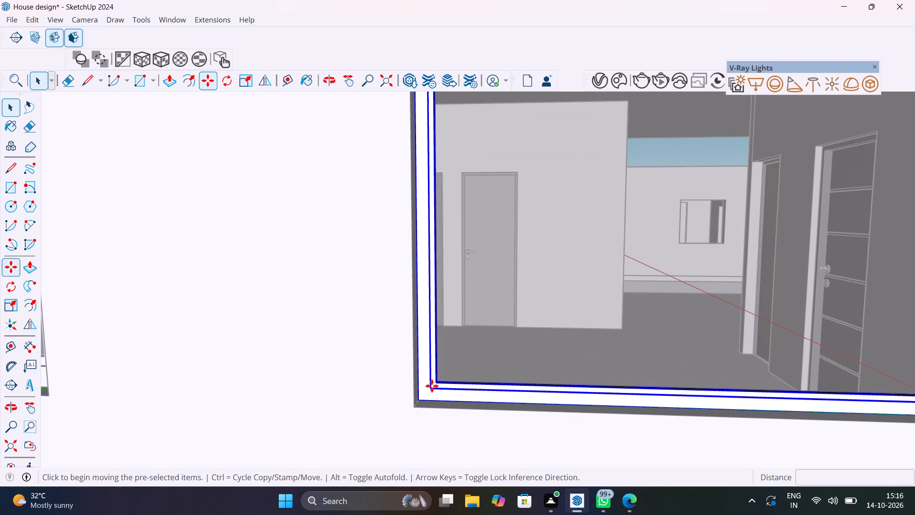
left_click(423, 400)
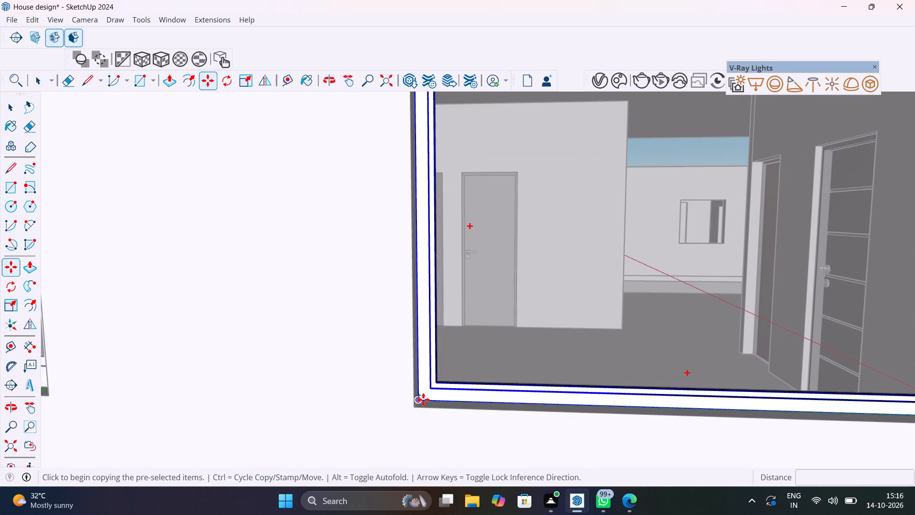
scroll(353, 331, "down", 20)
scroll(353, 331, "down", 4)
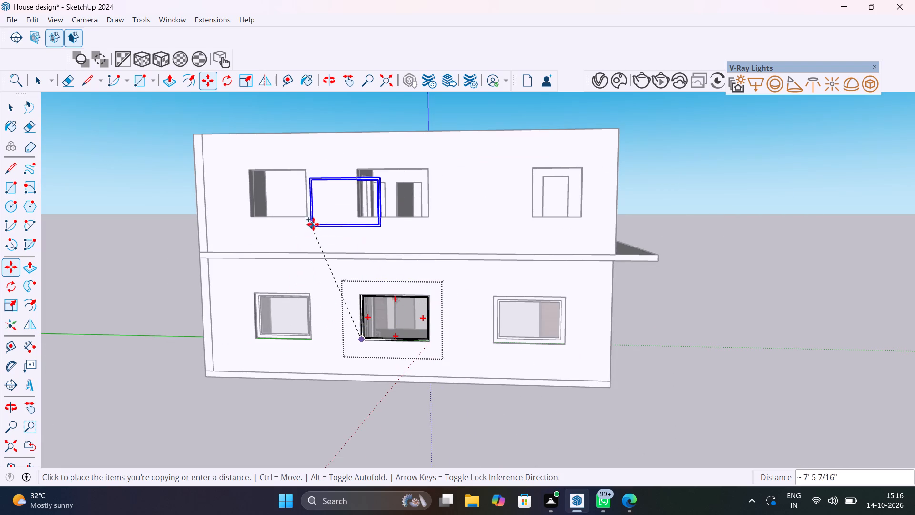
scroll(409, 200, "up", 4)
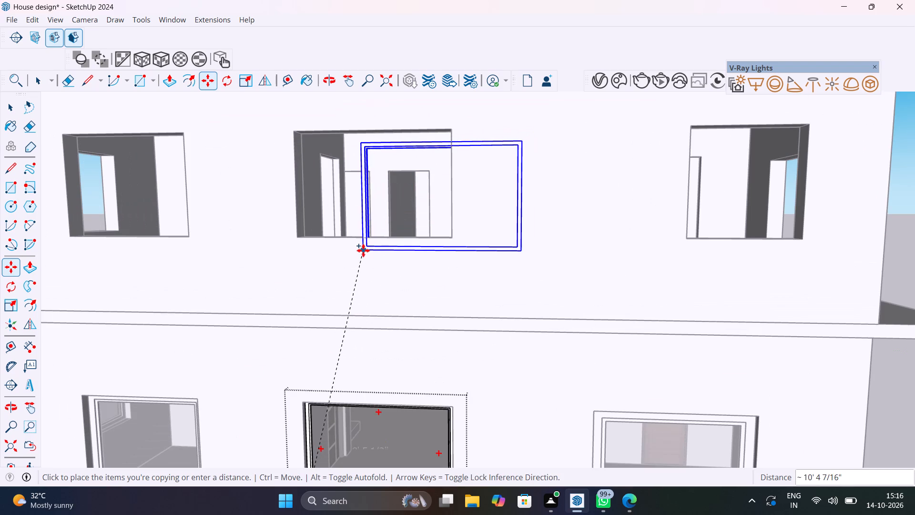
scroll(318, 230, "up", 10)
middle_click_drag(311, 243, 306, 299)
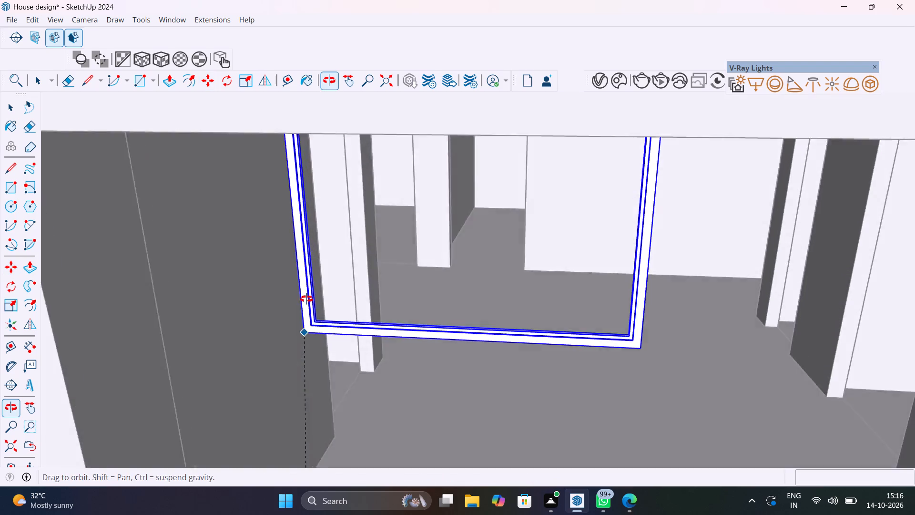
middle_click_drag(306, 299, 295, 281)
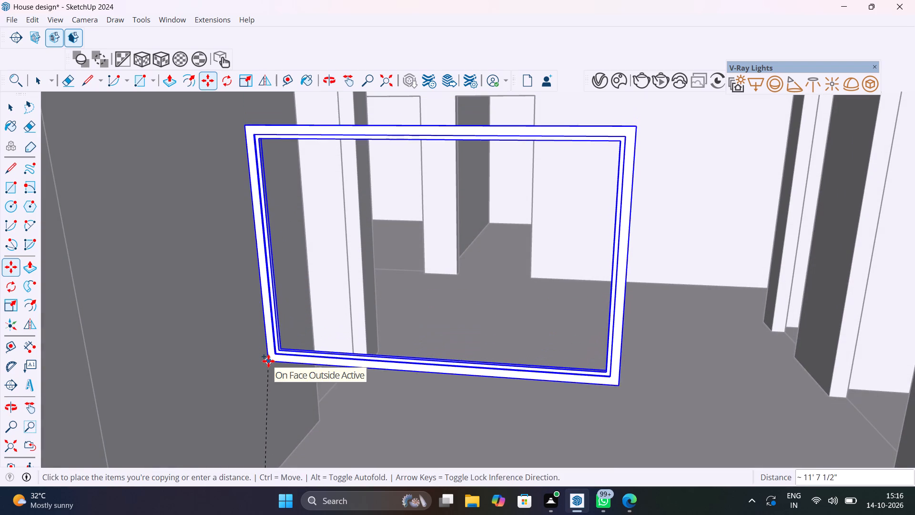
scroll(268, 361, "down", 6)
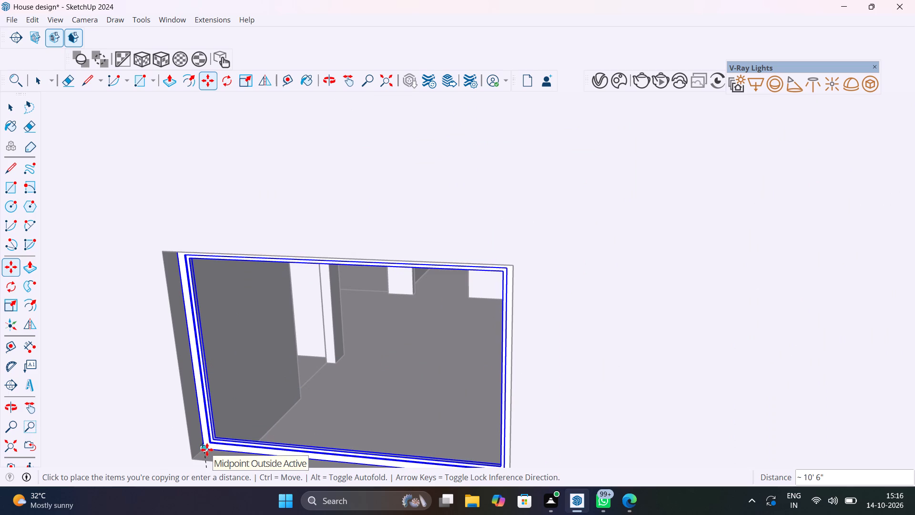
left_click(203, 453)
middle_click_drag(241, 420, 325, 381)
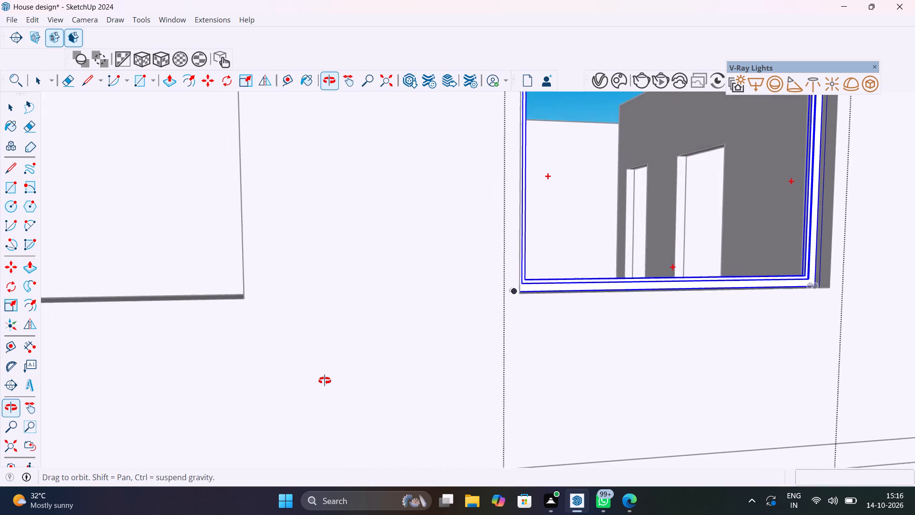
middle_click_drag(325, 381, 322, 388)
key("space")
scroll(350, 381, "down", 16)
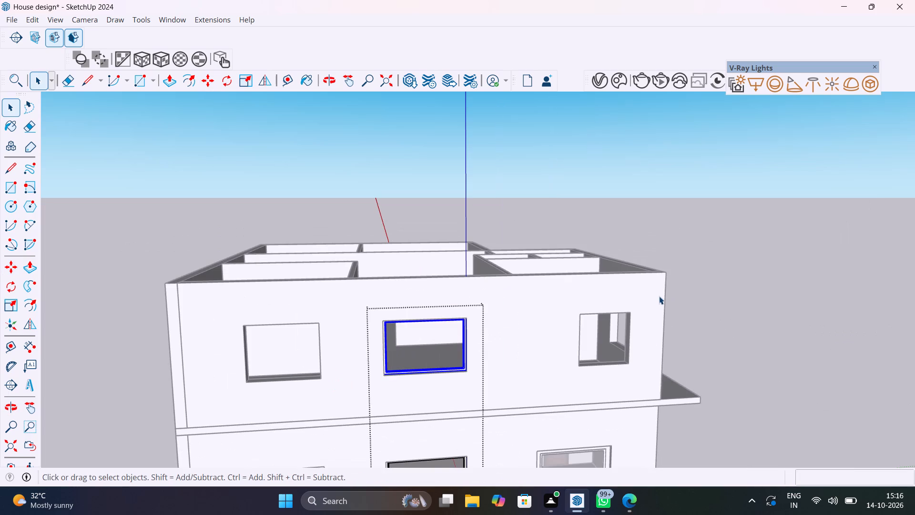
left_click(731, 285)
Examine the copied frame in the upper middle opening and compare it with the ground-floor window below.
scroll(464, 341, "up", 11)
middle_click_drag(457, 343, 499, 329)
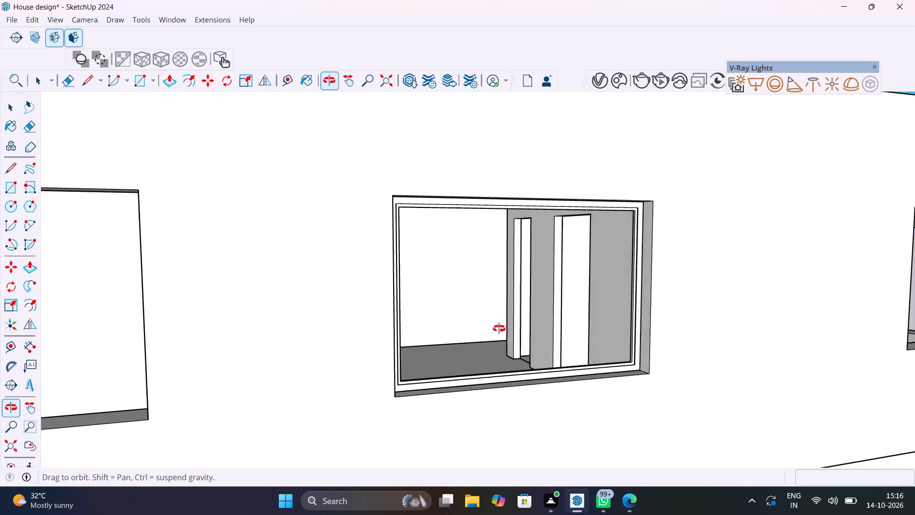
middle_click_drag(499, 329, 434, 333)
scroll(279, 334, "up", 10)
scroll(279, 333, "down", 3)
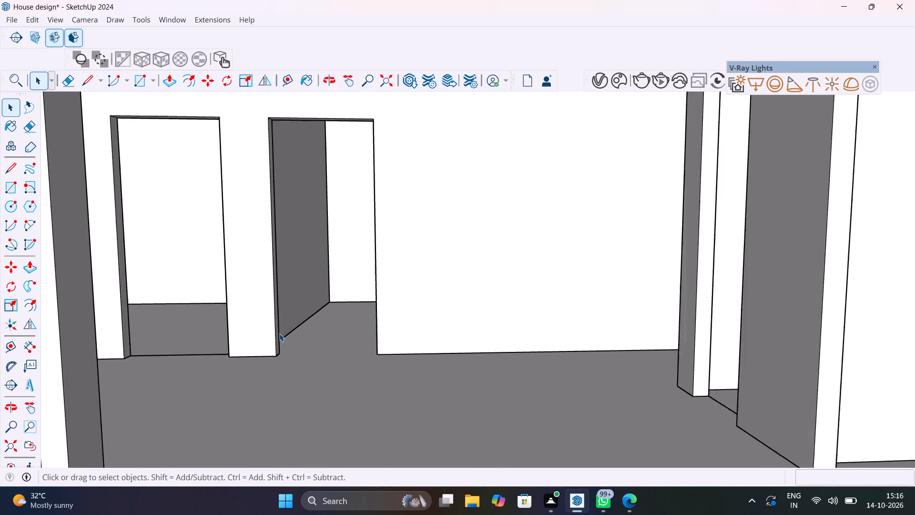
scroll(279, 333, "down", 11)
middle_click_drag(279, 333, 415, 236)
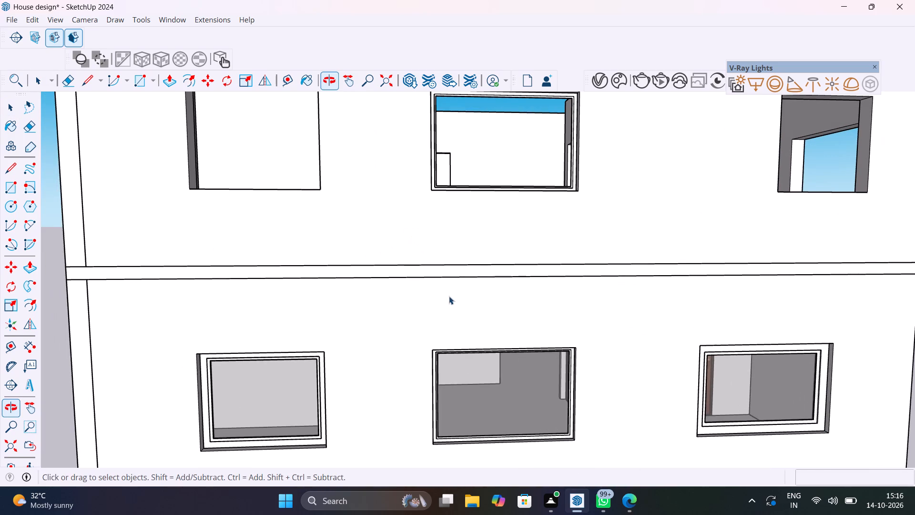
scroll(479, 372, "up", 5)
scroll(479, 372, "down", 5)
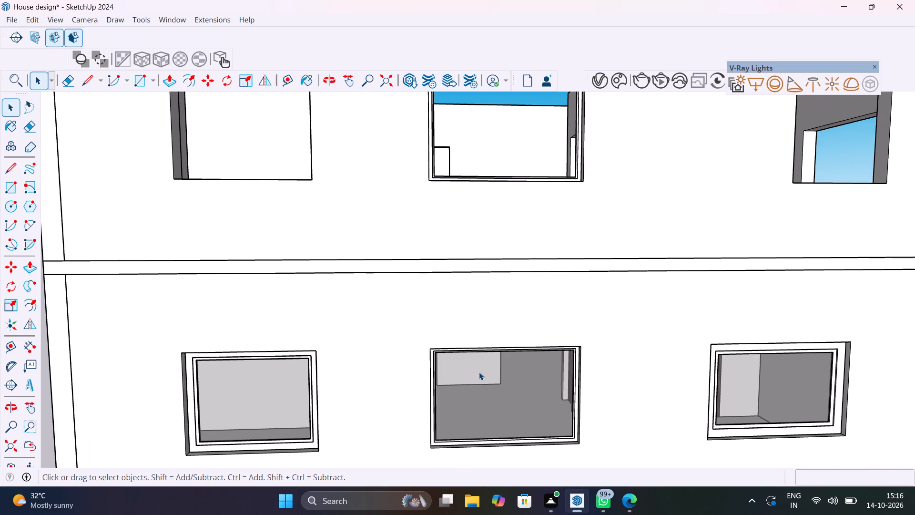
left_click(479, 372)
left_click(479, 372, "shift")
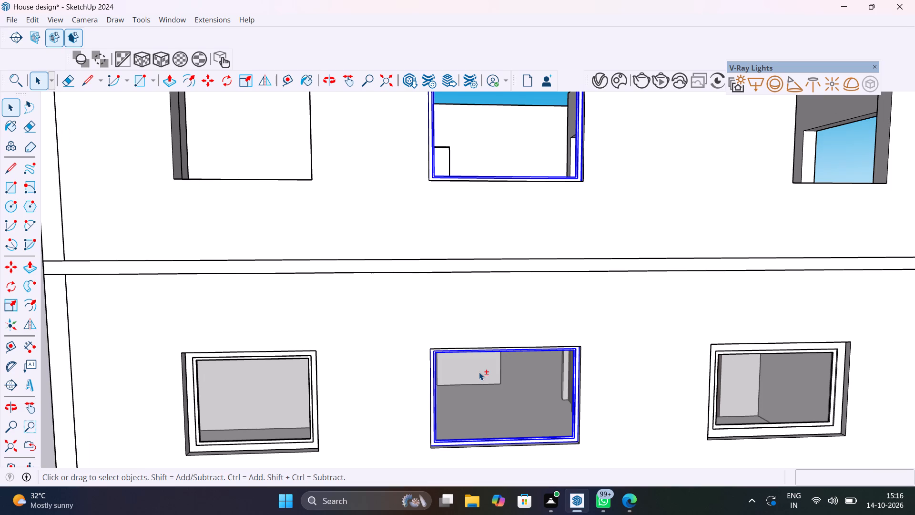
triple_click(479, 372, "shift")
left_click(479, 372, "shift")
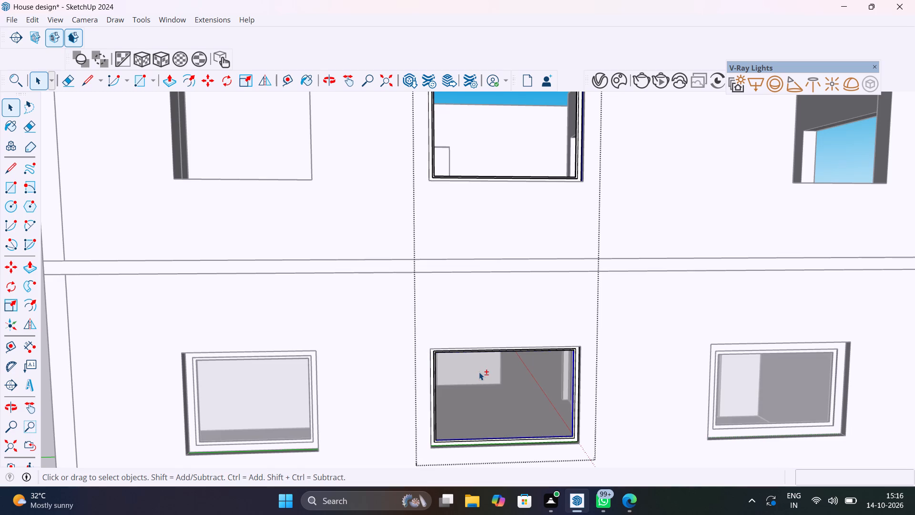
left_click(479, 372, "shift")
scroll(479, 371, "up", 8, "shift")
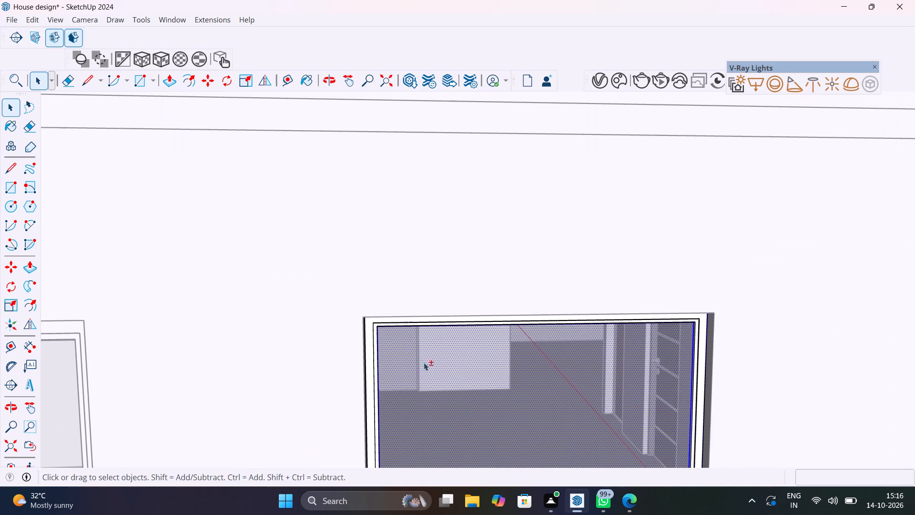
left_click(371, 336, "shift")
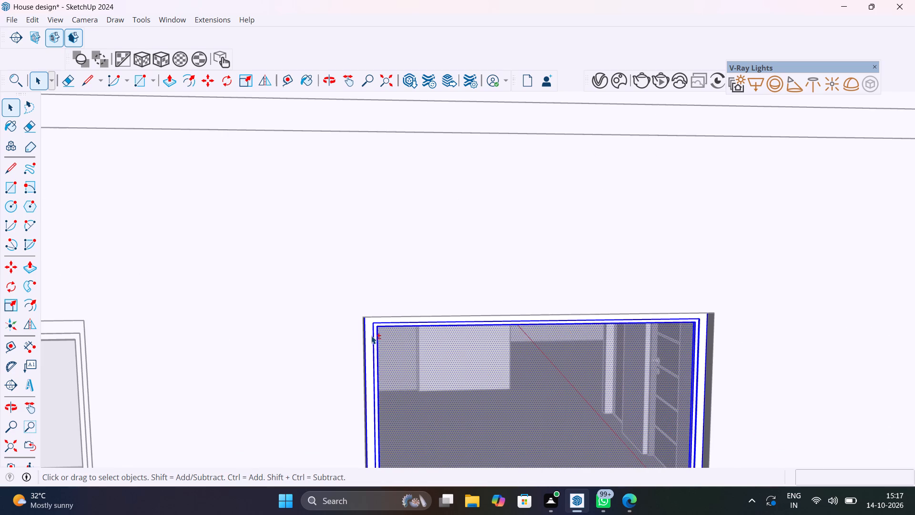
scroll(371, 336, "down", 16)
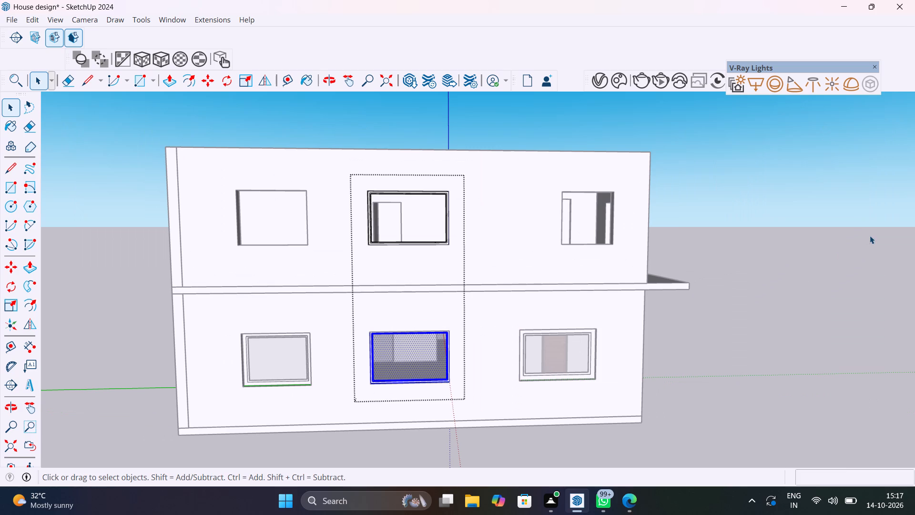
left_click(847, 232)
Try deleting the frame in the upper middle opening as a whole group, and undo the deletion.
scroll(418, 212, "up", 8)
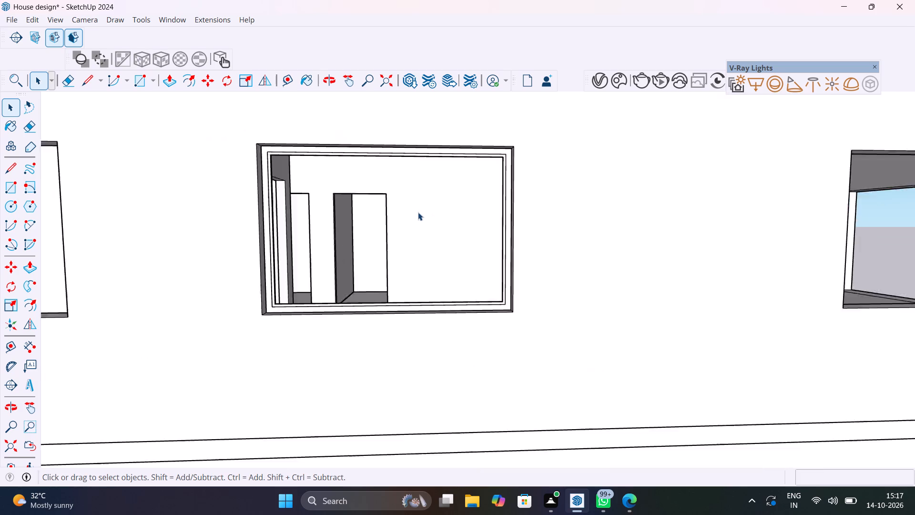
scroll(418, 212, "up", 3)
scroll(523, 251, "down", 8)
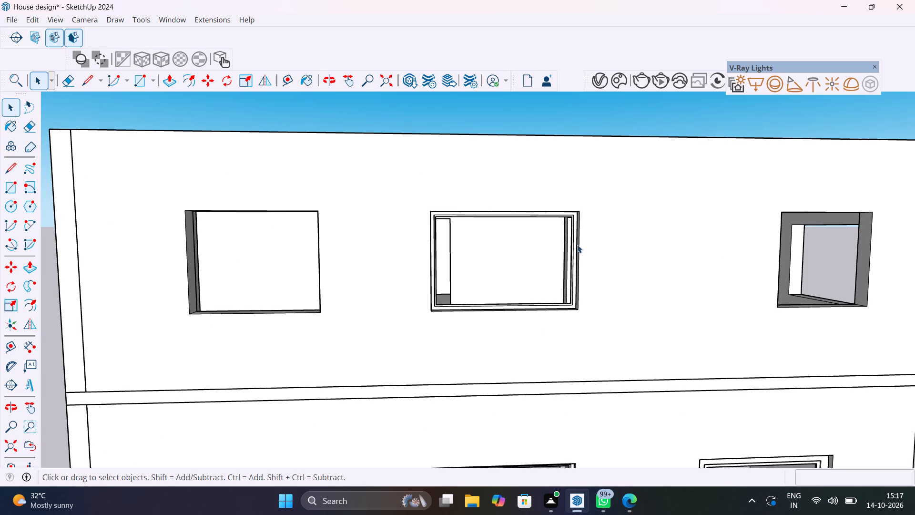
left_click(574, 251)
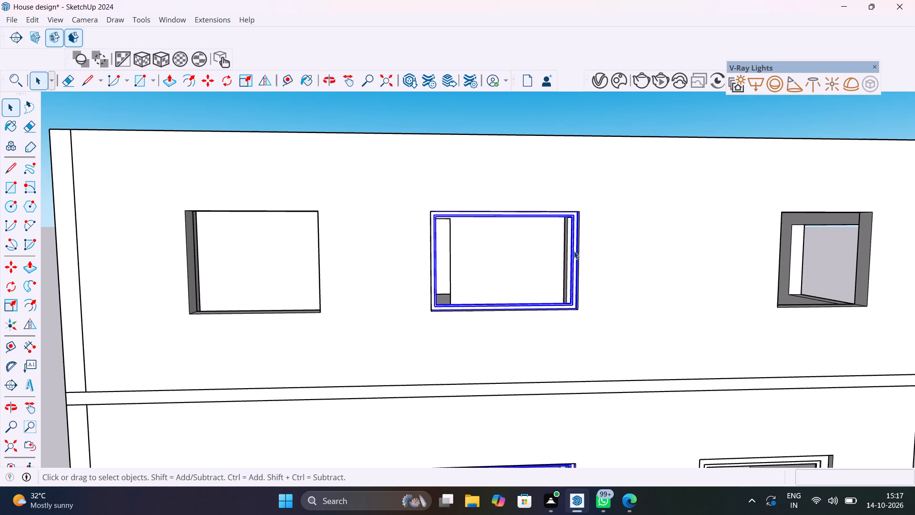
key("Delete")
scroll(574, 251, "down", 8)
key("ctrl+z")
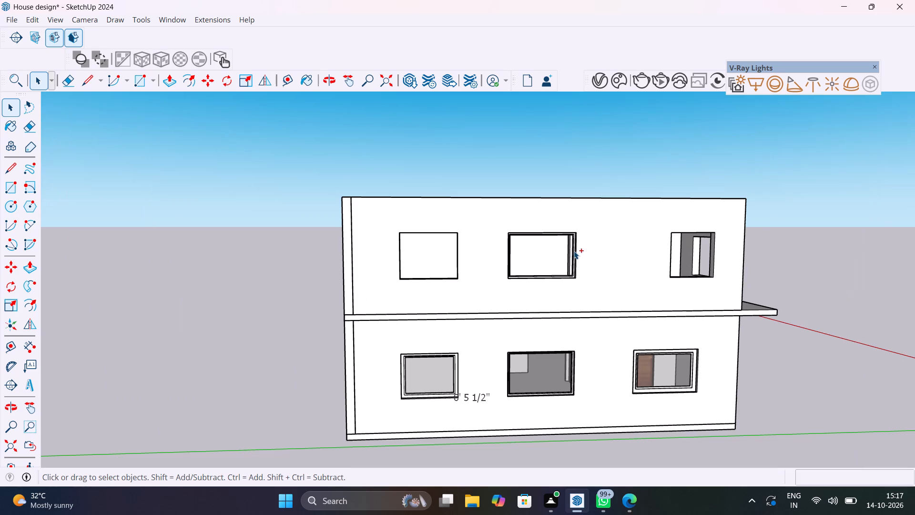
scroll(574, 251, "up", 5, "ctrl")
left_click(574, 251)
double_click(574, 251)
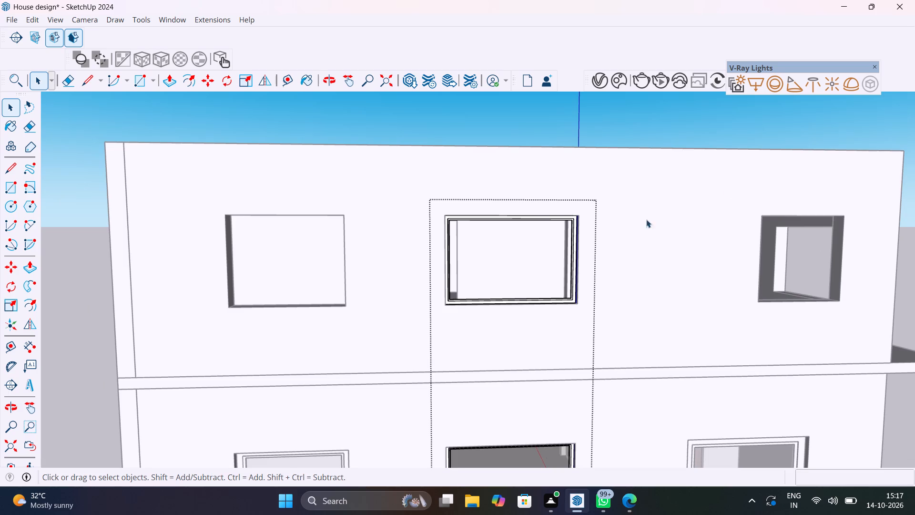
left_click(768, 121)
Explode the group that joins the upper and ground-floor middle window frames.
left_click(576, 282)
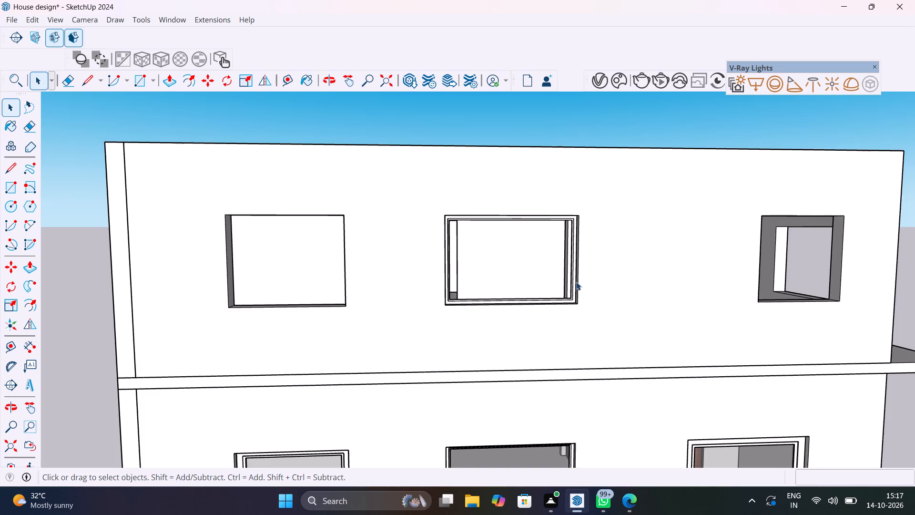
scroll(576, 281, "down", 6)
right_click(576, 281)
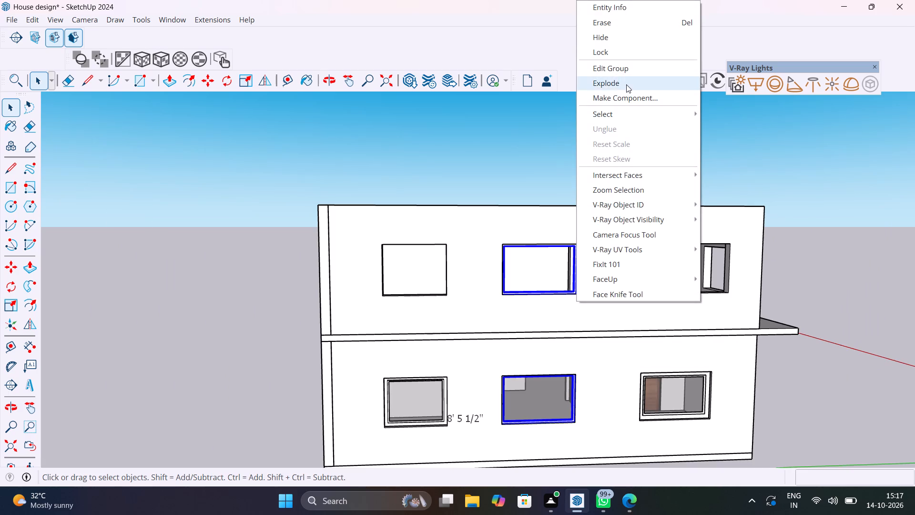
left_click(627, 82)
left_click(627, 173)
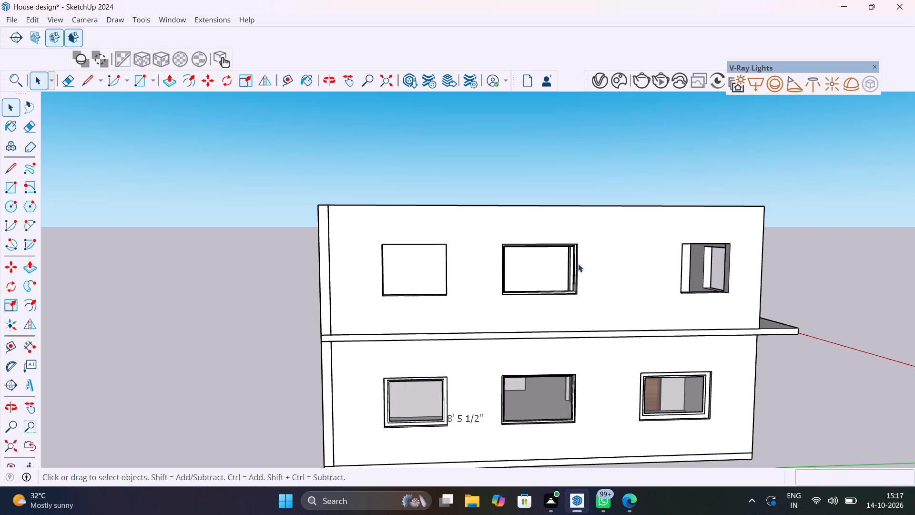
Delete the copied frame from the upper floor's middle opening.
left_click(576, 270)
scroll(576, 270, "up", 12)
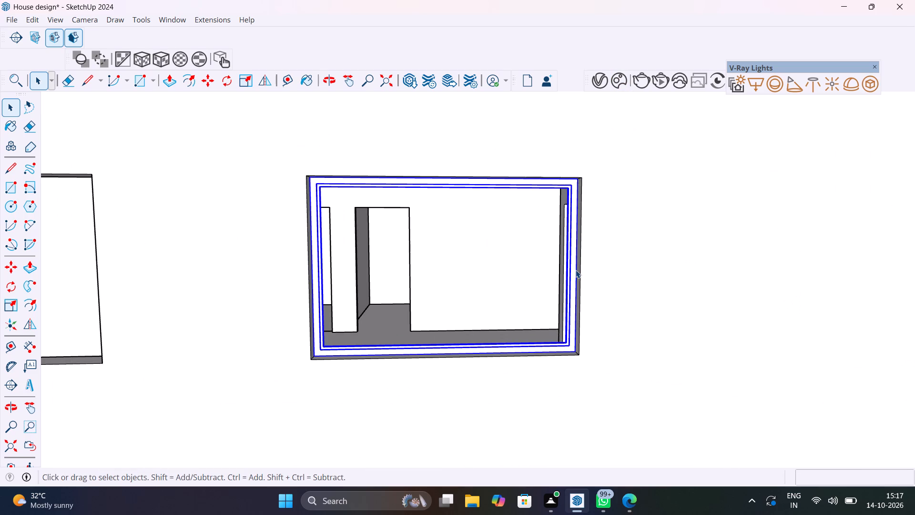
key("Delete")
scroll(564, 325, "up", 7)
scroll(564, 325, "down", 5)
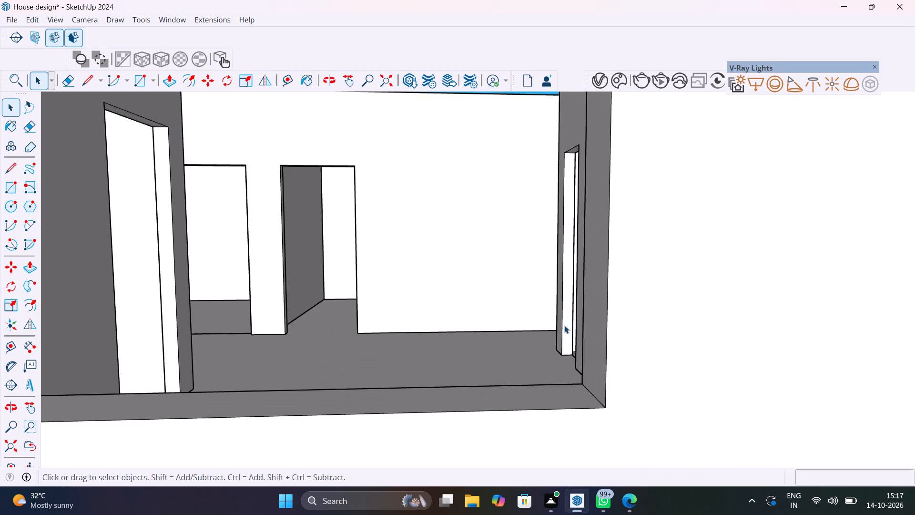
Group the ground-floor middle window's frame together with its glass pane.
scroll(554, 369, "down", 6)
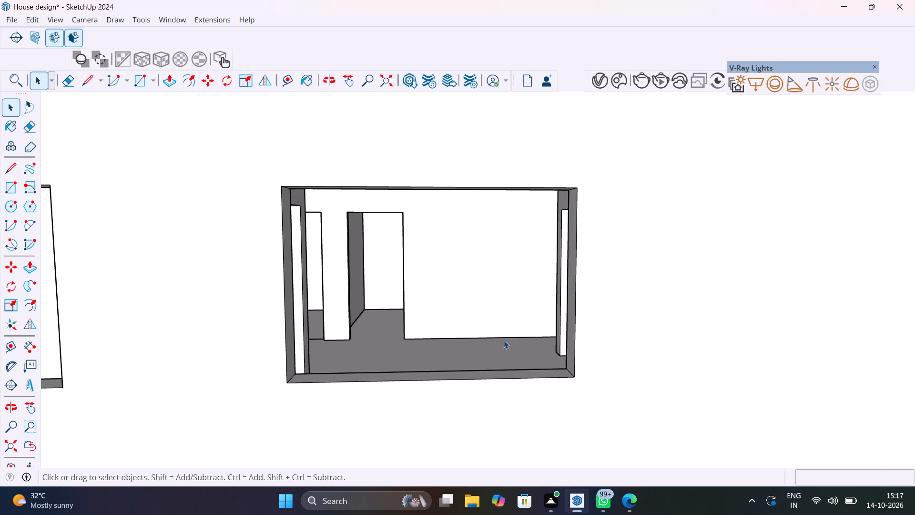
scroll(508, 332, "down", 1)
middle_click_drag(508, 332, 465, 180)
scroll(465, 180, "up", 1)
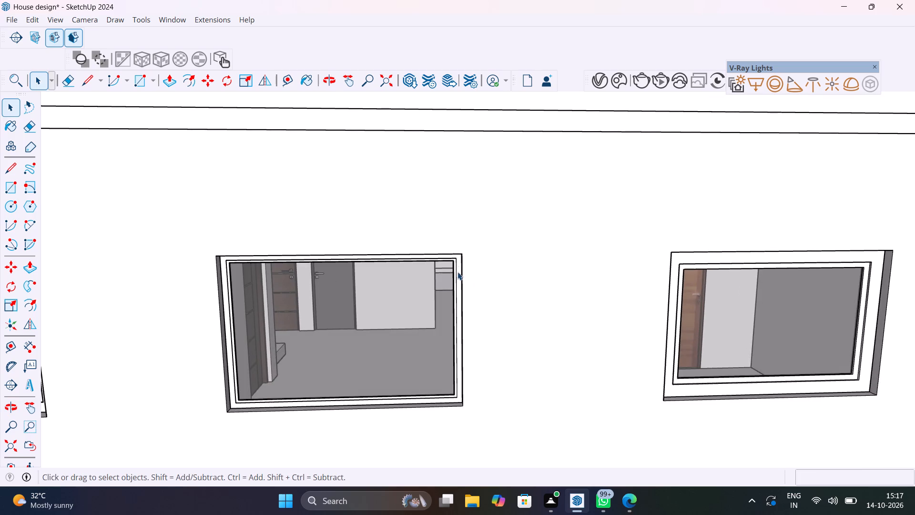
scroll(457, 274, "up", 4)
left_click(457, 274)
scroll(457, 274, "down", 6)
left_click(430, 291, "shift")
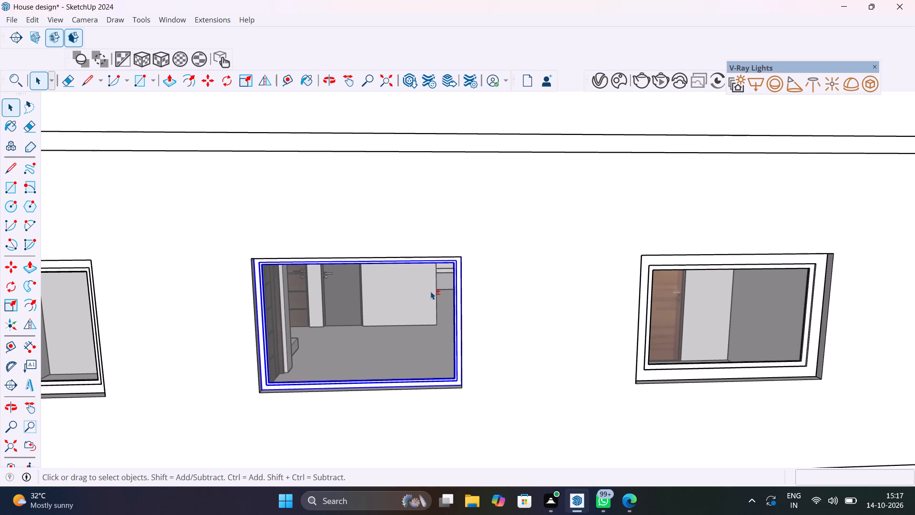
right_click(430, 291, "shift")
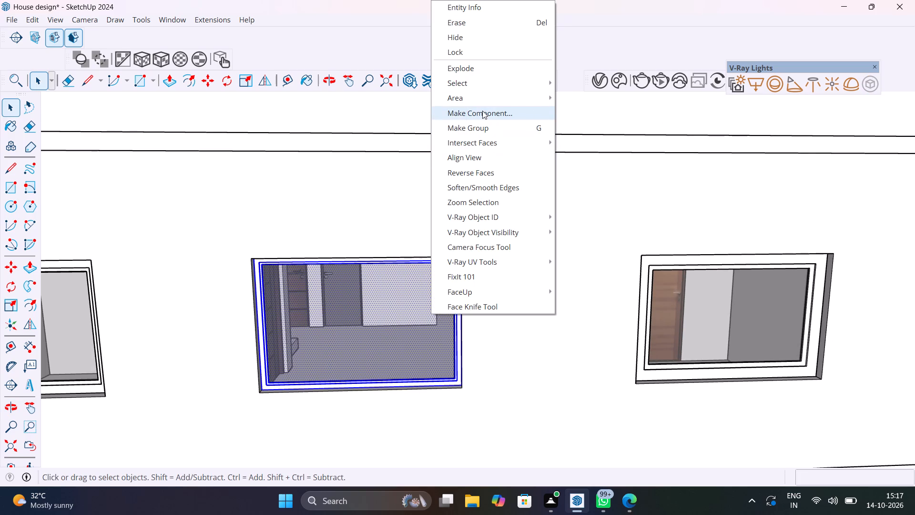
left_click(489, 131, "shift")
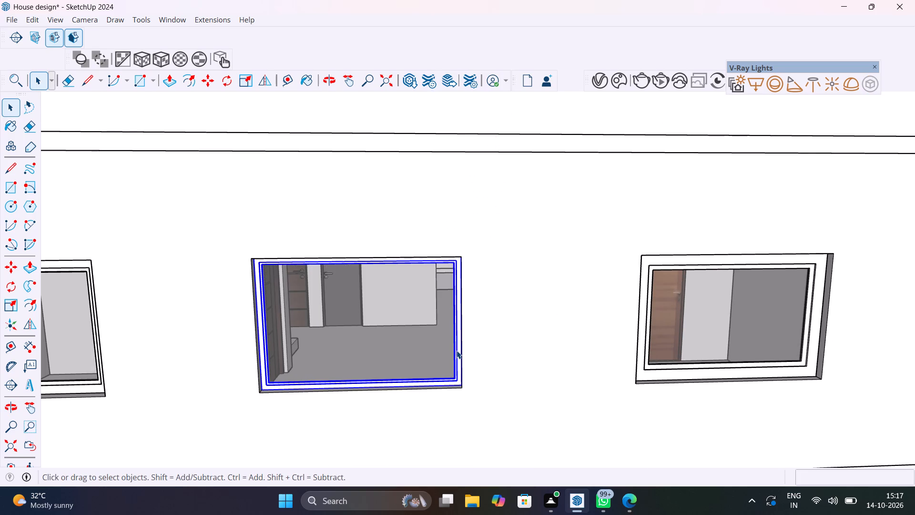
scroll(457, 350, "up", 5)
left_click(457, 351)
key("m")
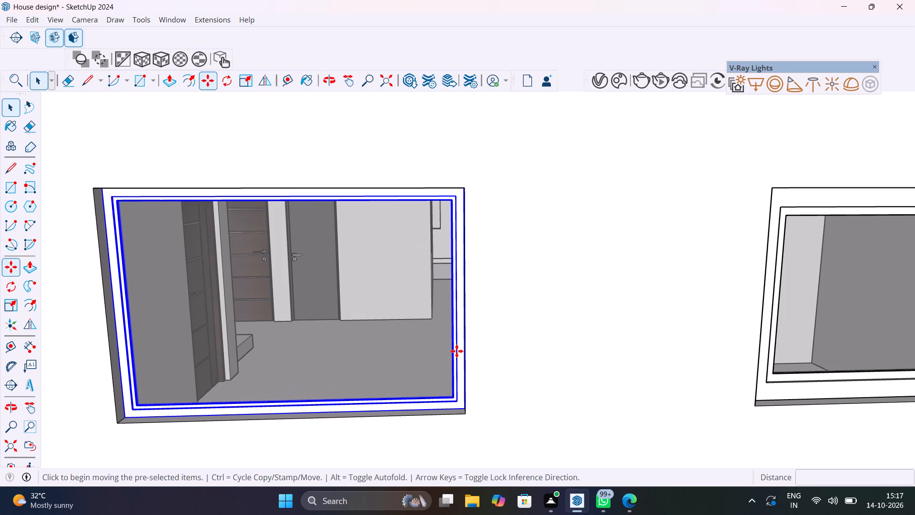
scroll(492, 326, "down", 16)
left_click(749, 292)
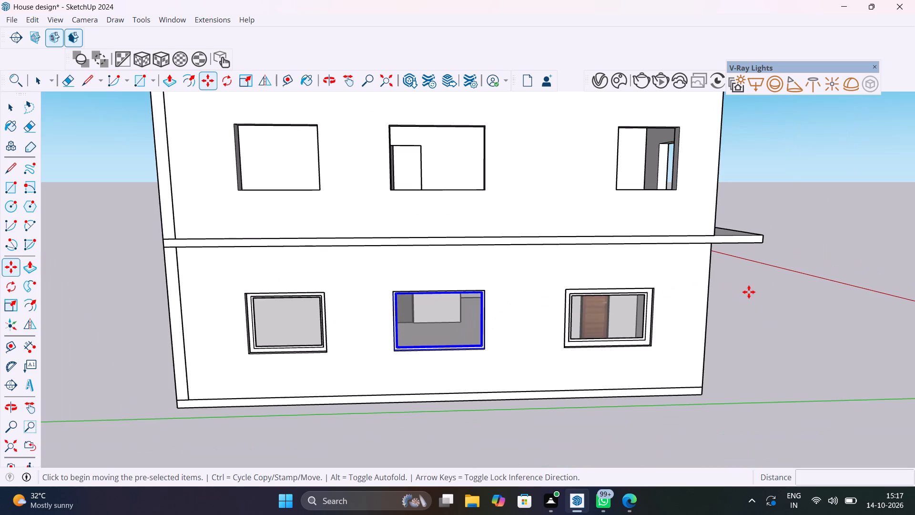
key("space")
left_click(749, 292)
Copy the grouped ground-floor middle window from its lower corner about 10' 6" up into the upper floor's middle opening.
left_click(452, 319)
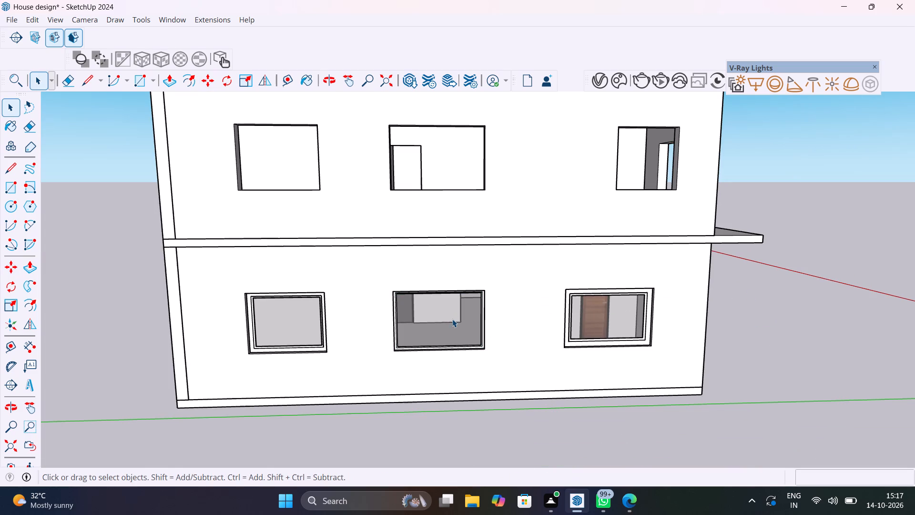
key("m")
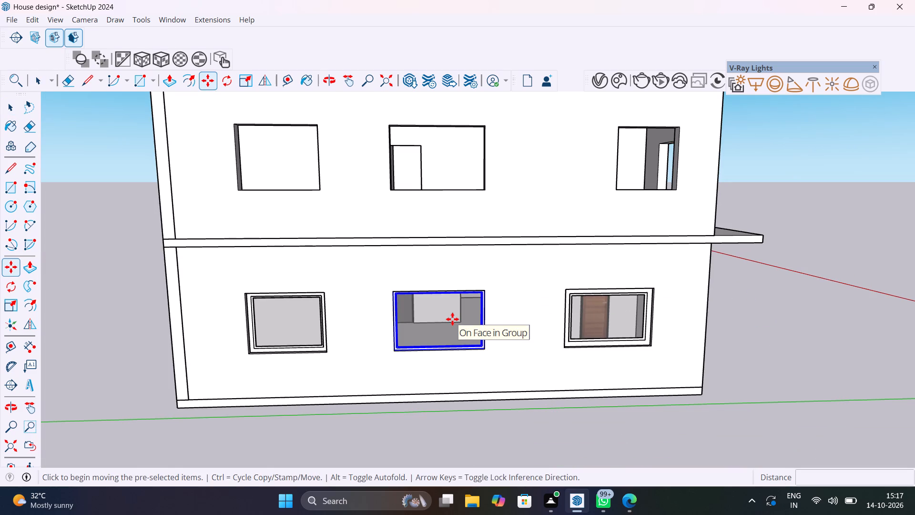
left_click(391, 347)
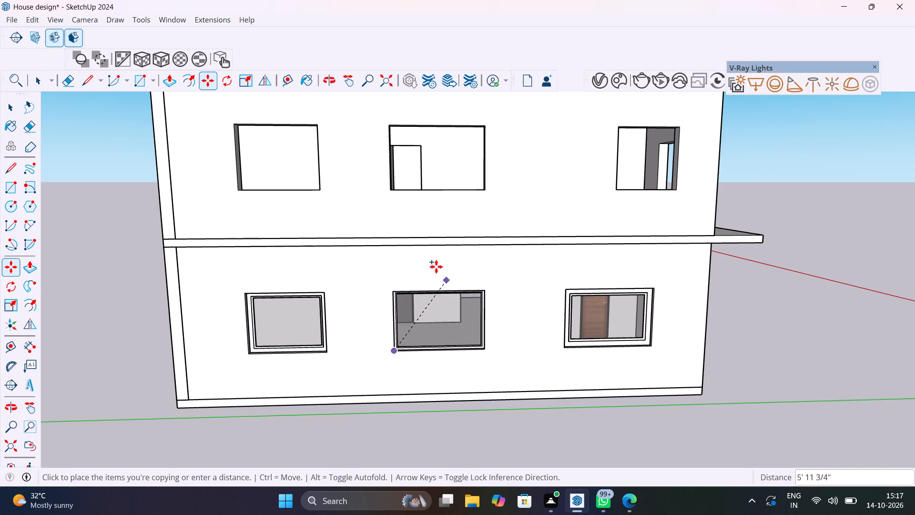
scroll(401, 188, "up", 9)
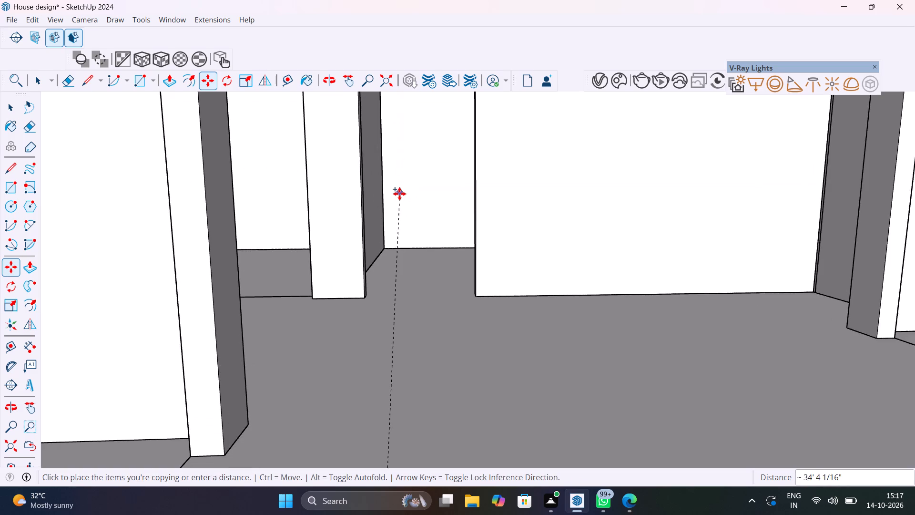
scroll(398, 195, "down", 6)
middle_click_drag(390, 201, 362, 244)
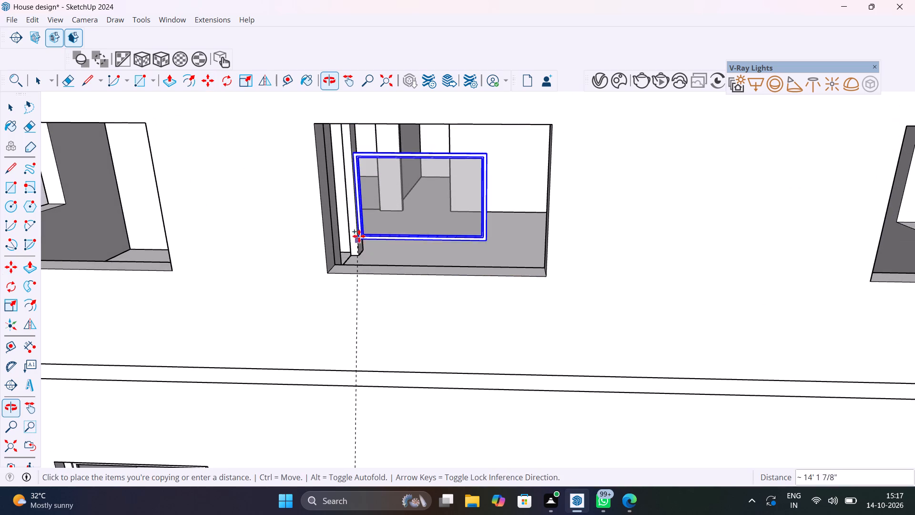
scroll(339, 264, "up", 11)
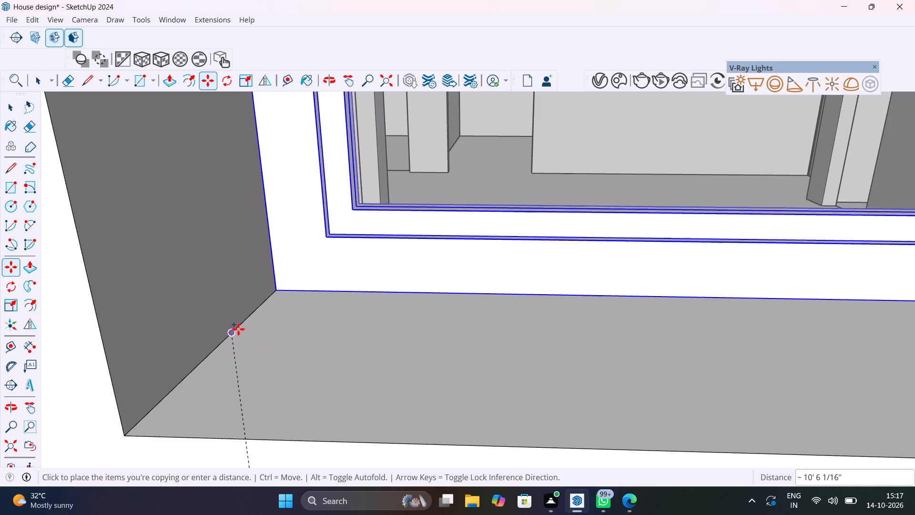
scroll(241, 324, "down", 12)
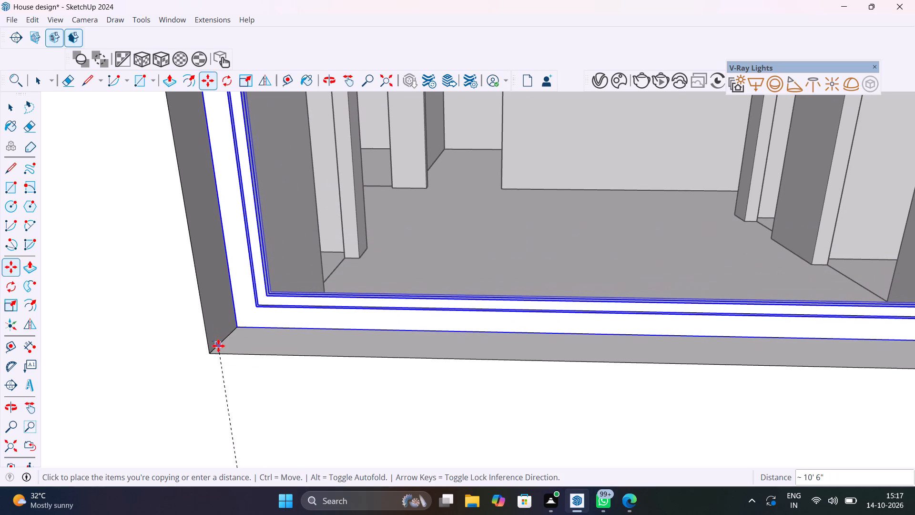
left_click(218, 346)
Move the copied window about 1 1/4" deeper into the upper middle opening, keeping its corner on the reveal edge.
left_click(240, 325)
left_click_drag(245, 321, 257, 316)
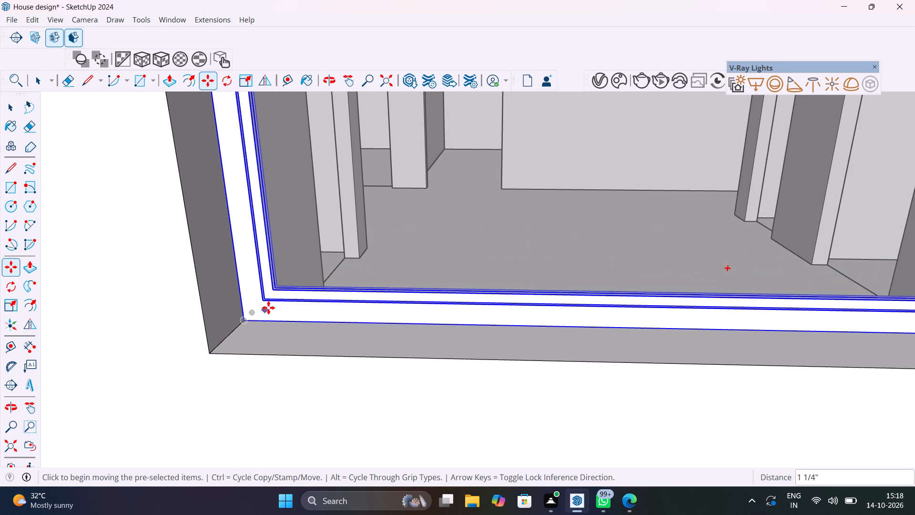
scroll(292, 325, "down", 8)
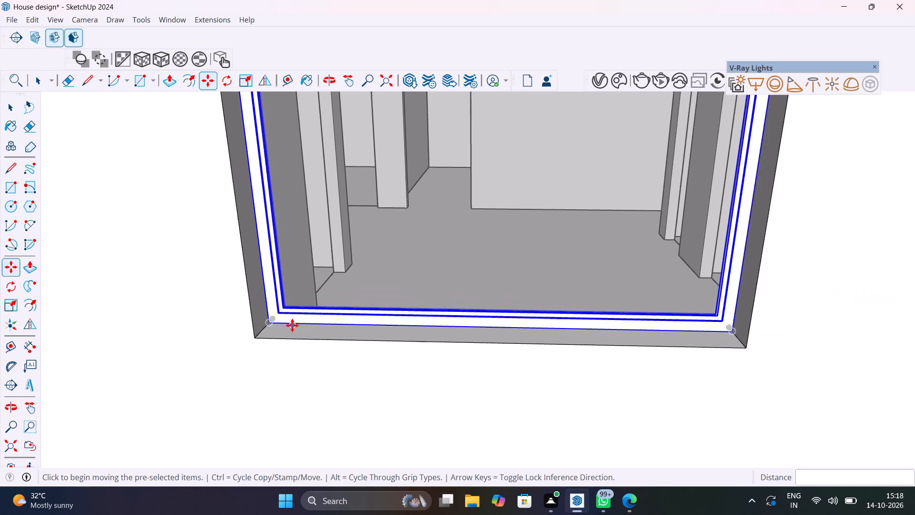
scroll(292, 325, "down", 7)
middle_click_drag(303, 327, 432, 311)
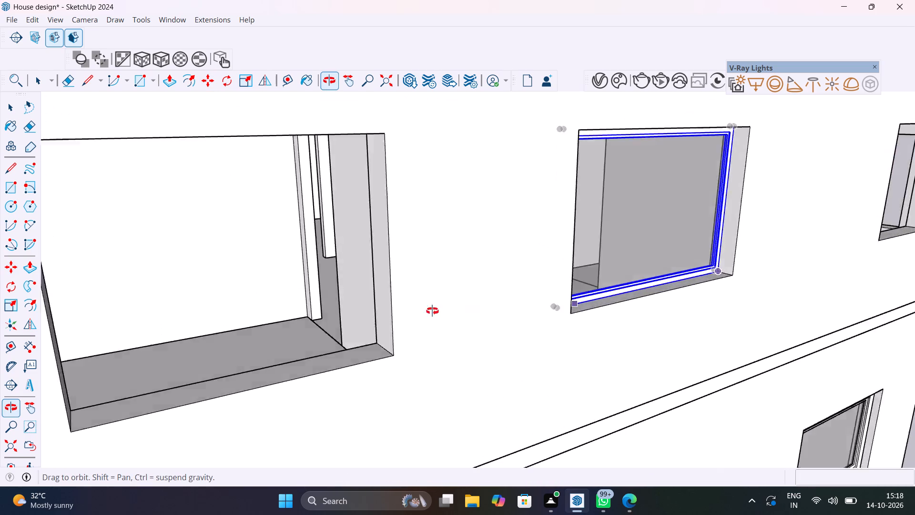
middle_click_drag(432, 311, 298, 273)
scroll(277, 269, "up", 6)
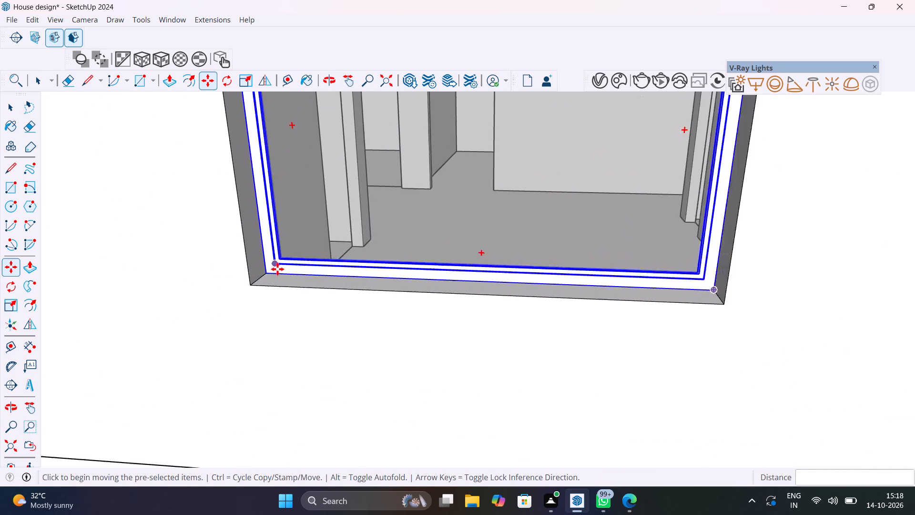
scroll(277, 269, "up", 4)
left_click(259, 276)
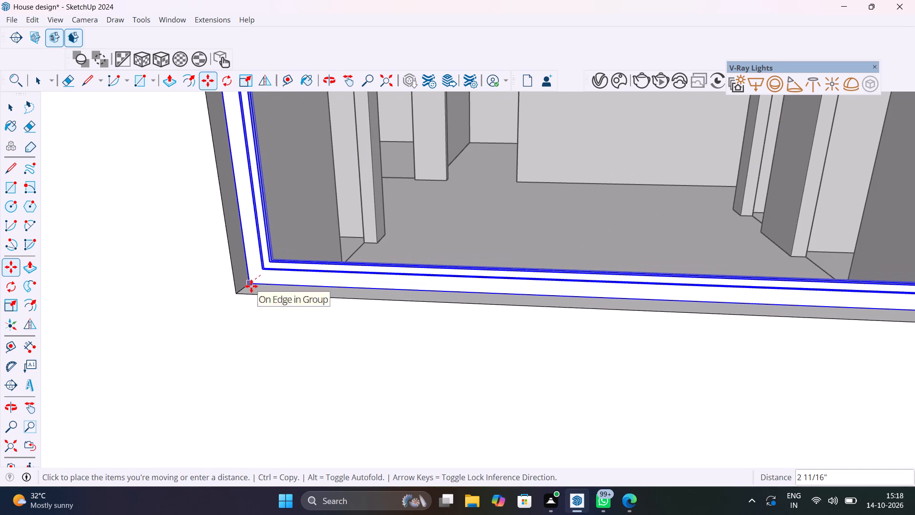
left_click(264, 280)
Examine how the copied window sits in the upper middle opening, up close and from around the whole house.
middle_click_drag(346, 278, 315, 288)
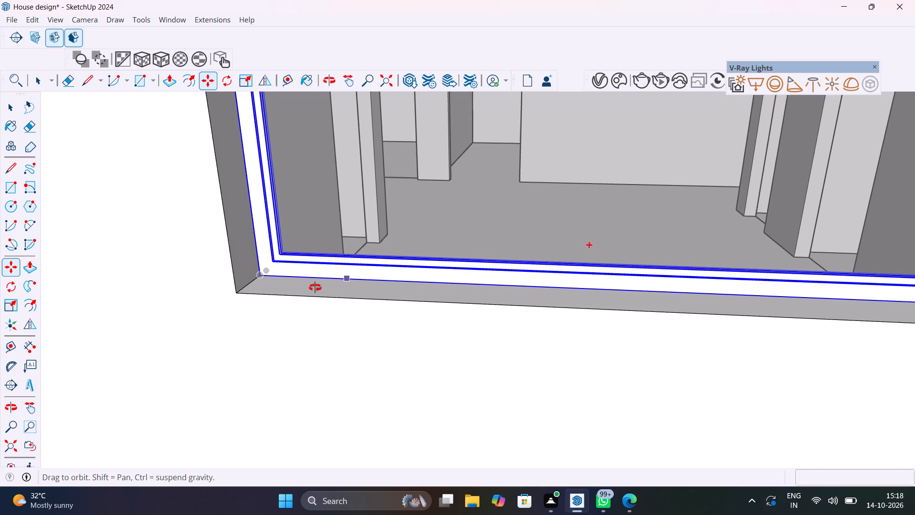
middle_click_drag(315, 288, 20, 324)
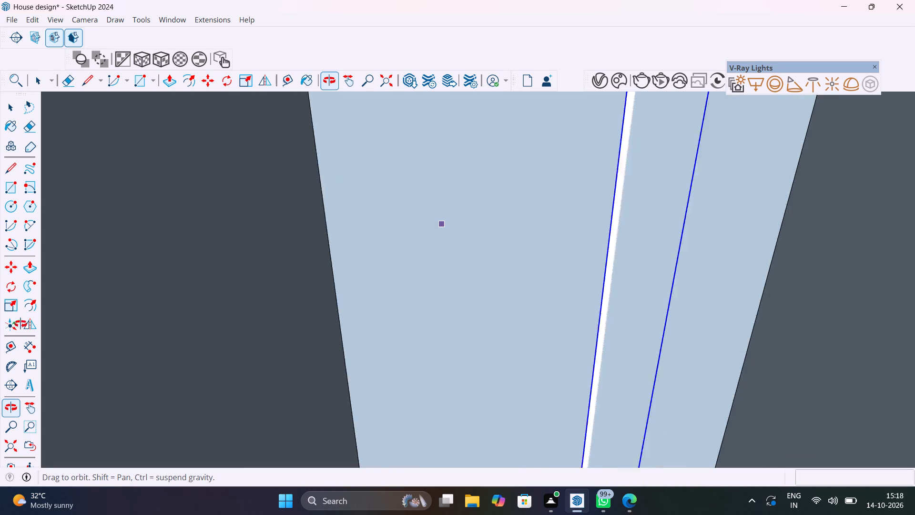
middle_click_drag(20, 324, 0, 304)
middle_click_drag(692, 221, 572, 226)
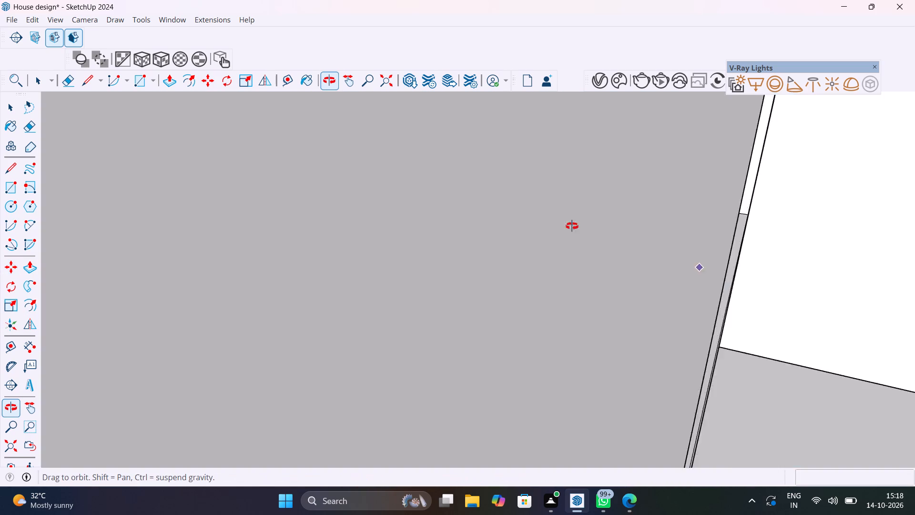
middle_click_drag(572, 226, 478, 220)
scroll(656, 228, "down", 20)
scroll(656, 228, "down", 4)
scroll(700, 227, "down", 3)
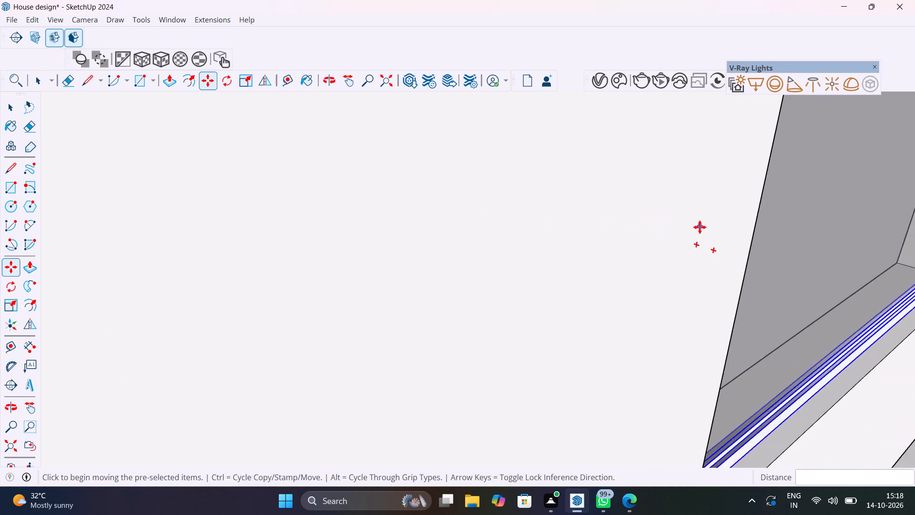
scroll(700, 227, "down", 5)
left_click(16, 443)
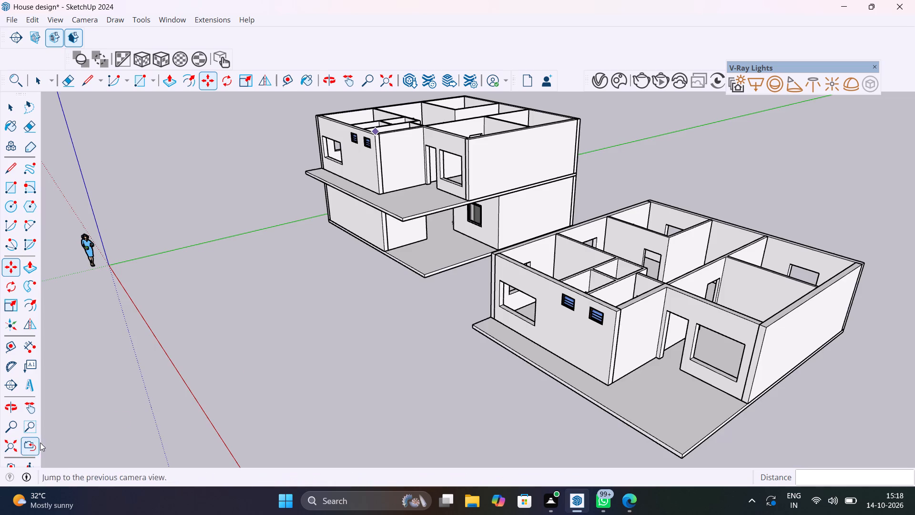
scroll(425, 155, "up", 6)
scroll(425, 155, "down", 7)
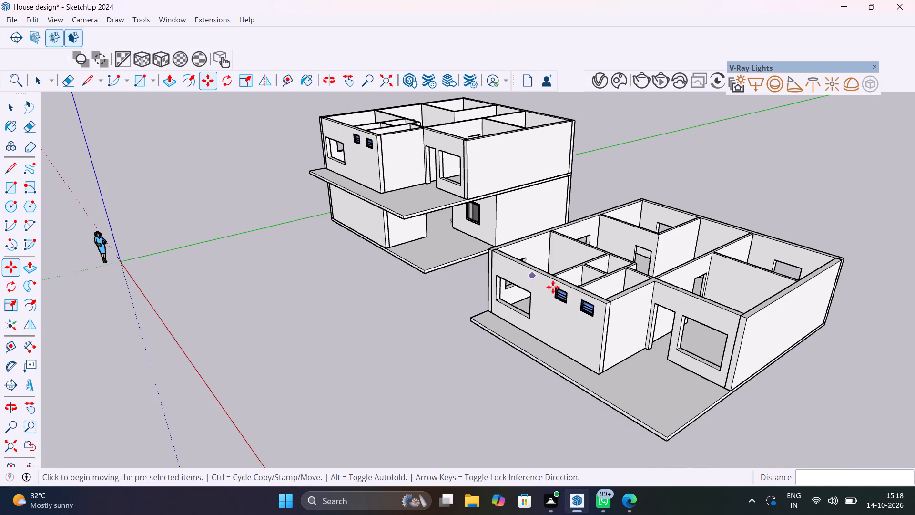
middle_click_drag(325, 139, 583, 152)
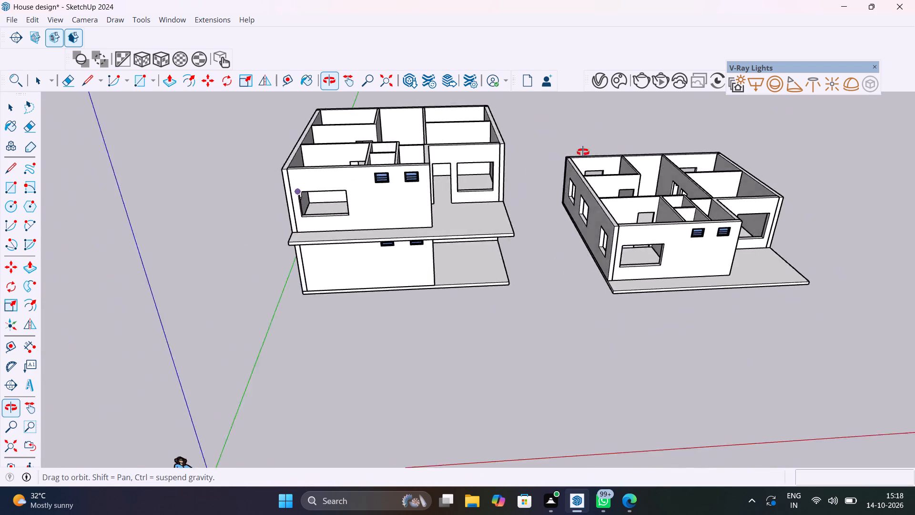
middle_click_drag(583, 152, 864, 139)
scroll(397, 228, "up", 9)
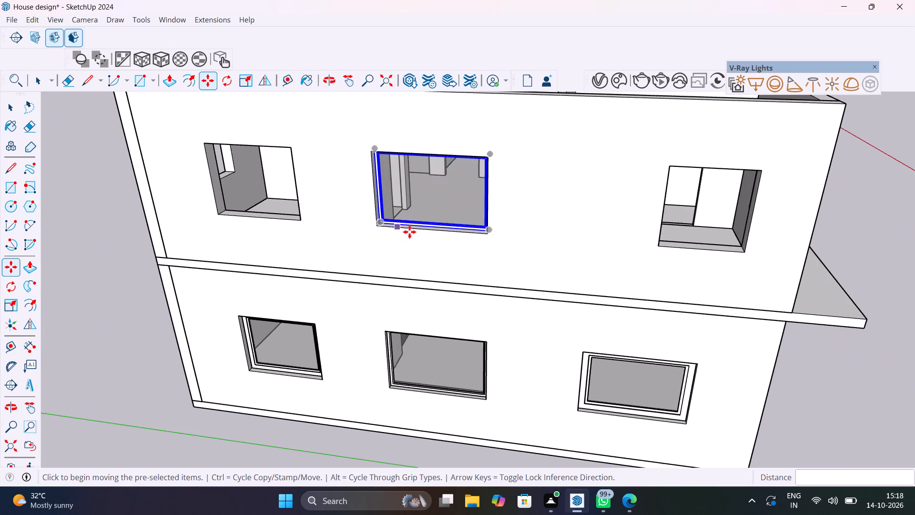
middle_click_drag(425, 226, 378, 219)
key("space")
scroll(431, 220, "down", 6)
middle_click_drag(437, 222, 440, 221)
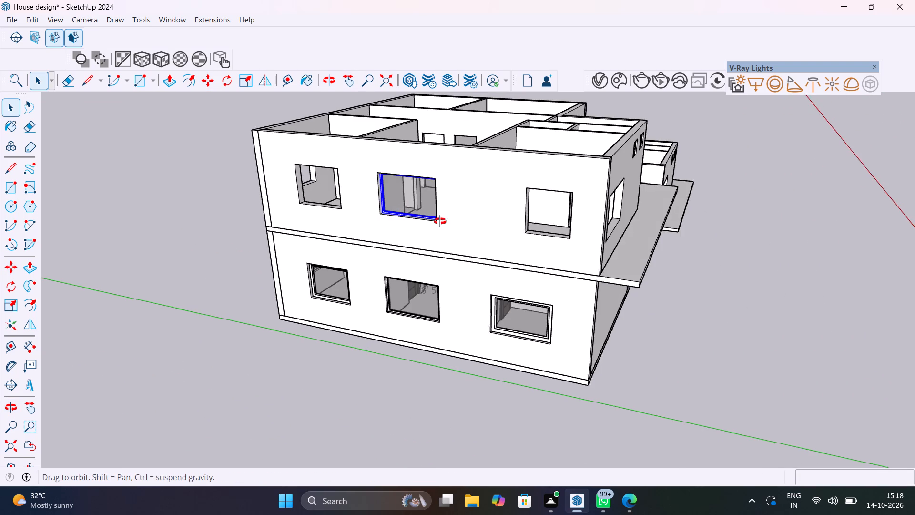
middle_click_drag(440, 221, 731, 209)
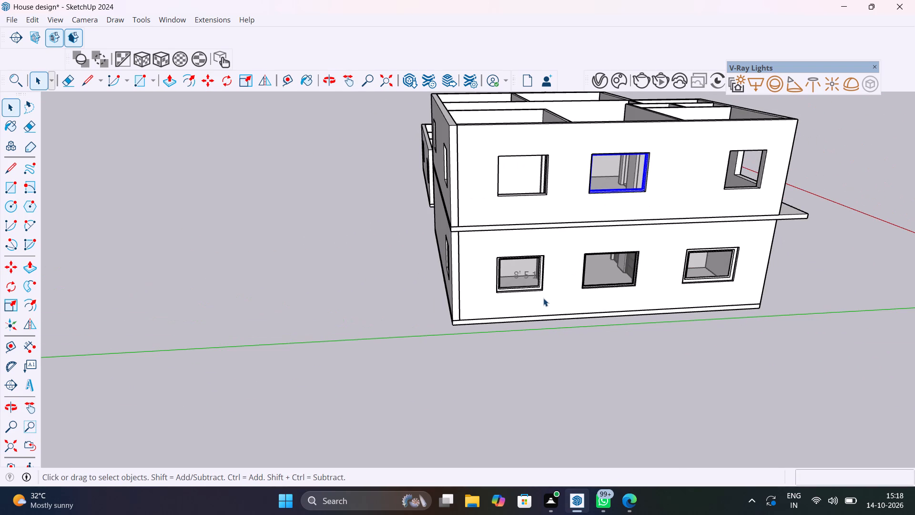
Copy the ground-floor left-hand window's frame and glass 10' 6" up from its lower corner into the upper opening directly above.
scroll(542, 299, "up", 6)
left_click(277, 289)
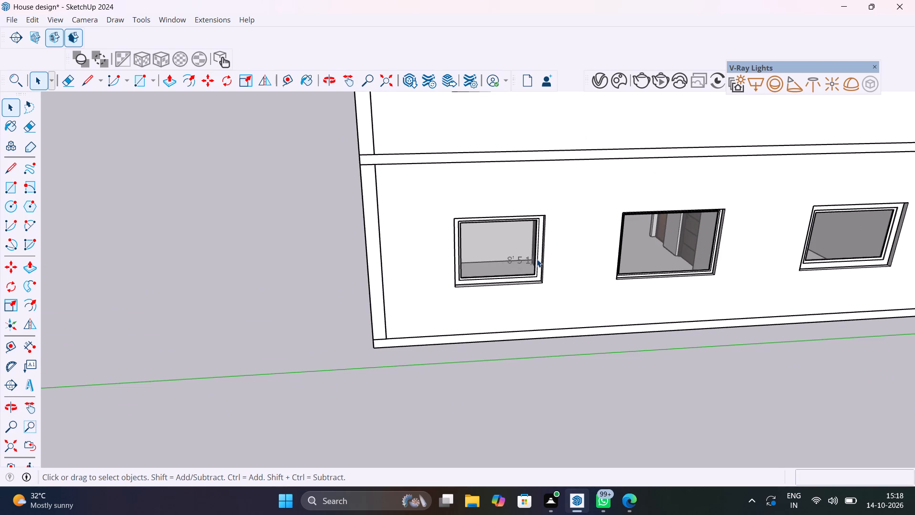
left_click(537, 259)
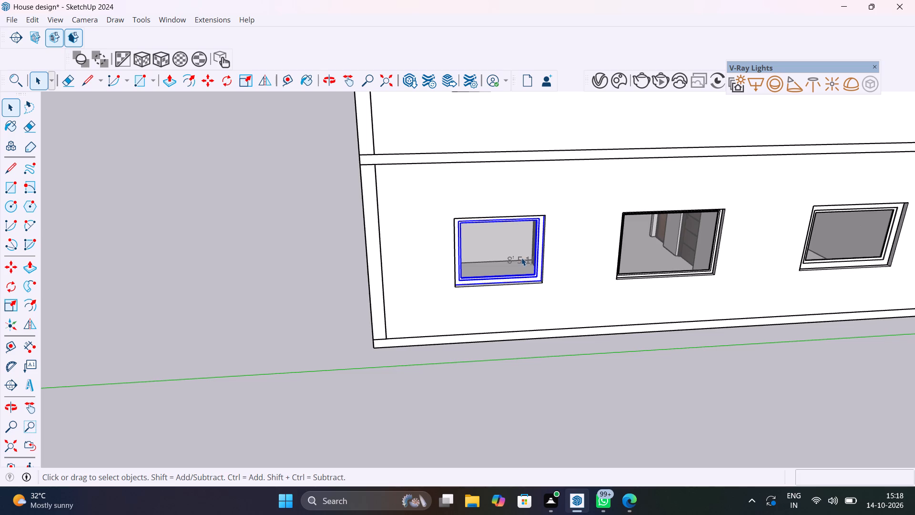
scroll(521, 257, "up", 8)
left_click(521, 256, "shift")
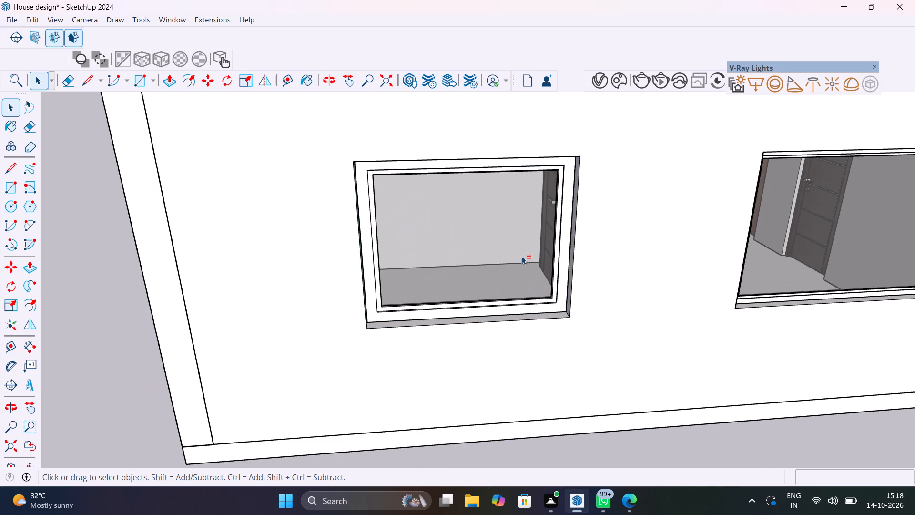
left_click(521, 256, "shift")
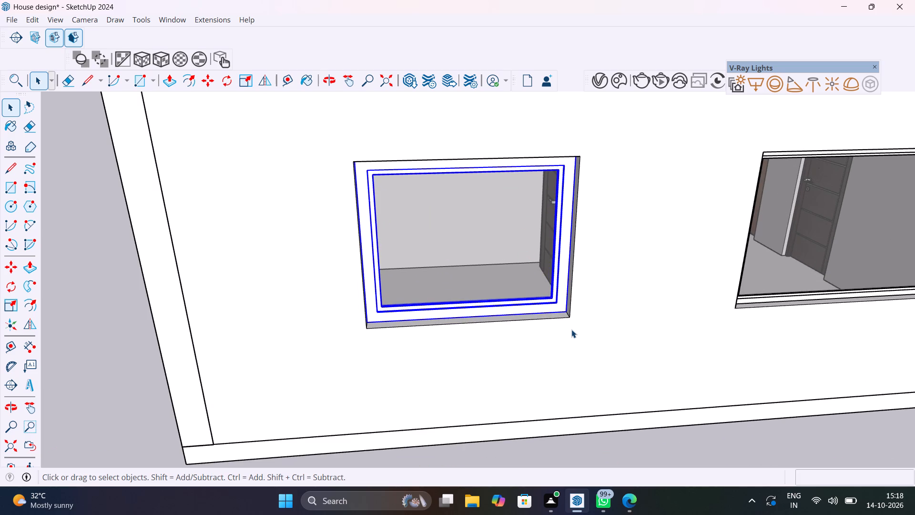
key("m")
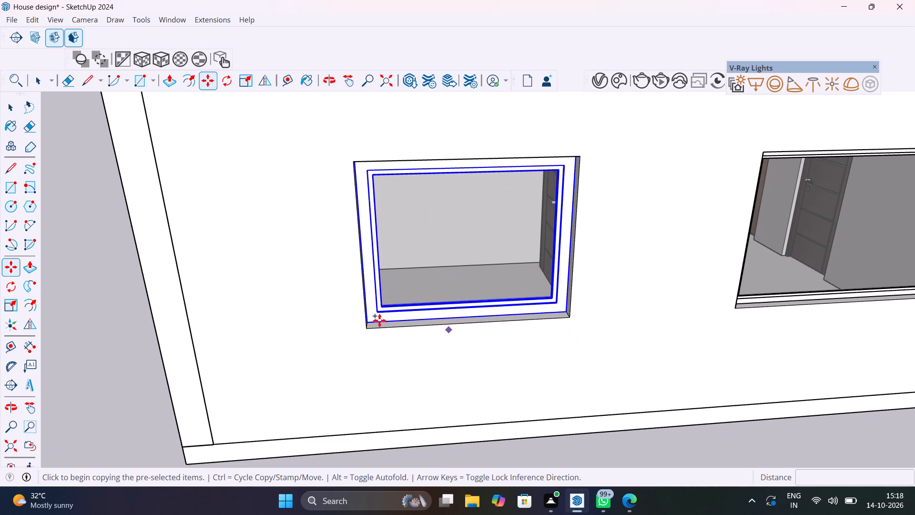
left_click(371, 324)
scroll(410, 232, "down", 14)
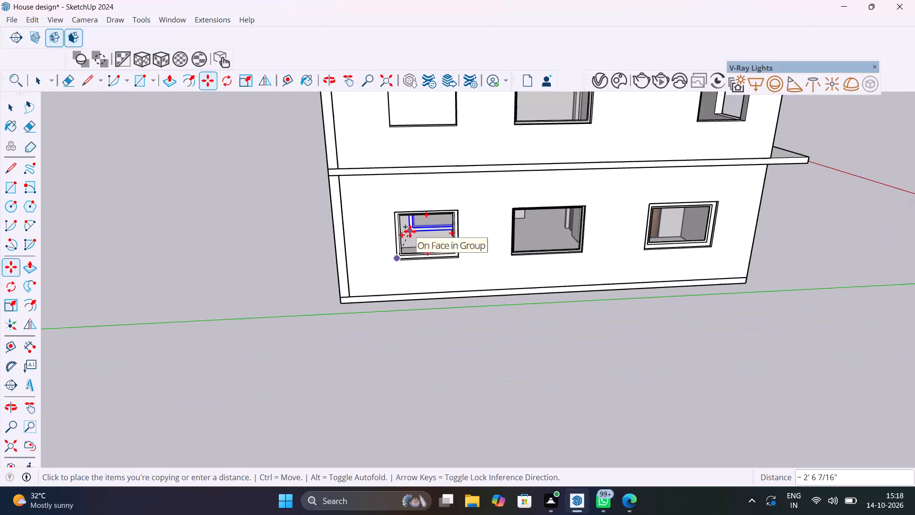
scroll(402, 125, "up", 3)
middle_click_drag(402, 125, 380, 247, "shift")
scroll(380, 247, "up", 18)
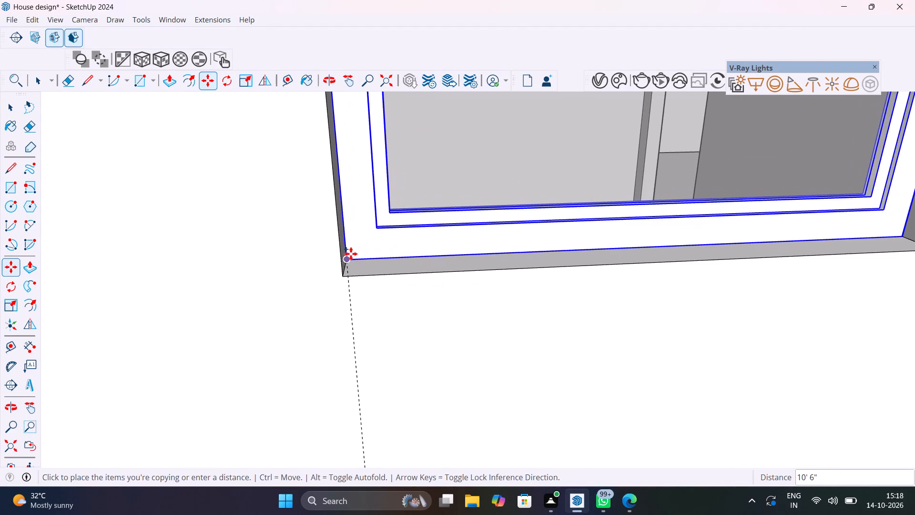
scroll(351, 254, "up", 12)
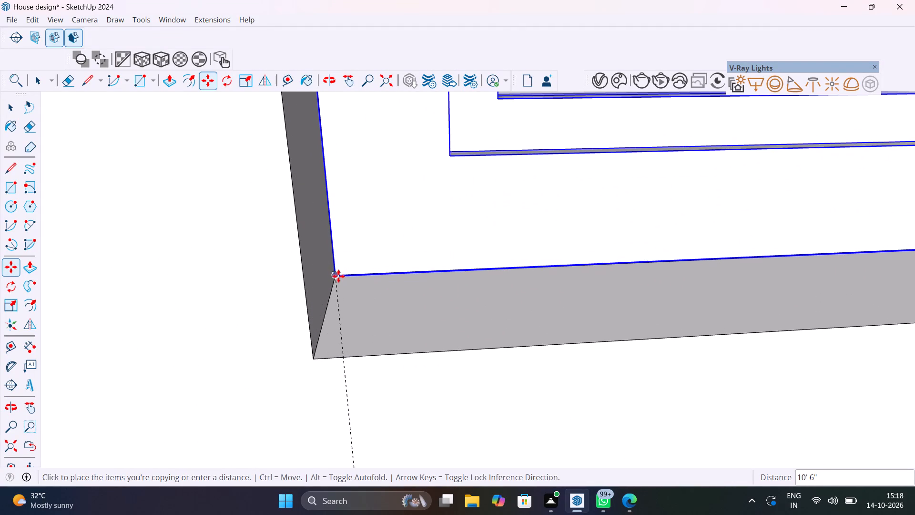
left_click(337, 281)
Examine how the copied window sits in the upper left-hand opening, close up at its lower corner and from outside.
scroll(404, 278, "down", 15)
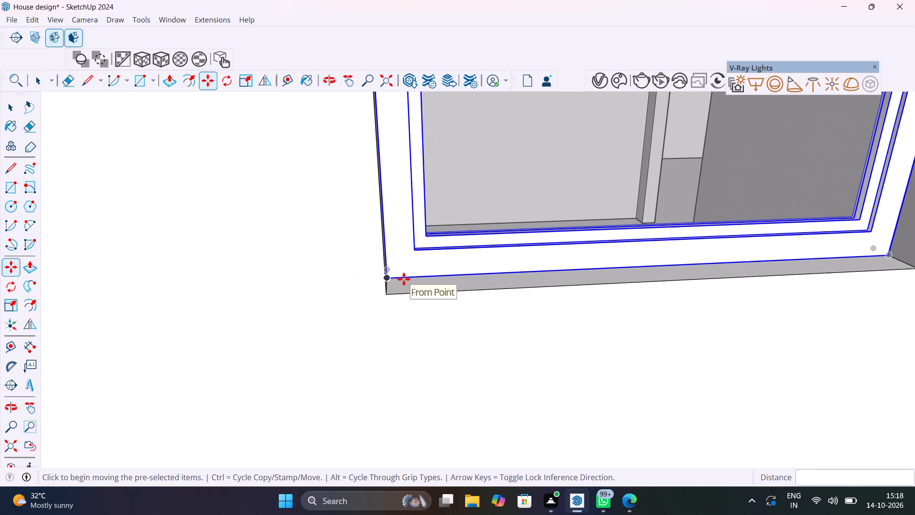
scroll(543, 193, "up", 11)
middle_click_drag(540, 199, 305, 247)
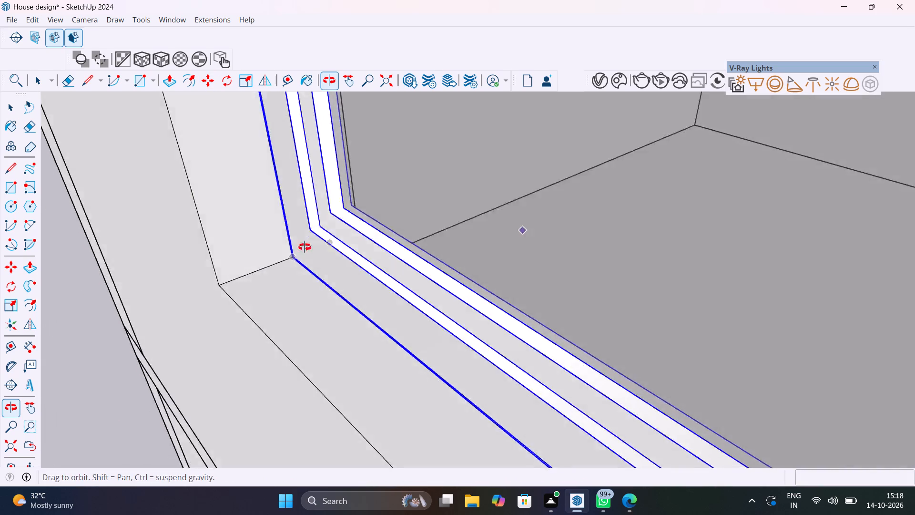
middle_click_drag(305, 247, 421, 231)
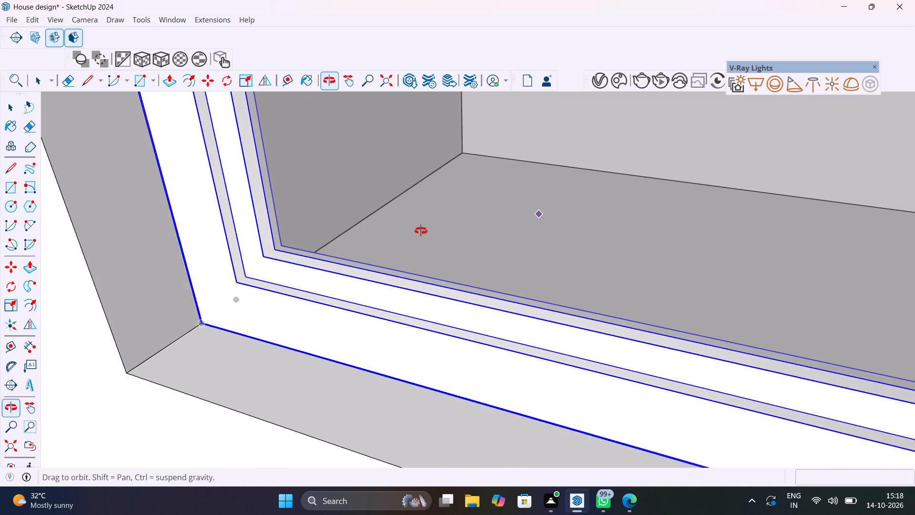
middle_click_drag(421, 231, 422, 231)
key("space")
scroll(508, 255, "down", 20)
scroll(508, 255, "down", 12)
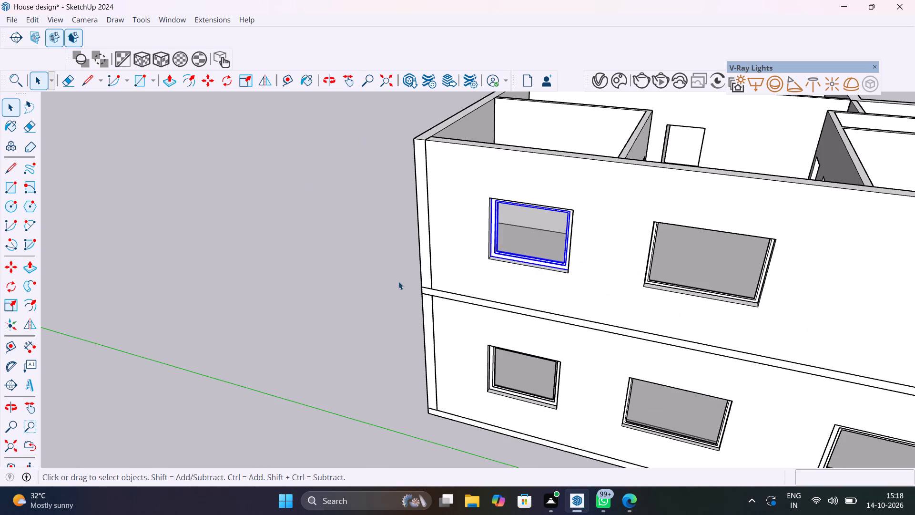
left_click(316, 275)
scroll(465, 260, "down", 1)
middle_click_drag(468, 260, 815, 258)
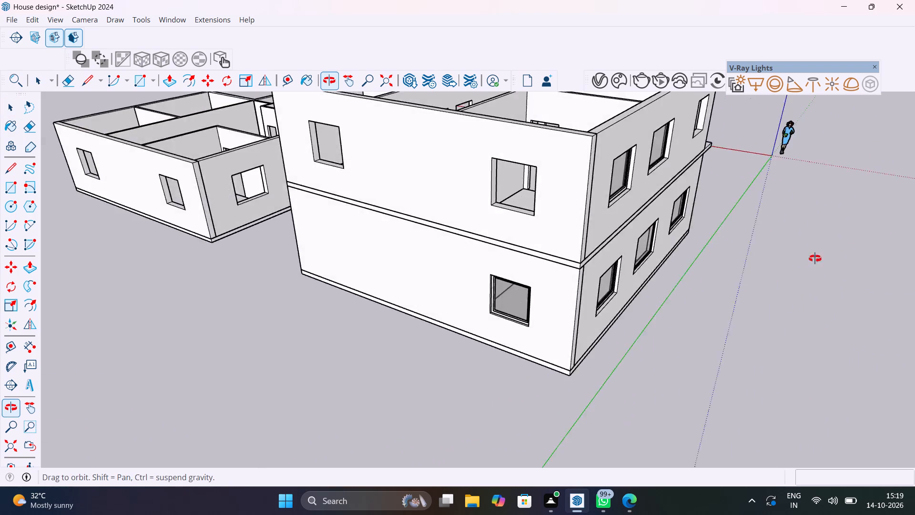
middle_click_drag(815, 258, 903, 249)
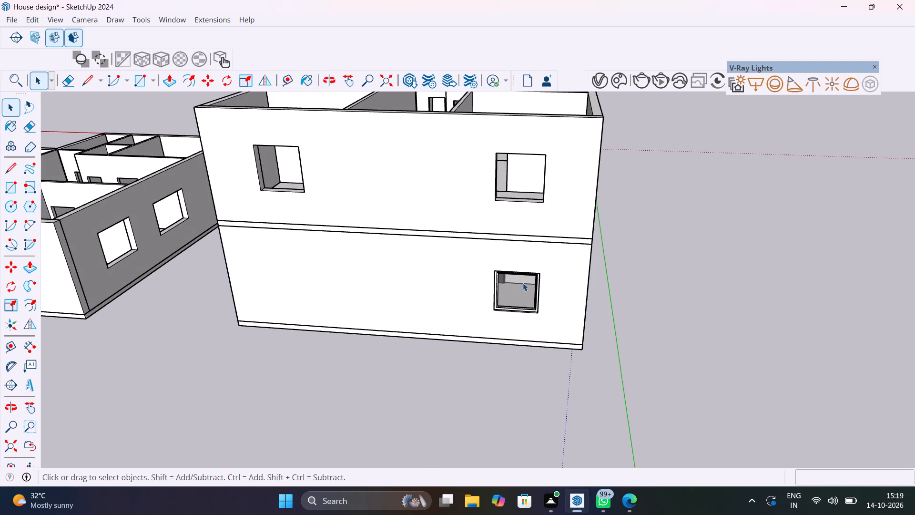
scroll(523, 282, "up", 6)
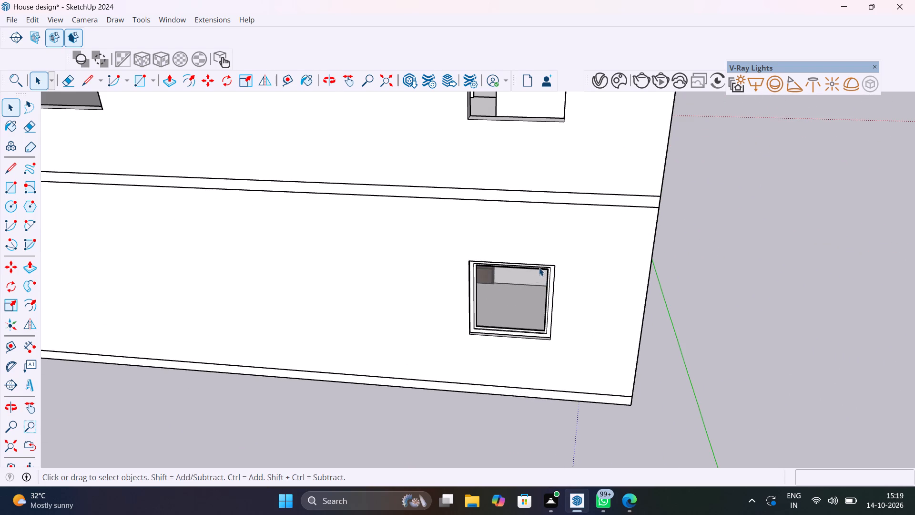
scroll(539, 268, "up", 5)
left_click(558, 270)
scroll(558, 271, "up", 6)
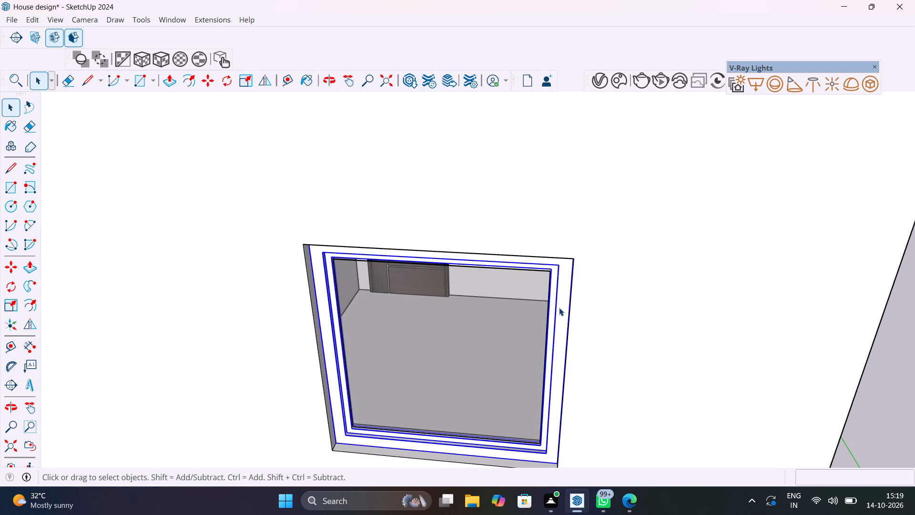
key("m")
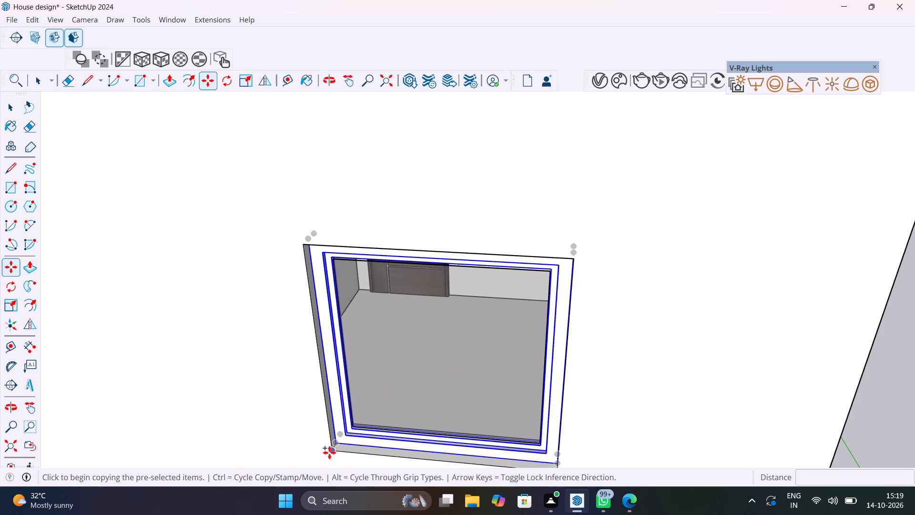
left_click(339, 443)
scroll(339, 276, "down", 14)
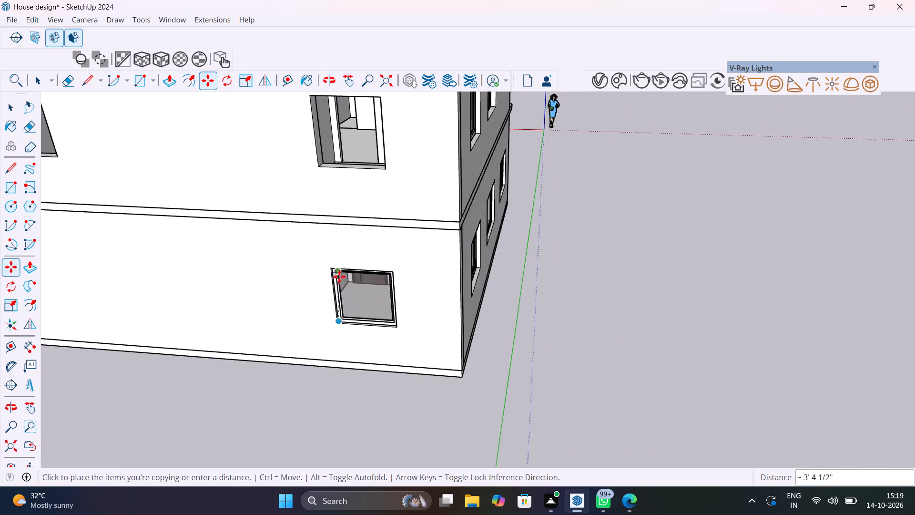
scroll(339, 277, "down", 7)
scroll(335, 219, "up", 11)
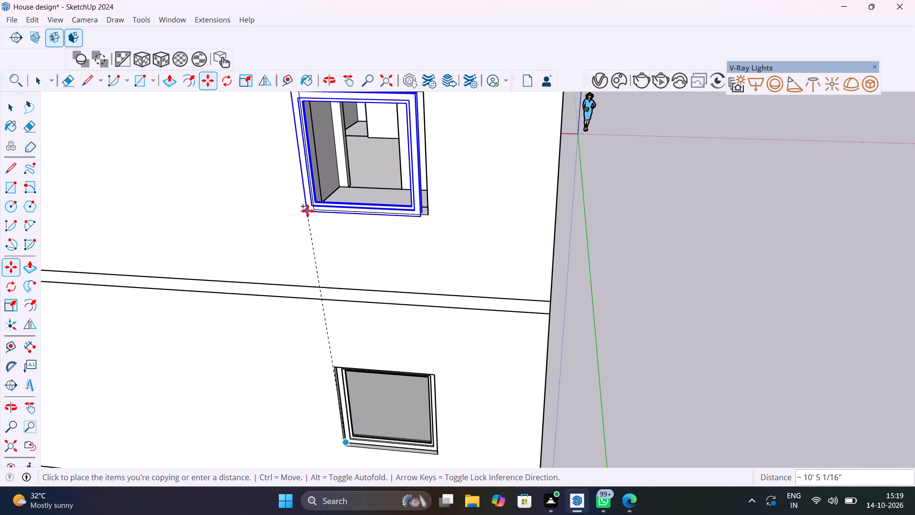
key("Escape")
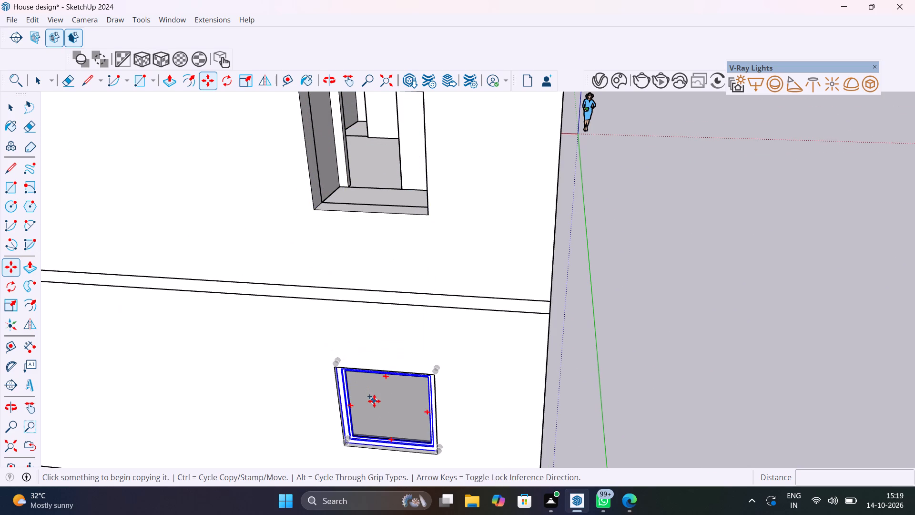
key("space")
Group the frame of the adjoining side wall's ground-floor window together with its glass pane.
left_click(374, 401)
scroll(374, 401, "up", 6)
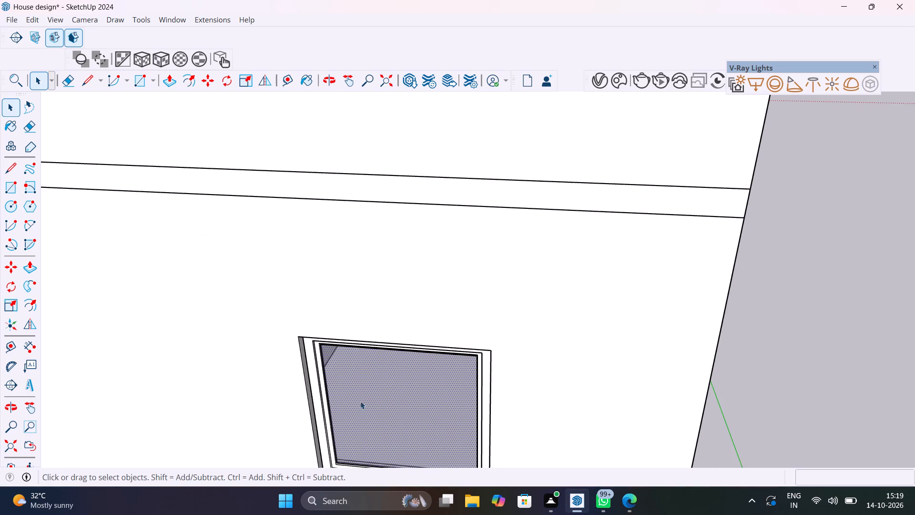
left_click(323, 420, "shift")
right_click(323, 420, "shift")
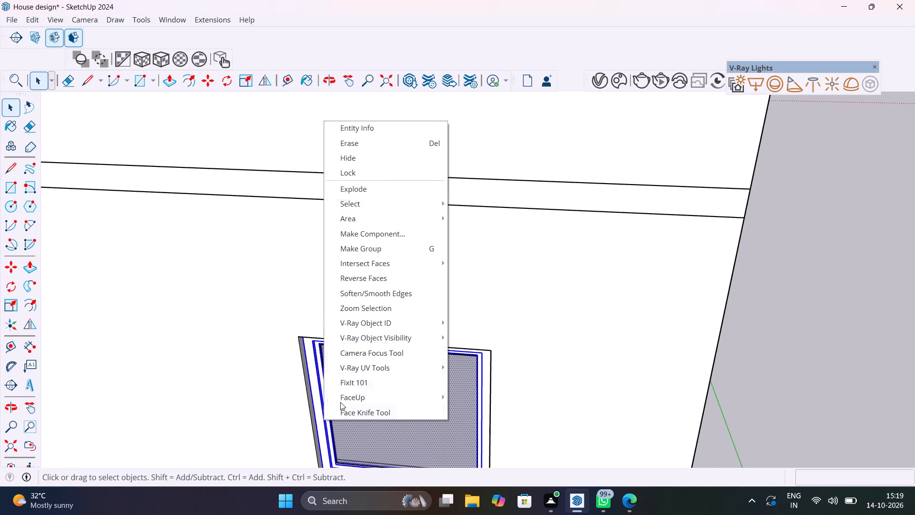
left_click(396, 251, "shift")
Copy the grouped side-wall ground-floor window from its lower corner about 10' 6" up into the upper opening above it.
scroll(370, 400, "down", 1)
middle_click_drag(370, 398, 459, 297, "shift")
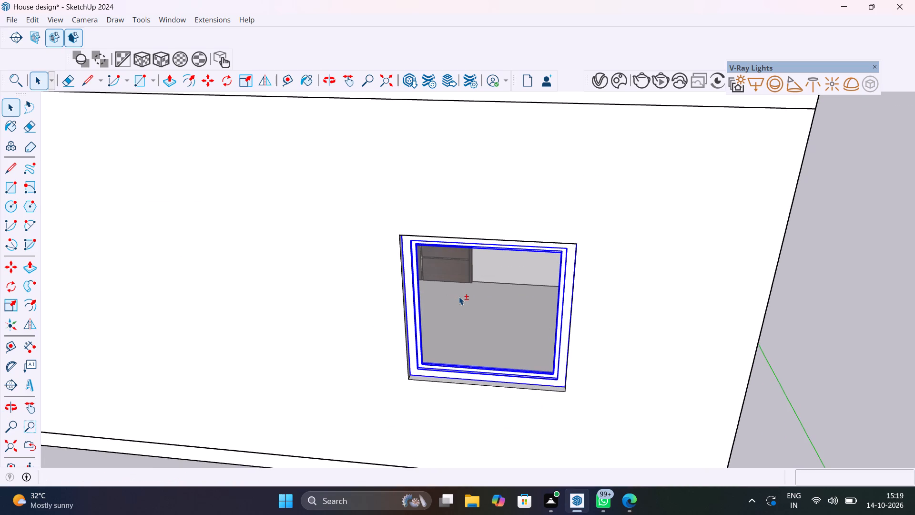
key("m")
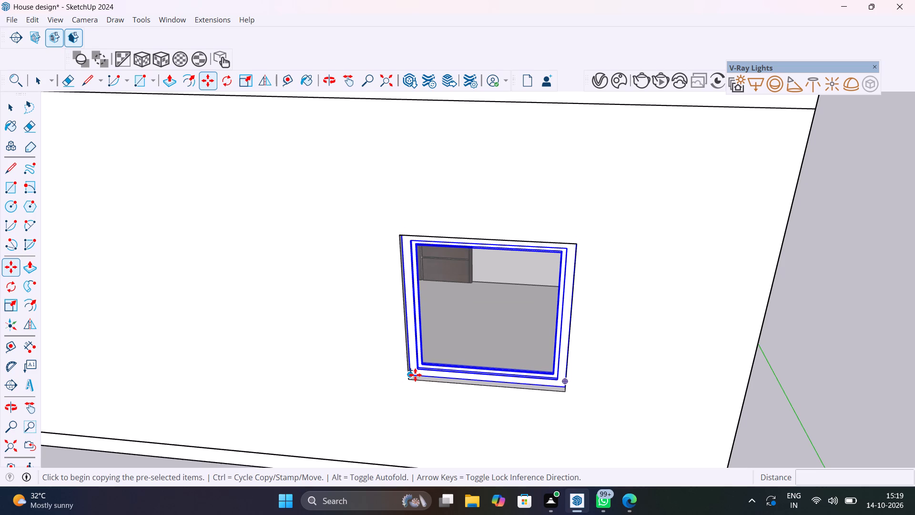
left_click(415, 375)
scroll(435, 301, "down", 15)
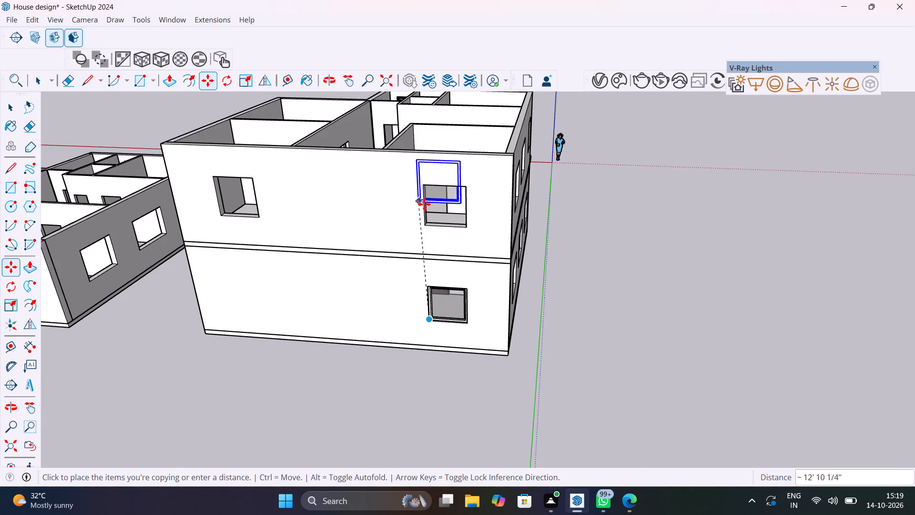
scroll(441, 232, "up", 16)
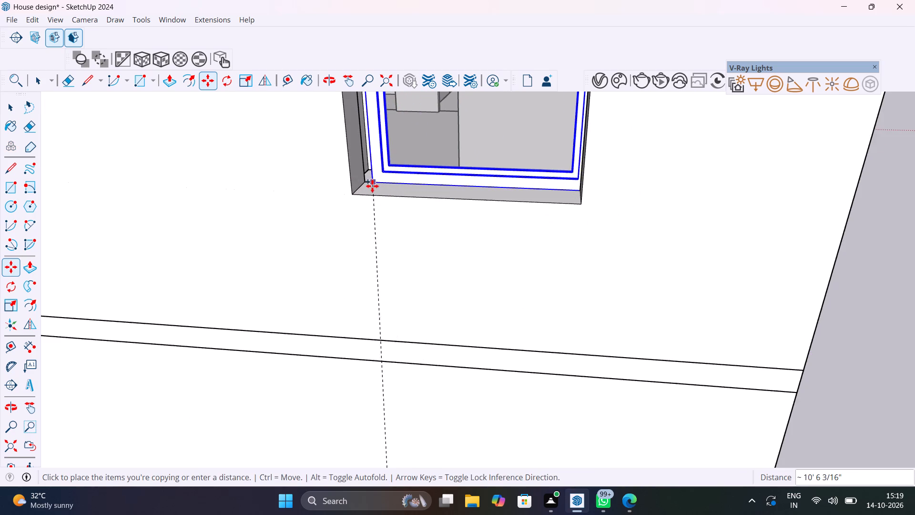
scroll(368, 186, "up", 15)
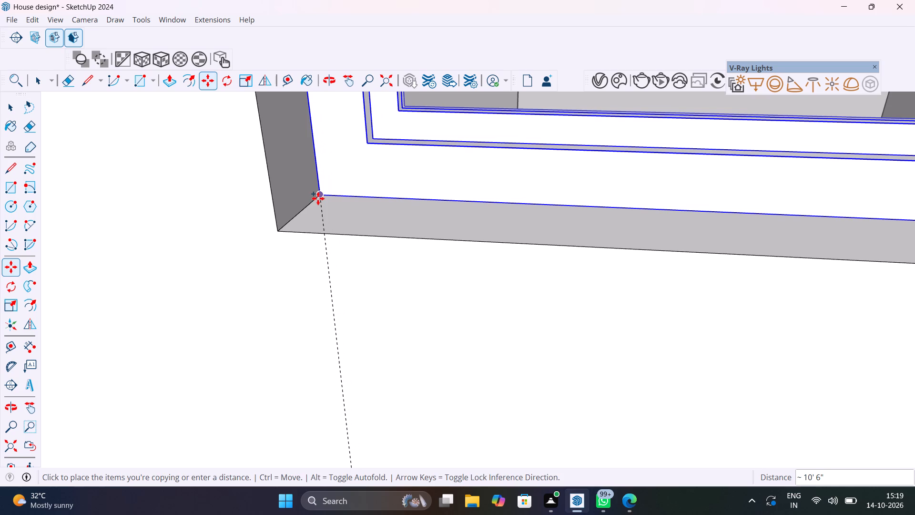
left_click(318, 198)
Copy the side wall's upper window from its lower outer corner about 20' 7 1/2" across into the wall's other upper opening.
scroll(352, 211, "down", 20)
scroll(352, 211, "down", 11)
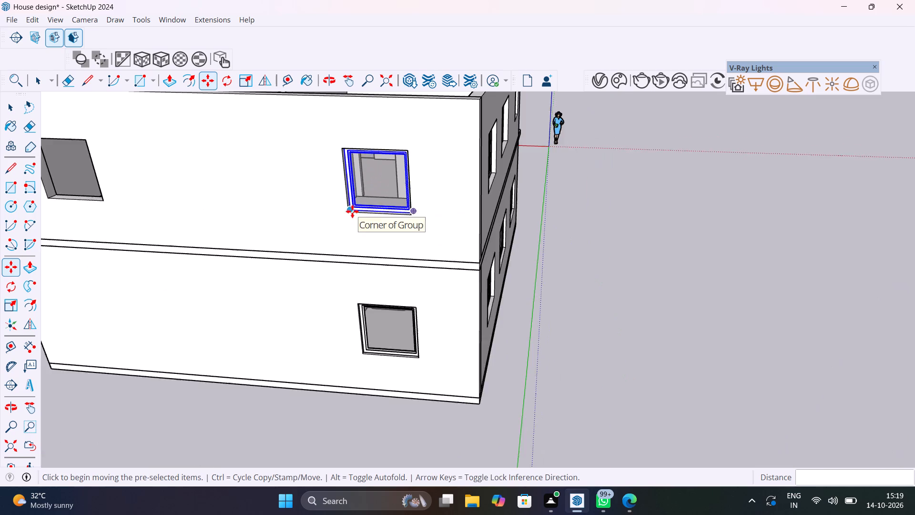
scroll(352, 211, "down", 8)
middle_click_drag(352, 211, 660, 248, "shift")
scroll(657, 241, "up", 15)
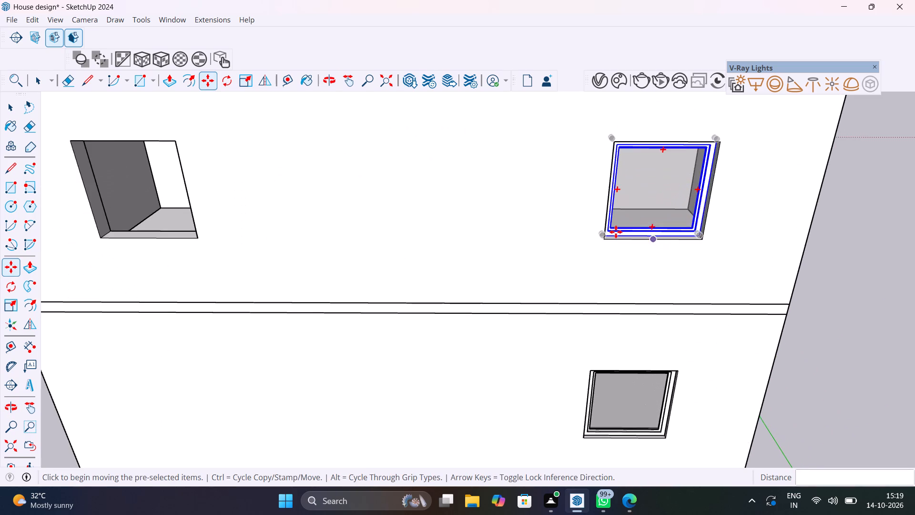
left_click(603, 233)
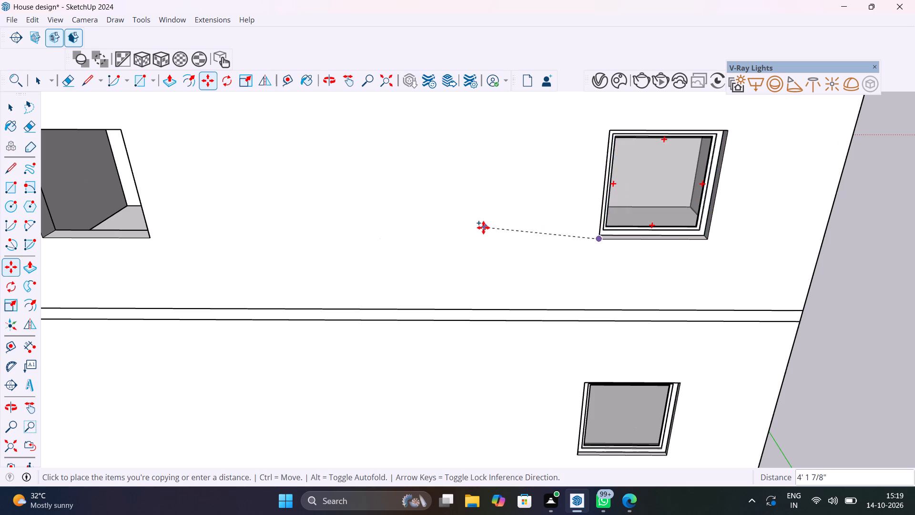
scroll(483, 227, "down", 12)
scroll(350, 226, "up", 3)
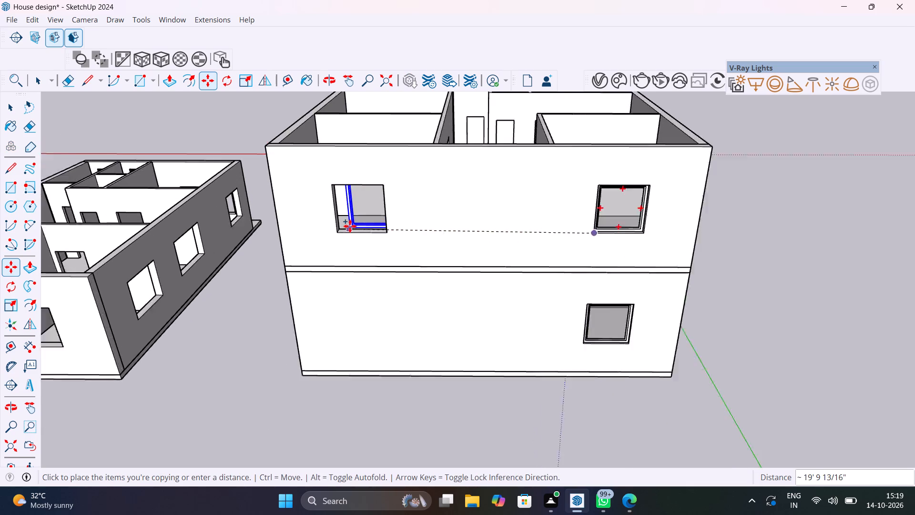
scroll(350, 226, "up", 12)
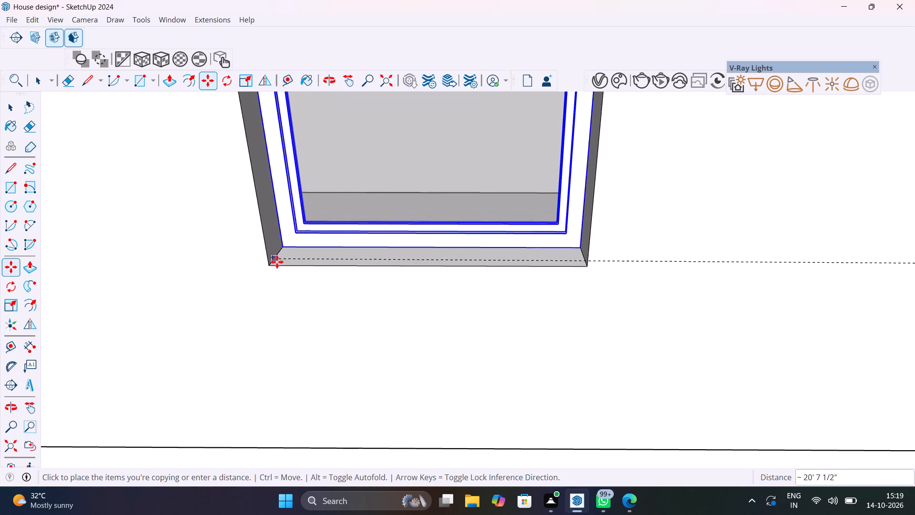
scroll(277, 262, "up", 10)
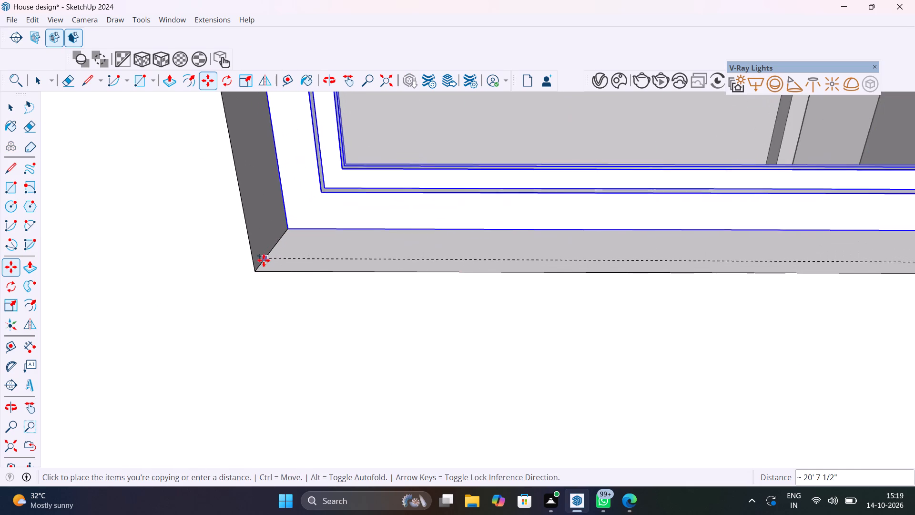
left_click(254, 270)
scroll(359, 267, "down", 14)
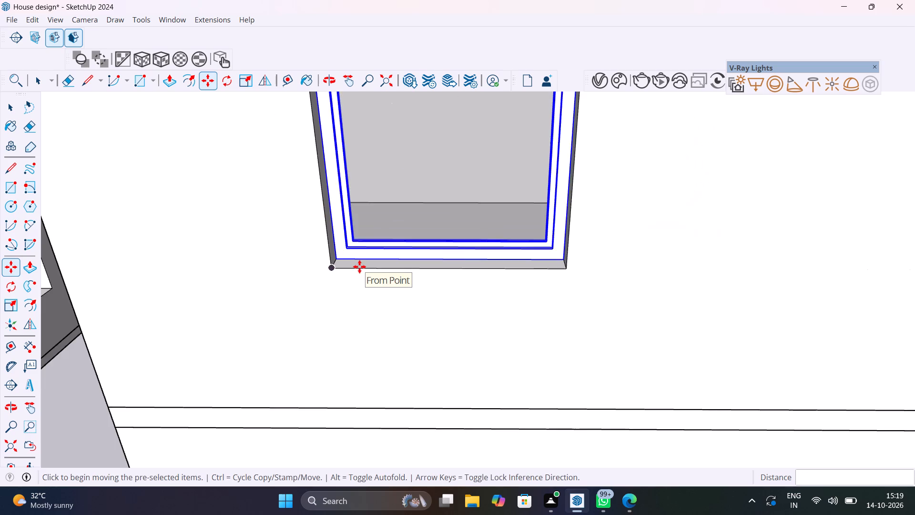
scroll(359, 267, "down", 20)
scroll(359, 267, "down", 10)
key("space")
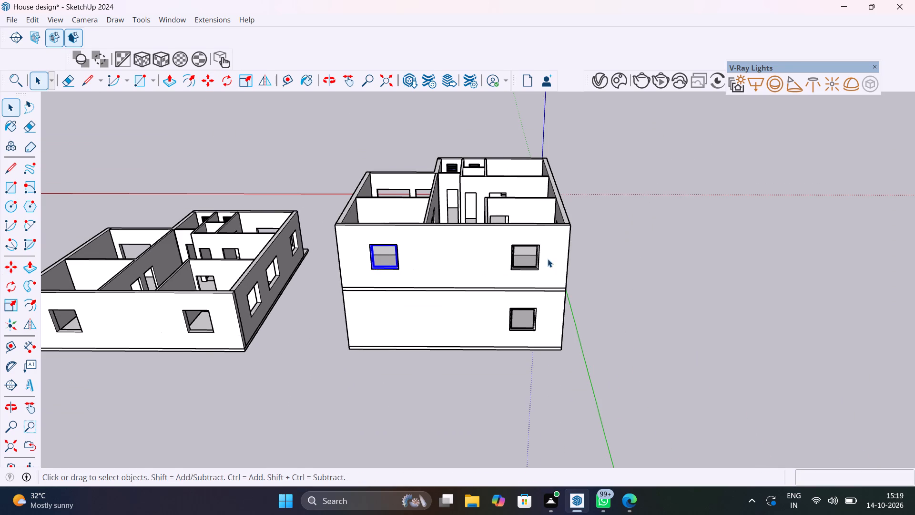
Examine the upper floor's rooms, windows and remaining openings from all sides, above and outside.
left_click(653, 258)
middle_click_drag(407, 265, 756, 291)
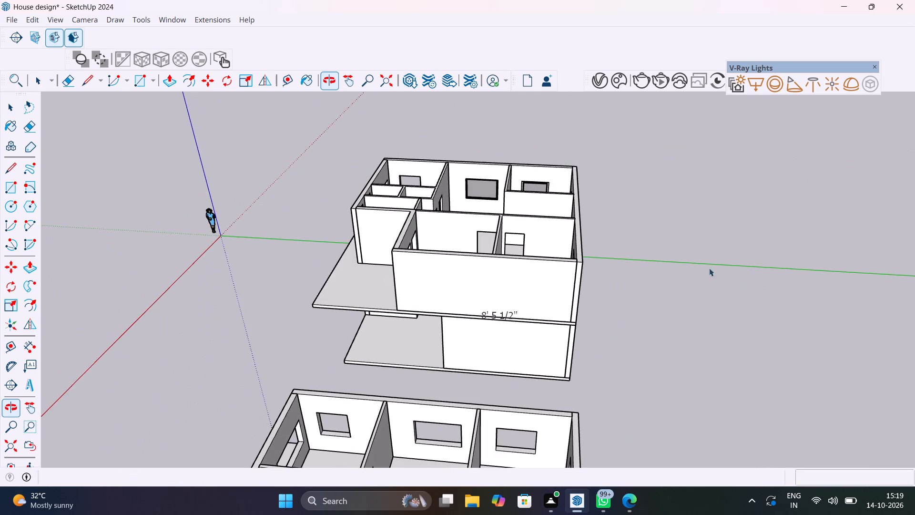
scroll(467, 232, "up", 7)
middle_click_drag(443, 254, 777, 252)
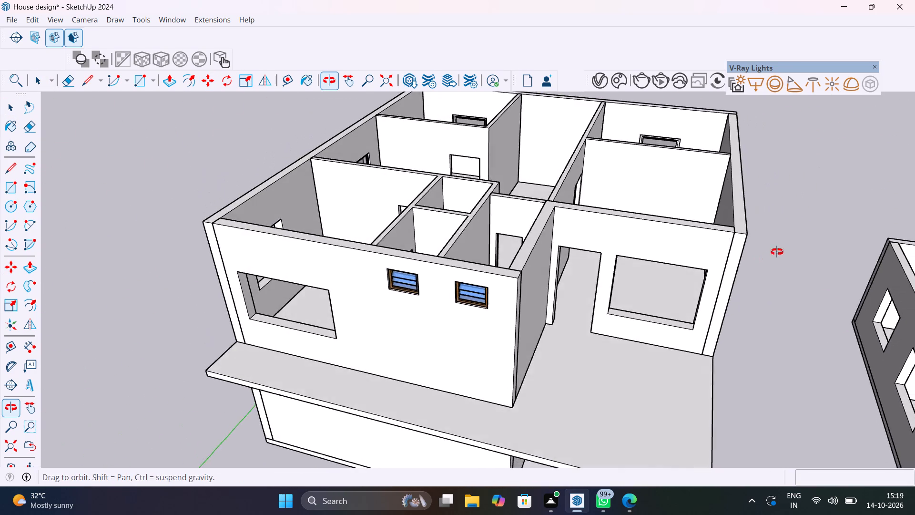
middle_click_drag(777, 252, 580, 309)
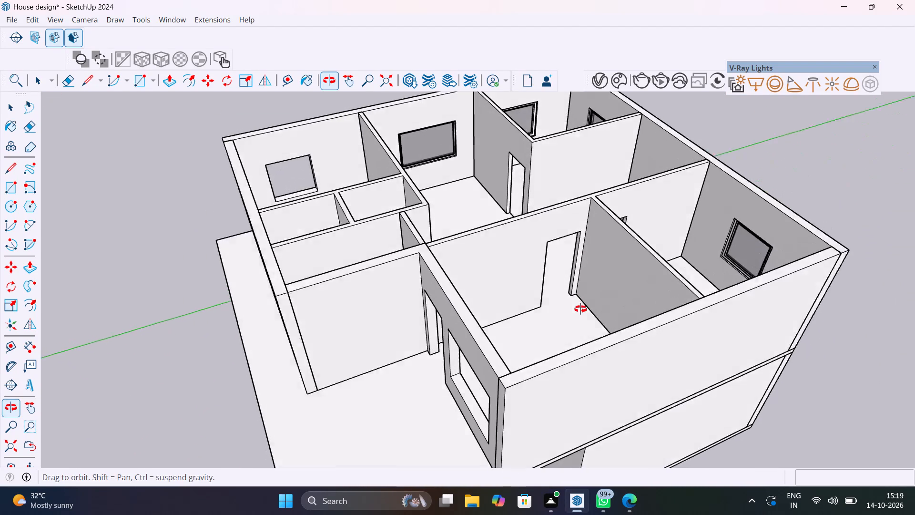
middle_click_drag(580, 309, 233, 288)
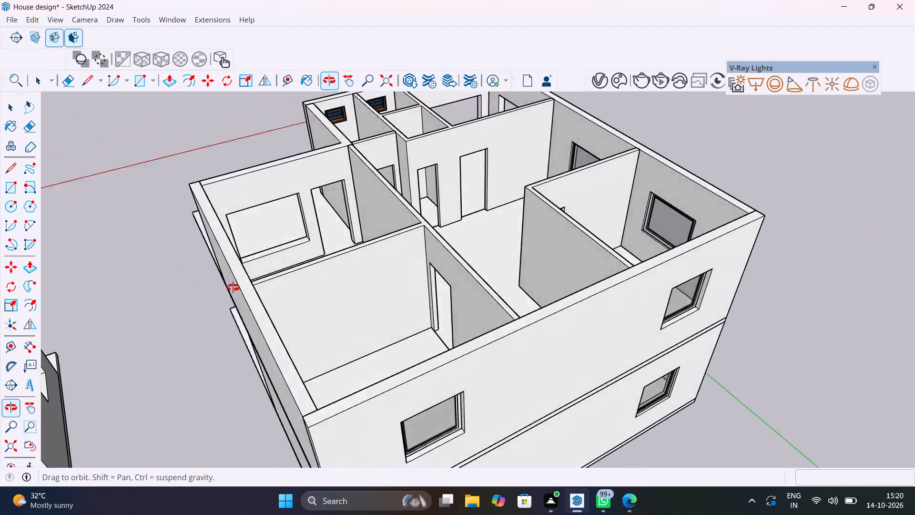
middle_click_drag(233, 288, 762, 259)
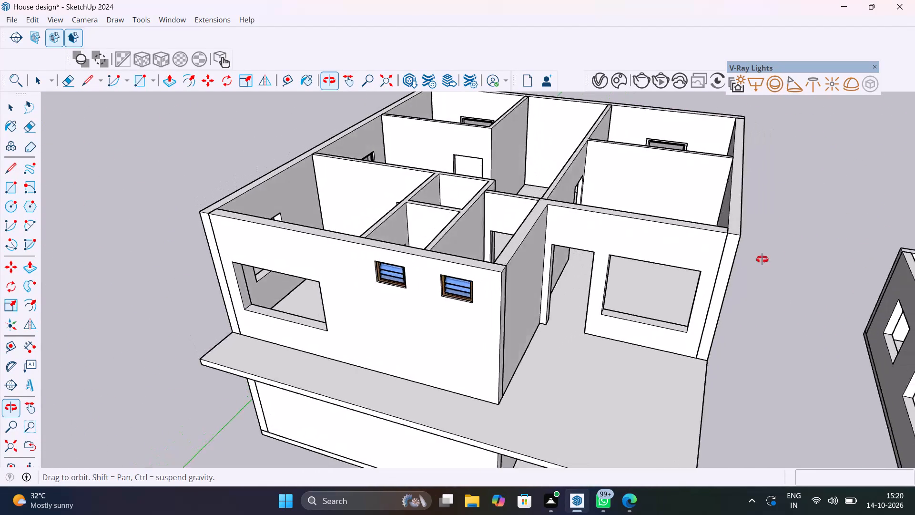
middle_click_drag(762, 259, 757, 371)
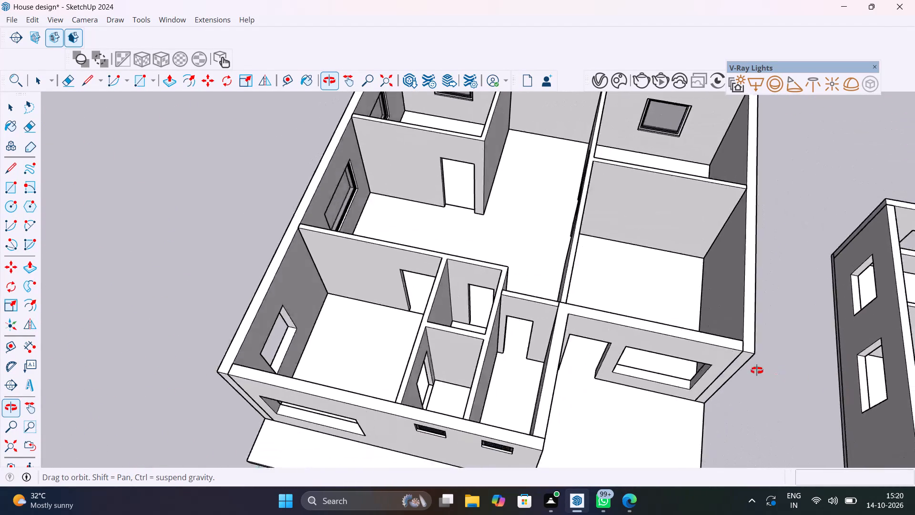
middle_click_drag(757, 371, 567, 151)
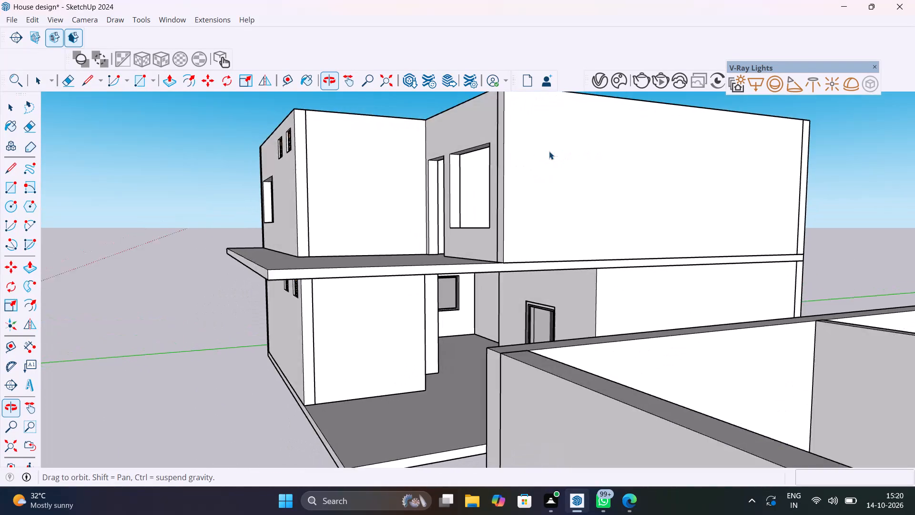
Examine the ground-floor interior around the door and the staircase rising toward the upper floor slab.
scroll(477, 295, "up", 9)
middle_click_drag(553, 334, 604, 360)
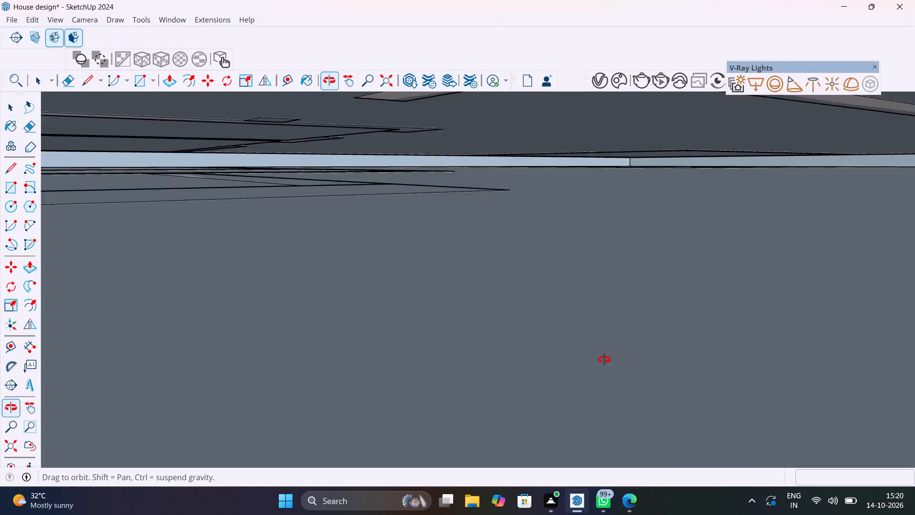
middle_click_drag(604, 360, 590, 337)
scroll(590, 337, "up", 1)
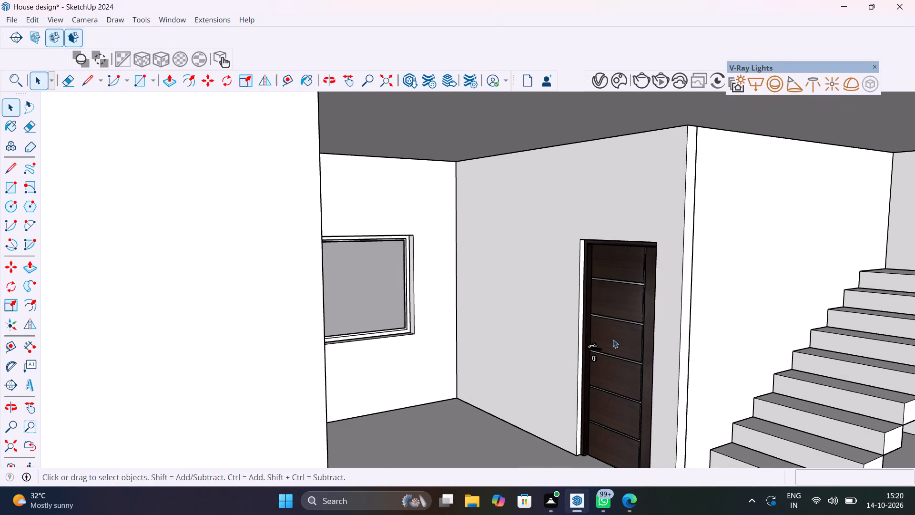
middle_click_drag(611, 341, 577, 374)
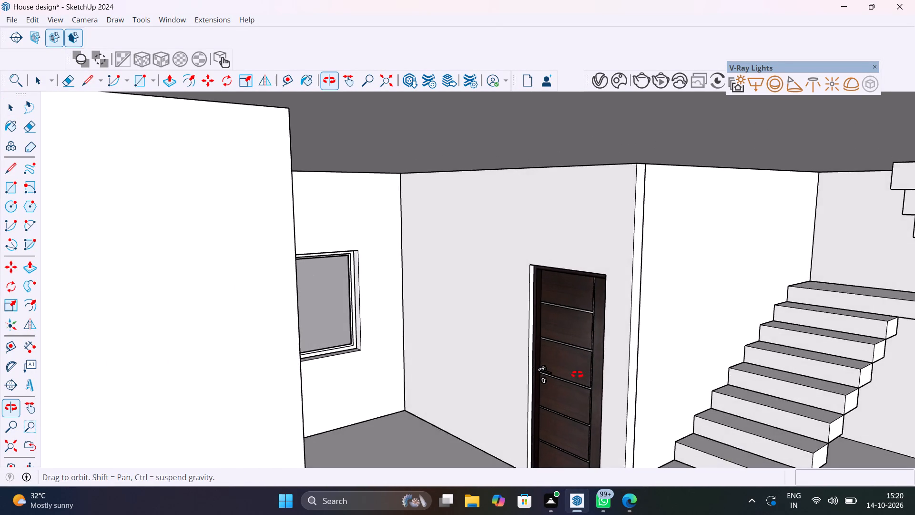
middle_click_drag(577, 374, 535, 362)
scroll(617, 351, "up", 4)
middle_click_drag(626, 349, 703, 350, "shift")
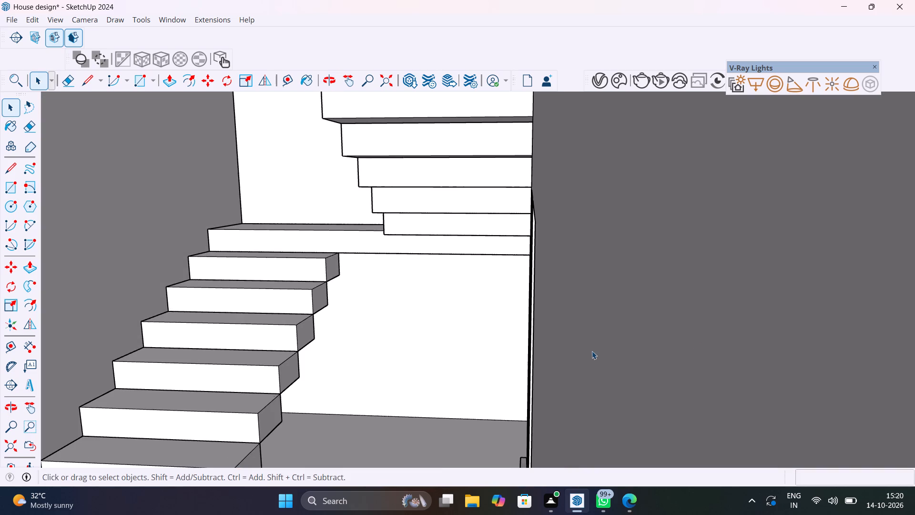
scroll(592, 351, "down", 4)
middle_click_drag(467, 326, 583, 398, "shift")
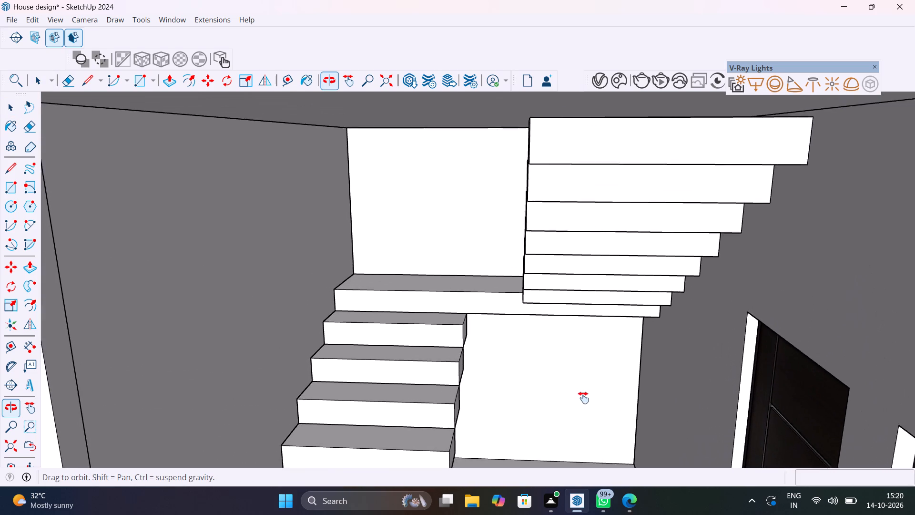
middle_click_drag(583, 398, 590, 389, "shift")
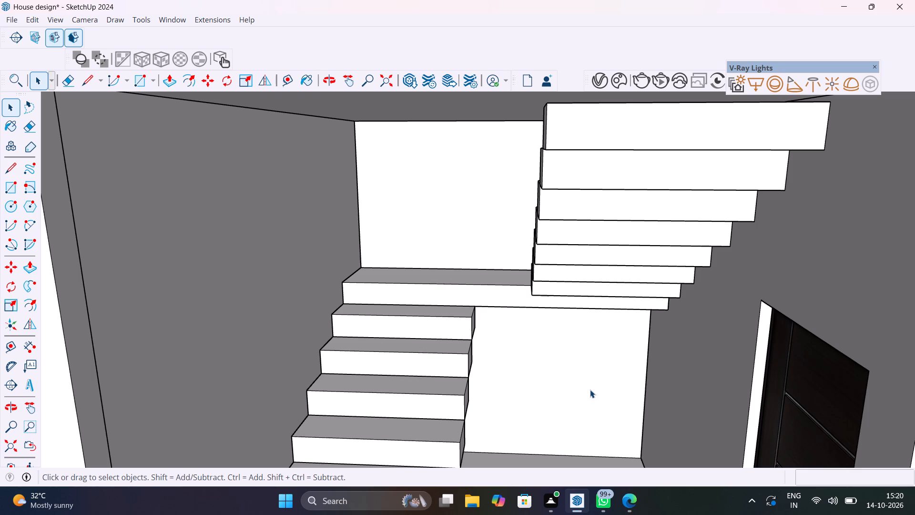
middle_click_drag(569, 374, 568, 441)
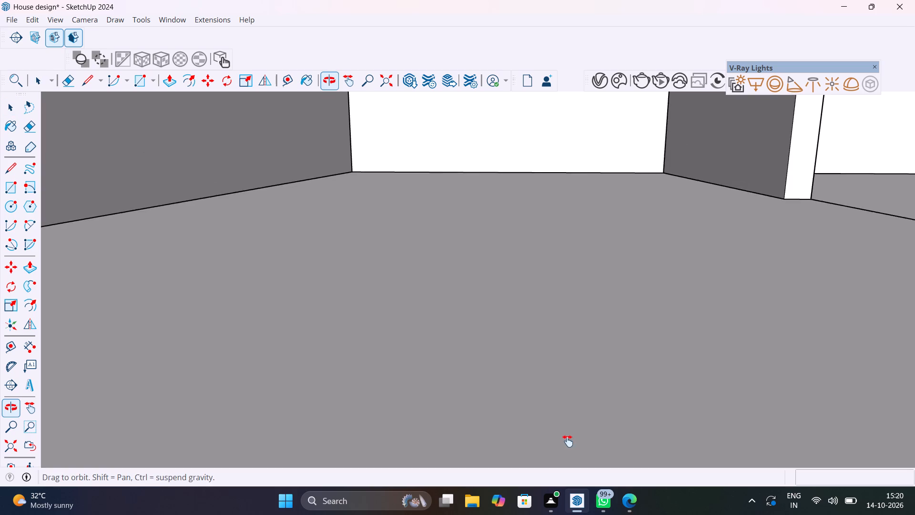
middle_click_drag(568, 441, 583, 276)
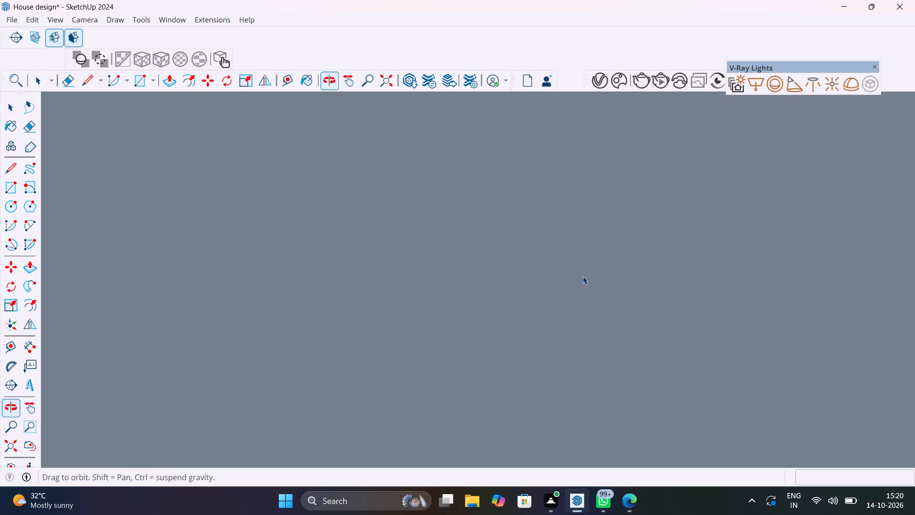
Inside the upper floor group, place floor guides 8' 5 1/2" from the partition above the stairs and about 11' 2 9/16" from the outer wall.
scroll(583, 276, "down", 12)
left_click(3, 448)
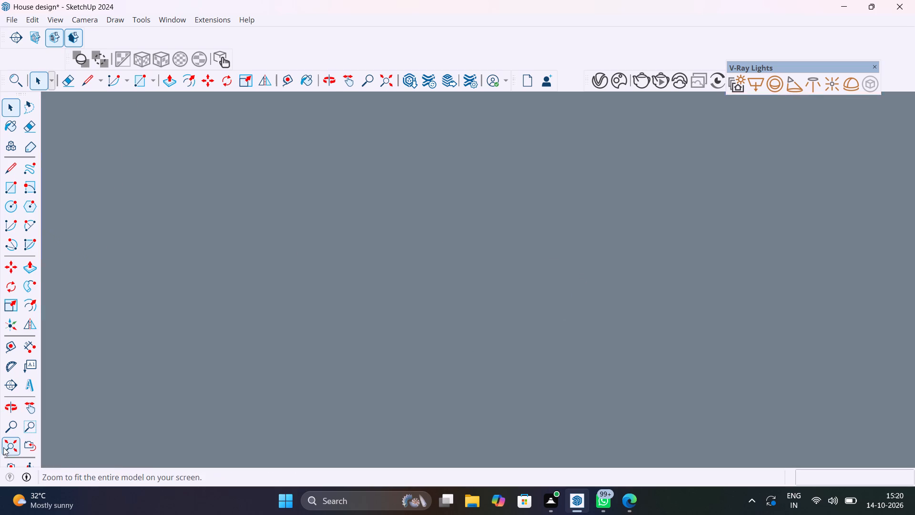
middle_click_drag(265, 353, 281, 514)
scroll(402, 268, "up", 7)
middle_click_drag(430, 274, 457, 376)
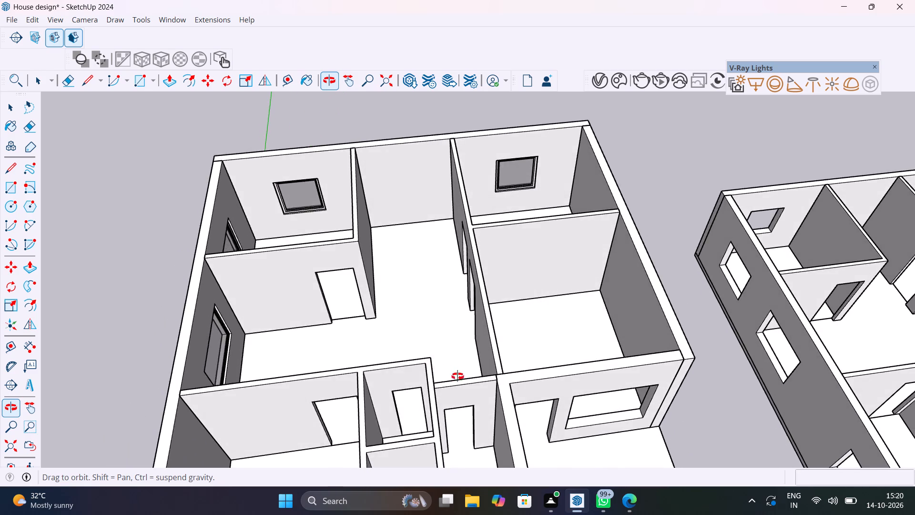
middle_click_drag(457, 376, 532, 399)
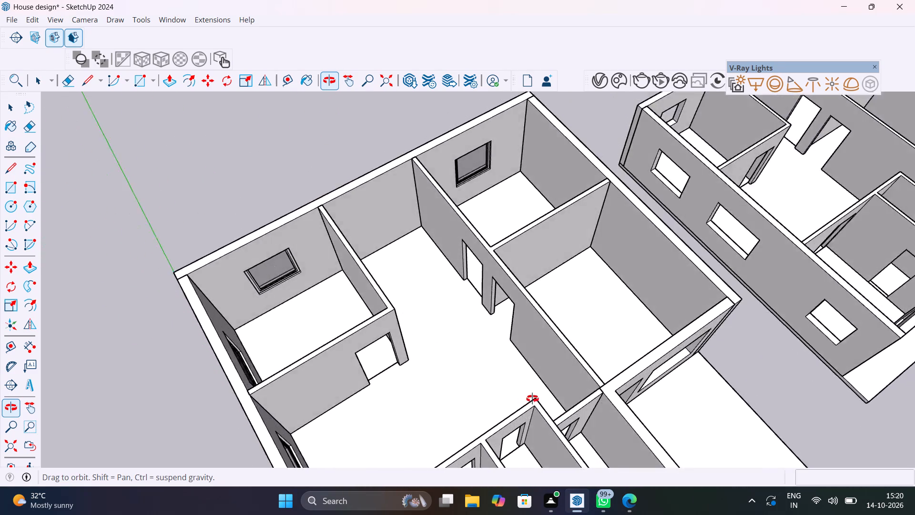
middle_click_drag(532, 399, 434, 402)
scroll(384, 304, "up", 6)
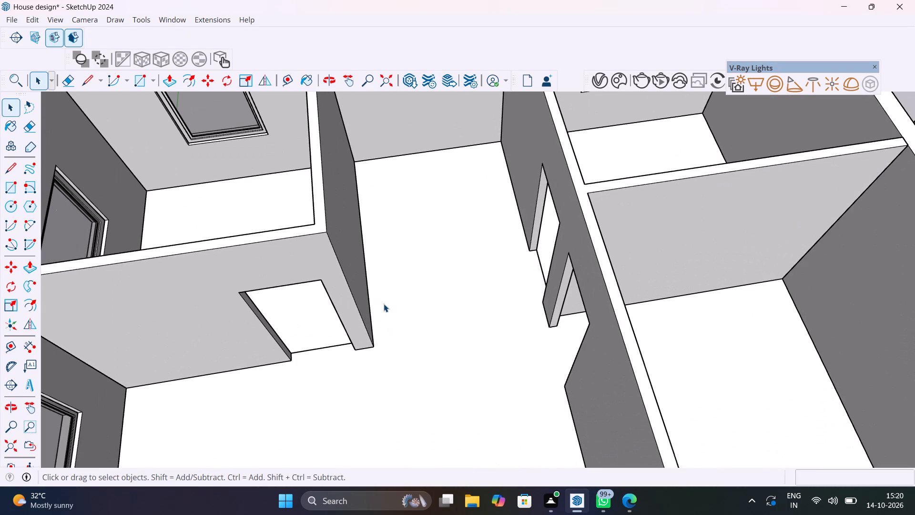
left_click(401, 282)
double_click(401, 282)
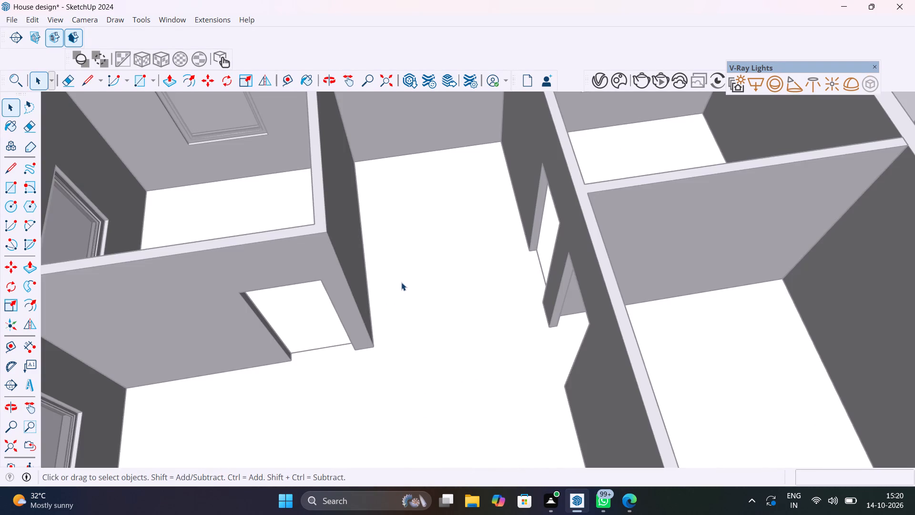
scroll(401, 282, "up", 3)
left_click(401, 282)
scroll(417, 286, "down", 6)
double_click(417, 286)
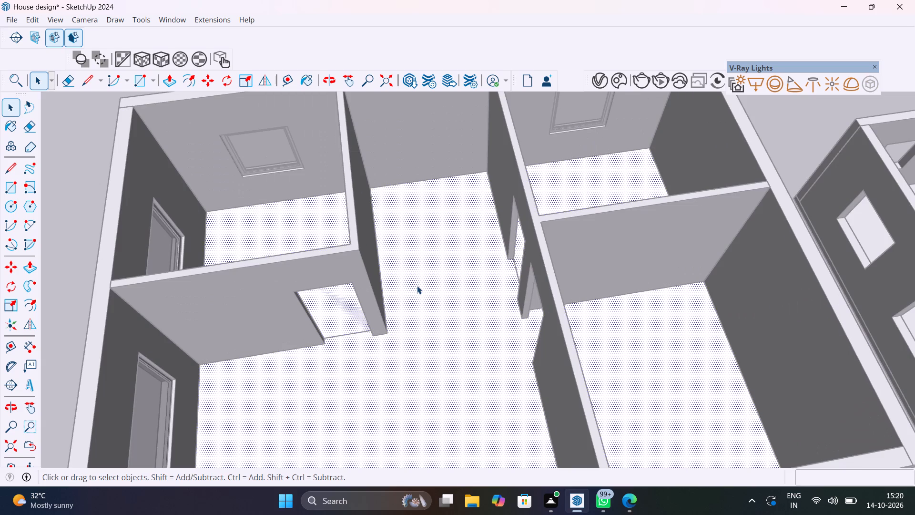
key("t")
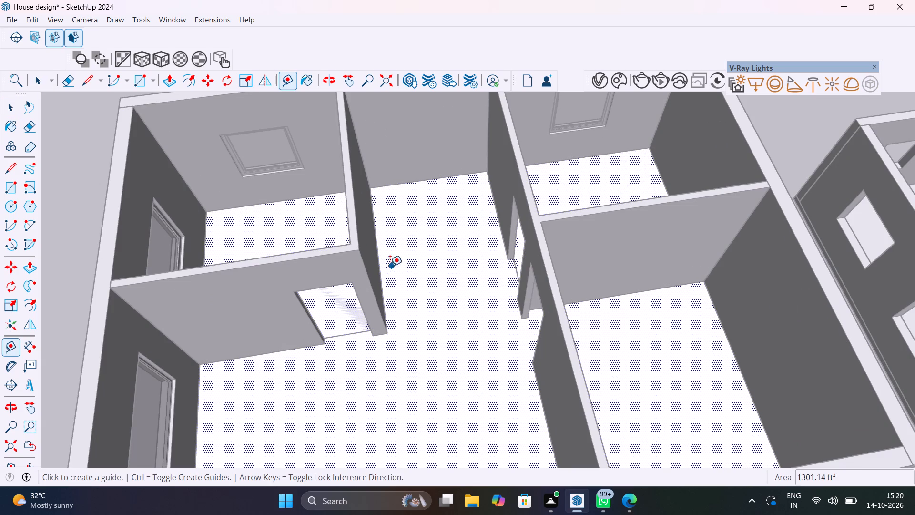
left_click(383, 265)
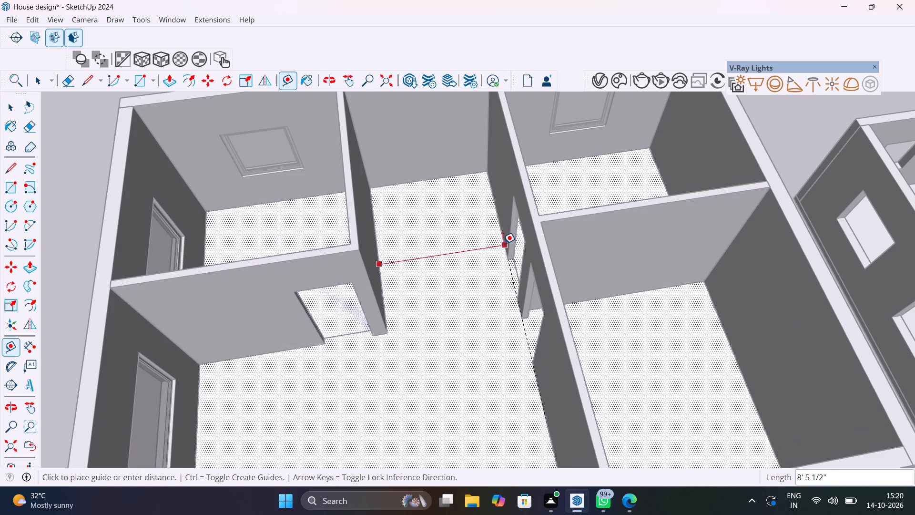
left_click(503, 244)
left_click(431, 181)
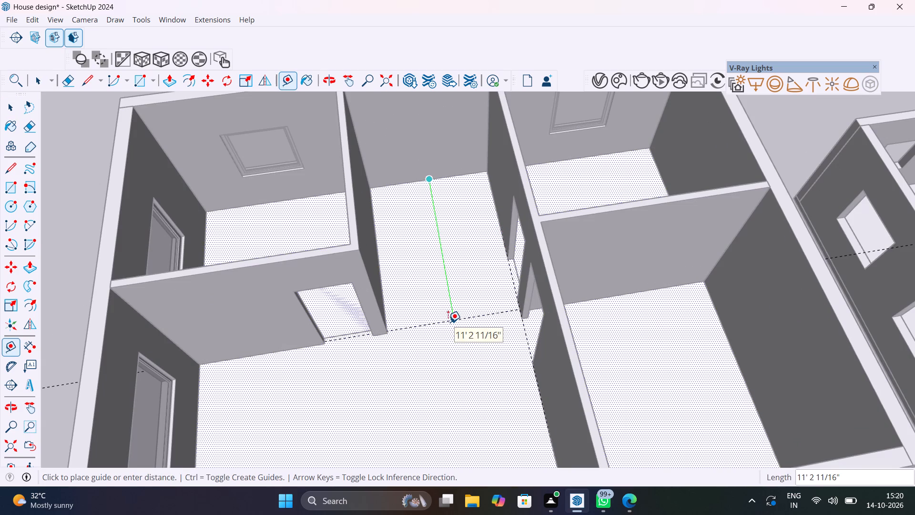
left_click(449, 321)
Draw an 8' 5 1/2" by 11' 2 9/16" rectangle on the upper floor from the wall corner to the guide intersection.
key("r")
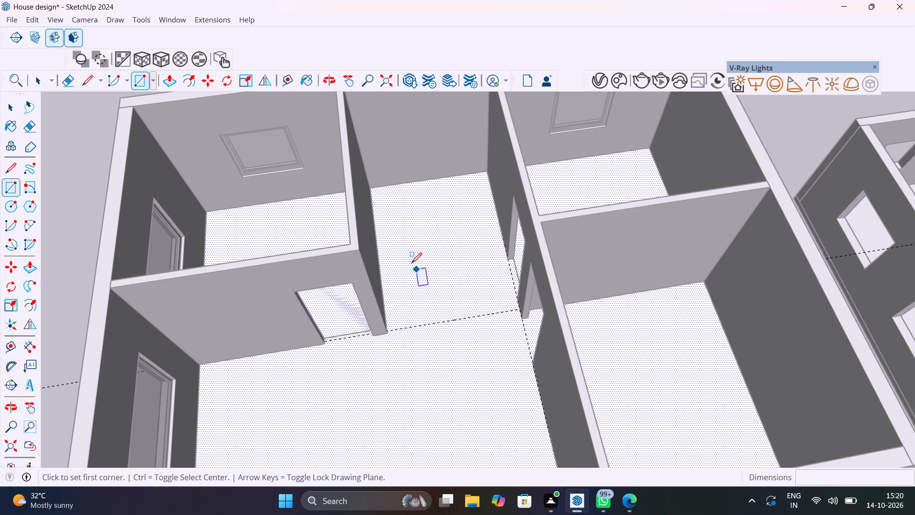
left_click(372, 190)
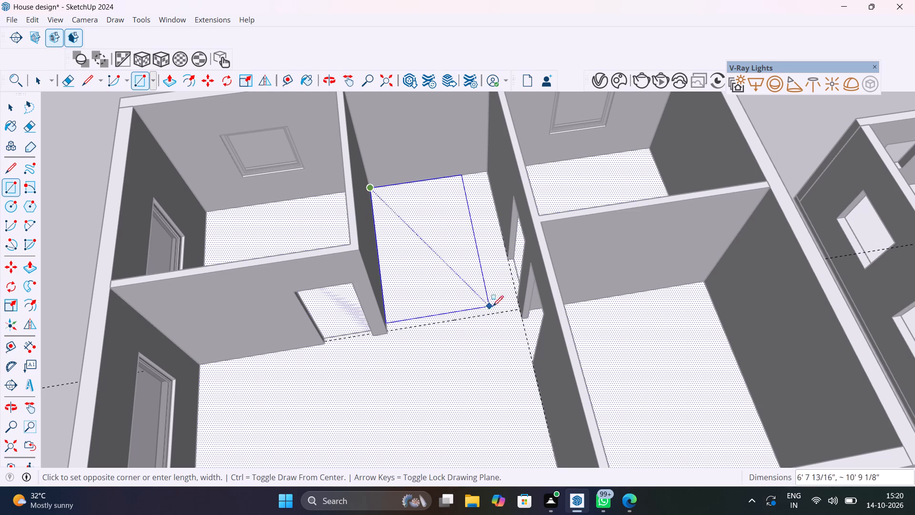
left_click(518, 309)
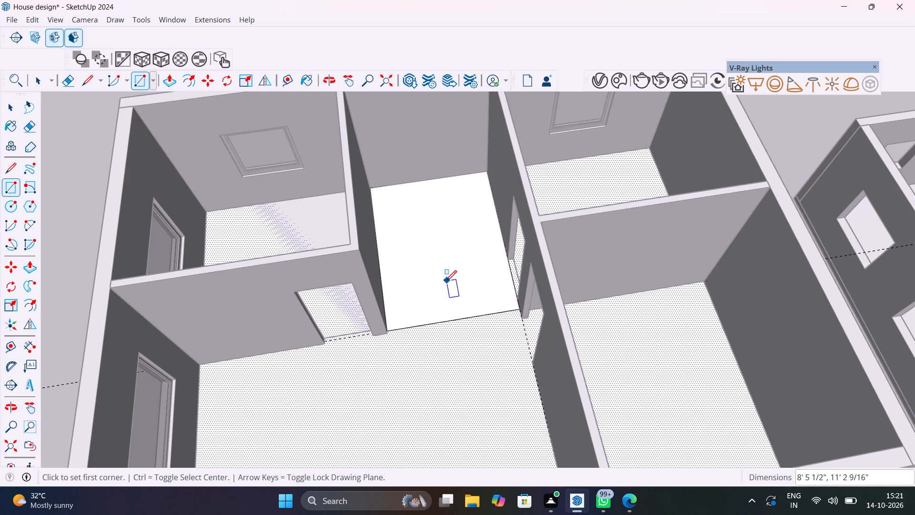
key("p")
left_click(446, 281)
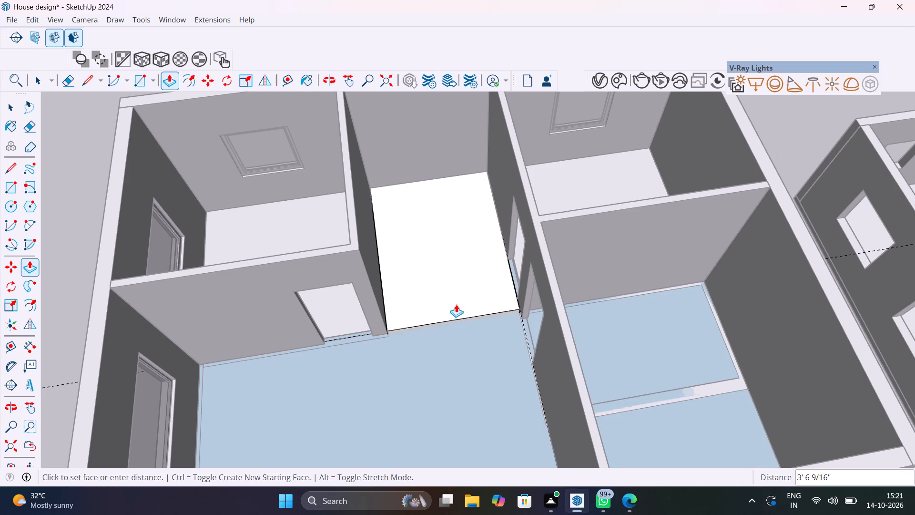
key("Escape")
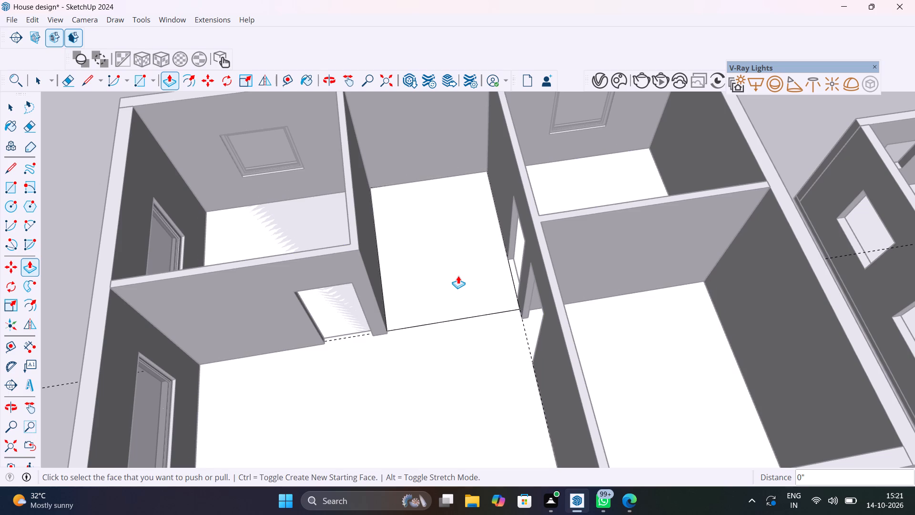
Delete the rectangle's face and the slab face beneath it to open the stairwell, and leave the upper floor group.
key("space")
left_click(439, 296)
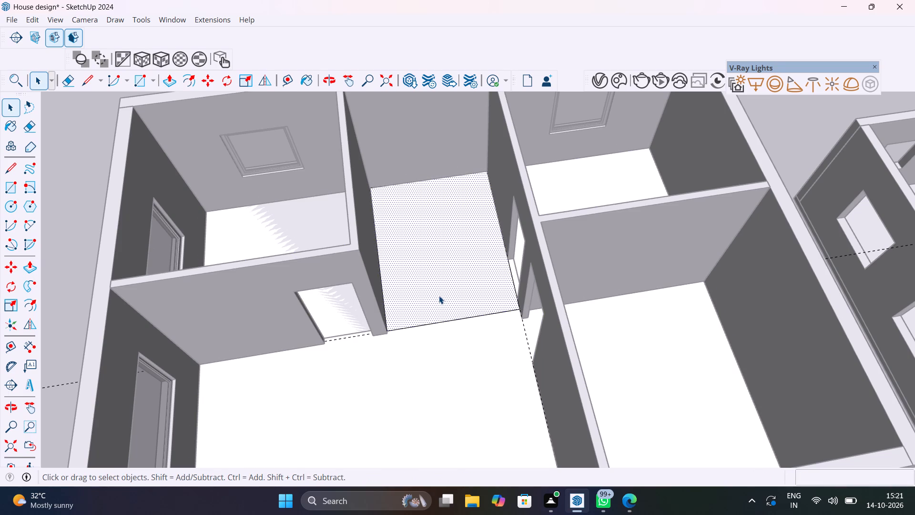
key("Delete")
left_click(439, 296)
key("Delete")
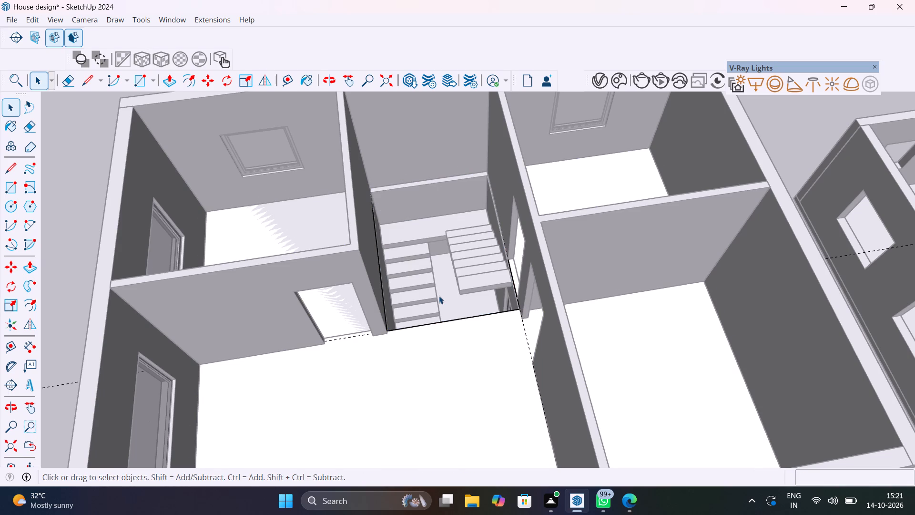
middle_click_drag(439, 295, 613, 314)
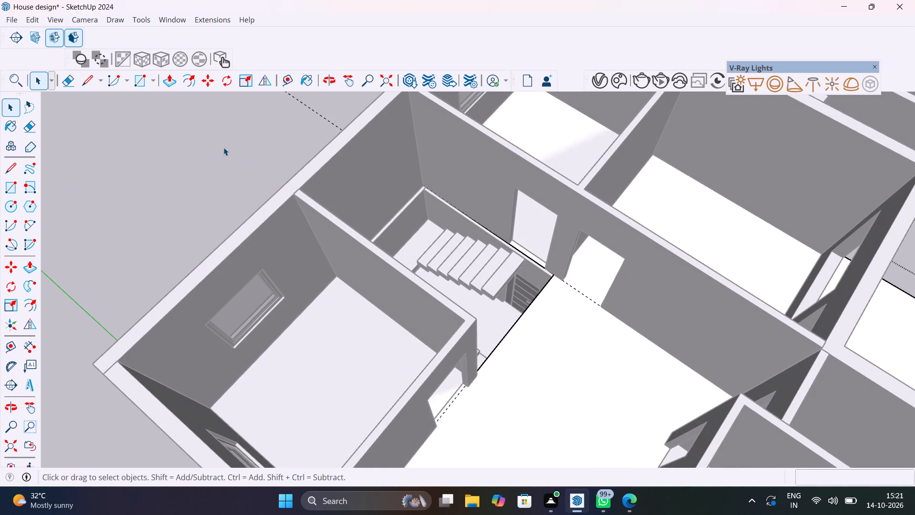
left_click(224, 147)
Examine the stairwell opening and the staircase beneath it from several angles, including an overview of the whole house.
scroll(476, 277, "up", 6)
middle_click_drag(504, 303, 510, 310)
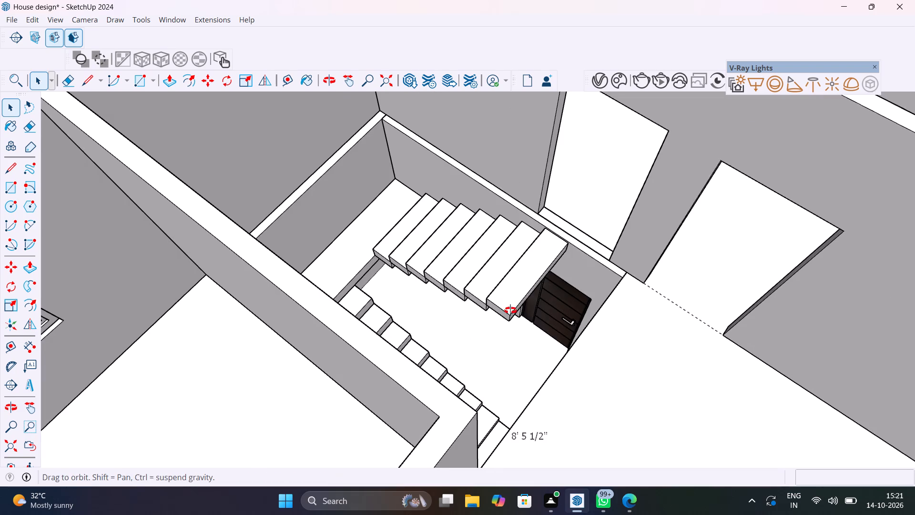
middle_click_drag(510, 310, 856, 282)
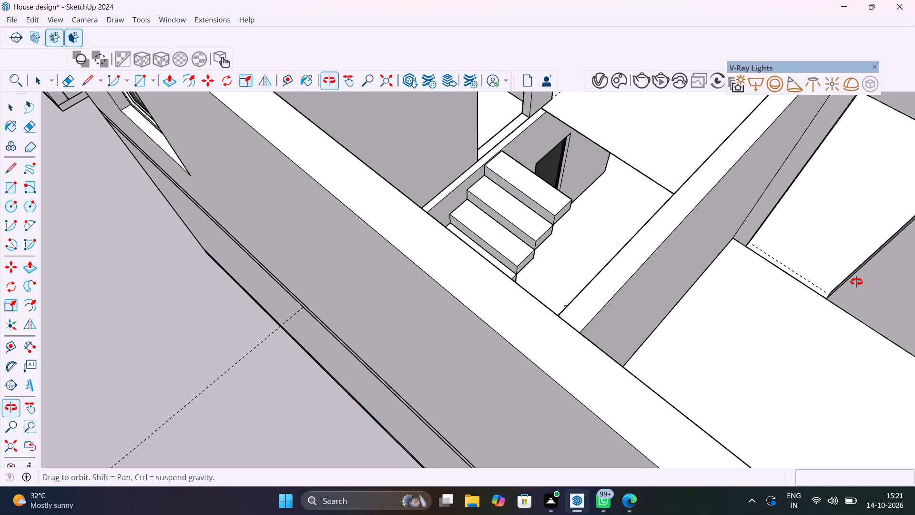
middle_click_drag(856, 282, 787, 321)
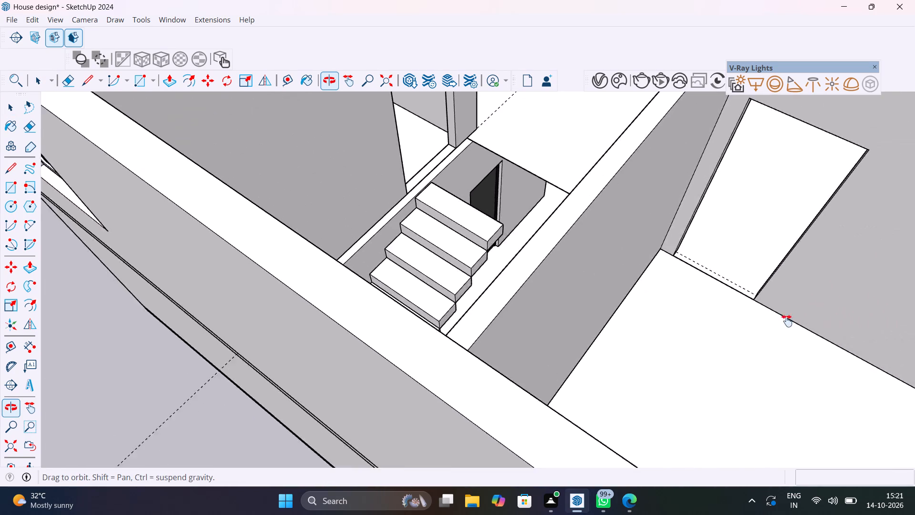
middle_click_drag(787, 321, 801, 465)
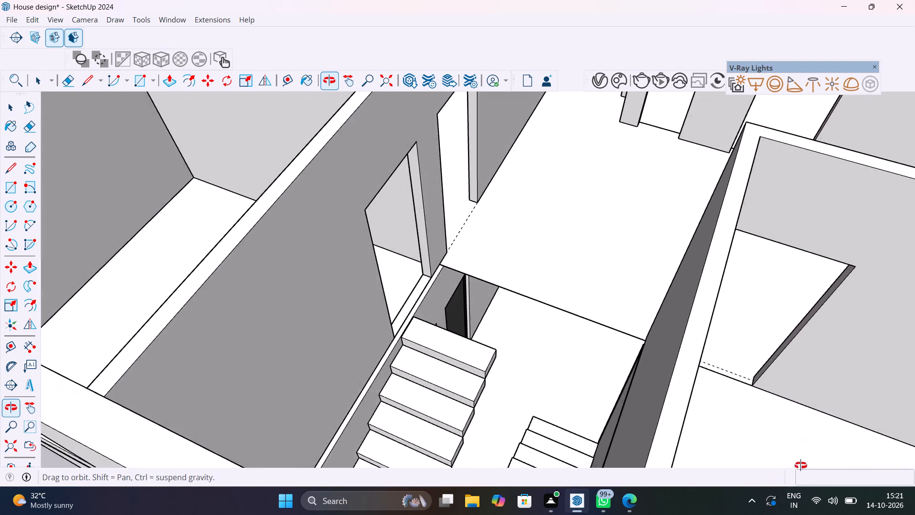
middle_click_drag(801, 465, 823, 446)
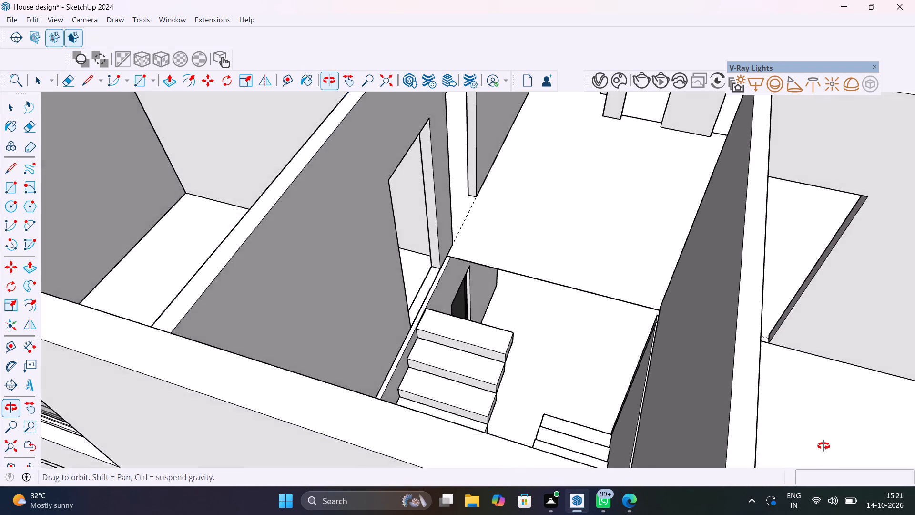
middle_click_drag(823, 446, 751, 466)
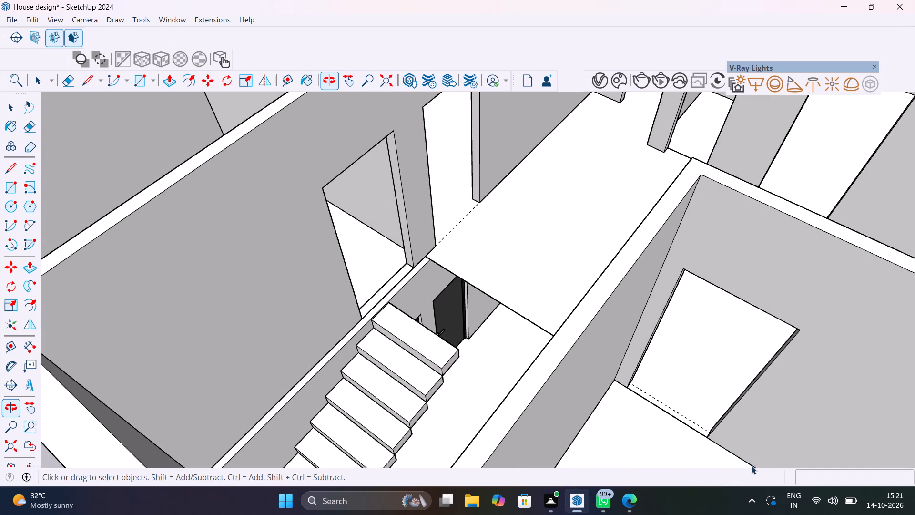
scroll(465, 294, "up", 7)
middle_click_drag(496, 282, 531, 236)
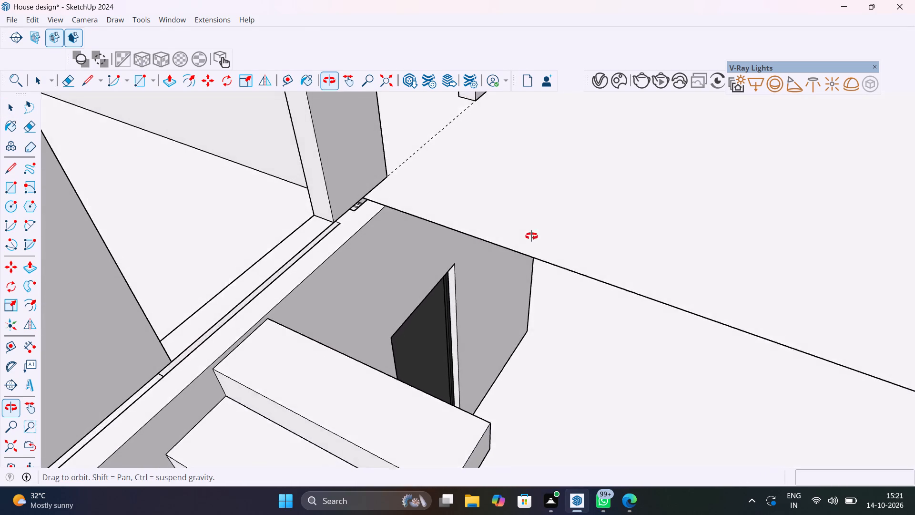
middle_click_drag(531, 236, 588, 160)
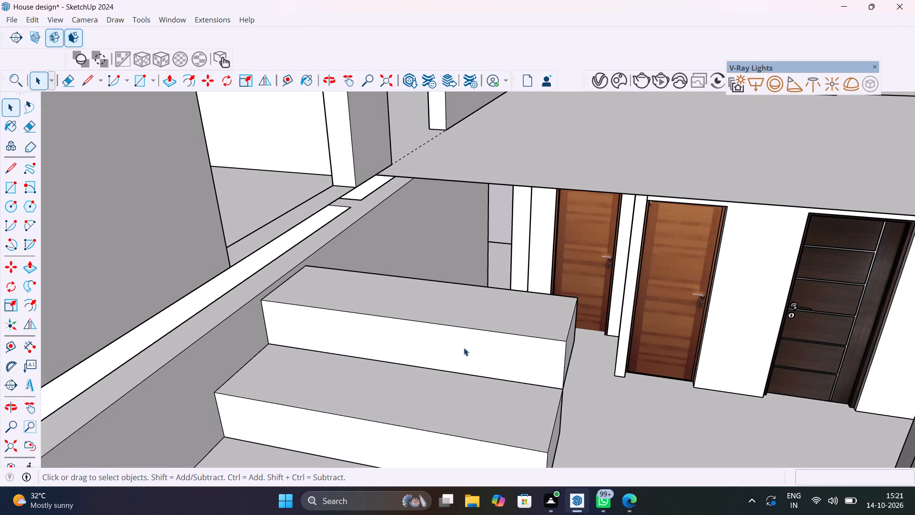
middle_click_drag(456, 348, 365, 259)
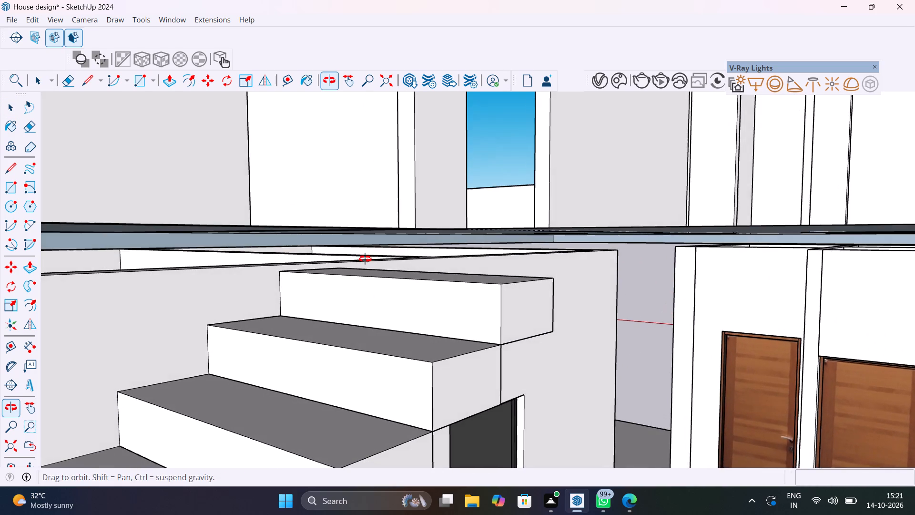
middle_click_drag(365, 259, 402, 402)
scroll(411, 360, "down", 5)
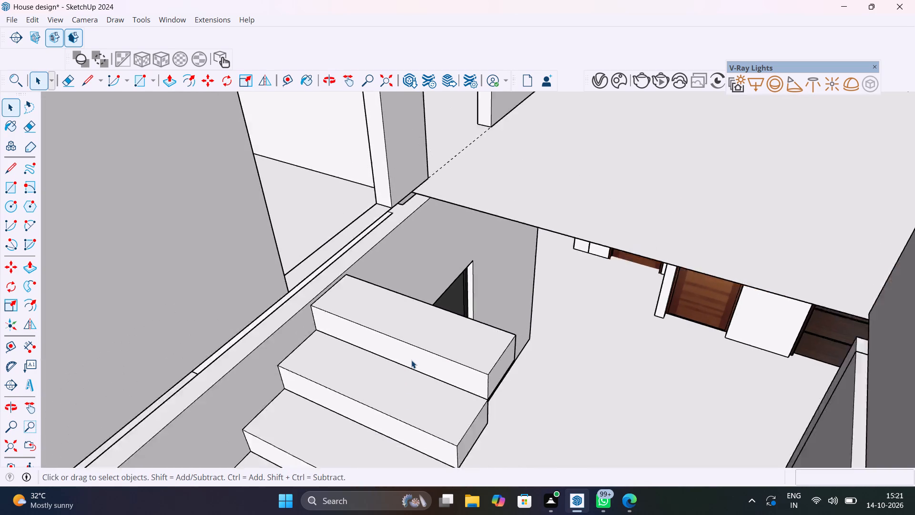
scroll(411, 360, "down", 9)
left_click(9, 447)
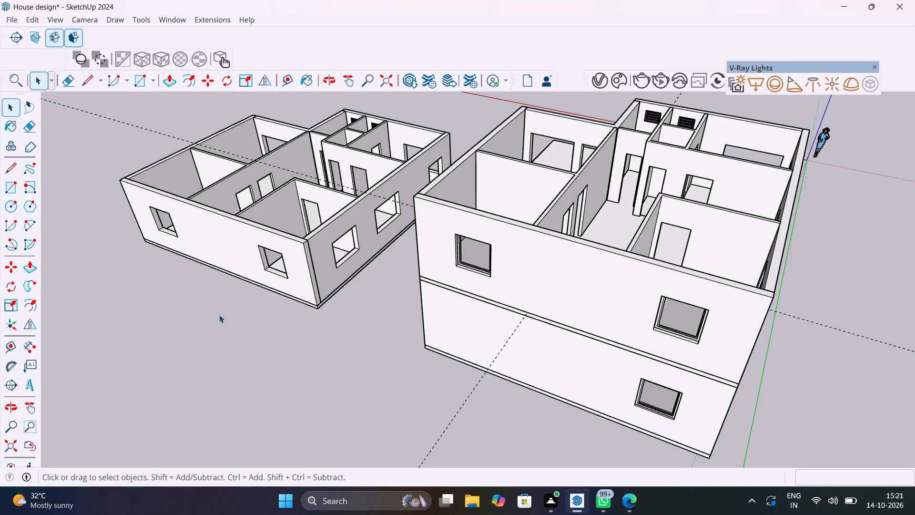
middle_click_drag(587, 230, 540, 418, "shift")
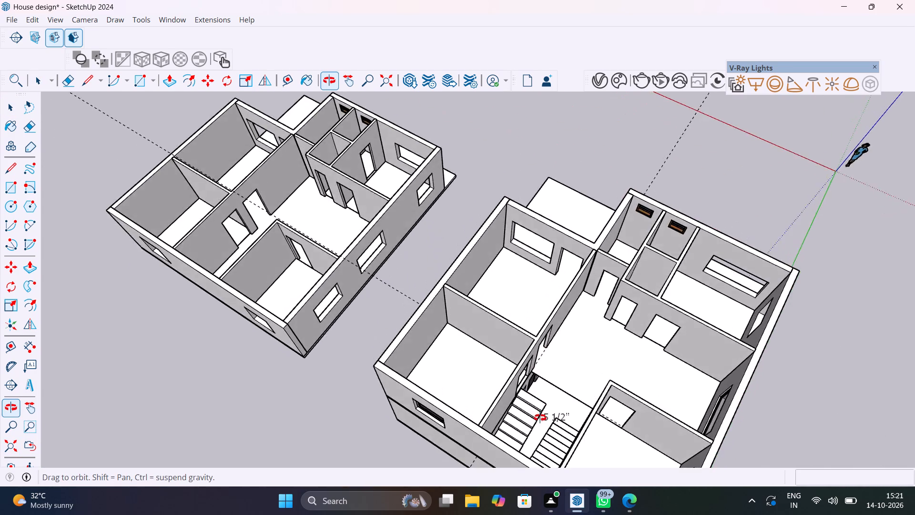
middle_click_drag(540, 418, 225, 400, "shift")
Undo the stairwell face deletions and the rectangle drawn on the upper floor, and leave the upper floor group.
key("ctrl+z")
key("ctrl+z")
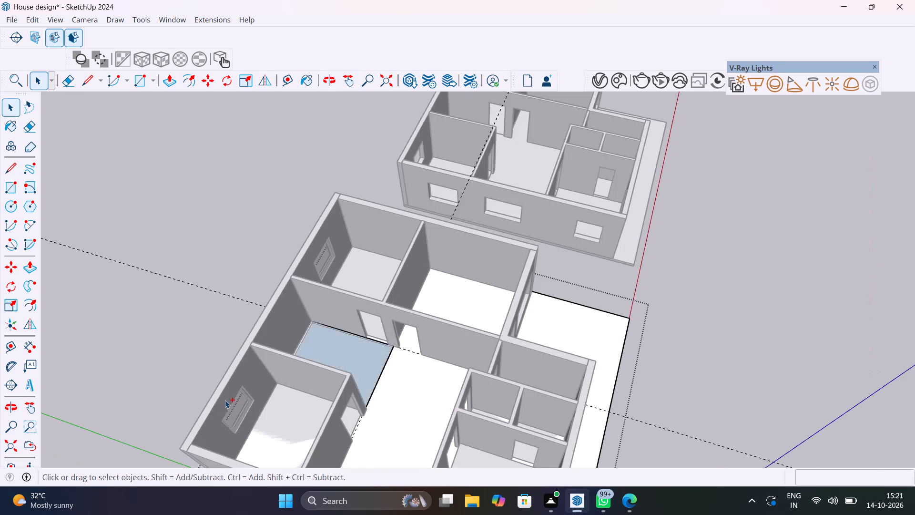
key("ctrl+z")
key("ctrl+z")
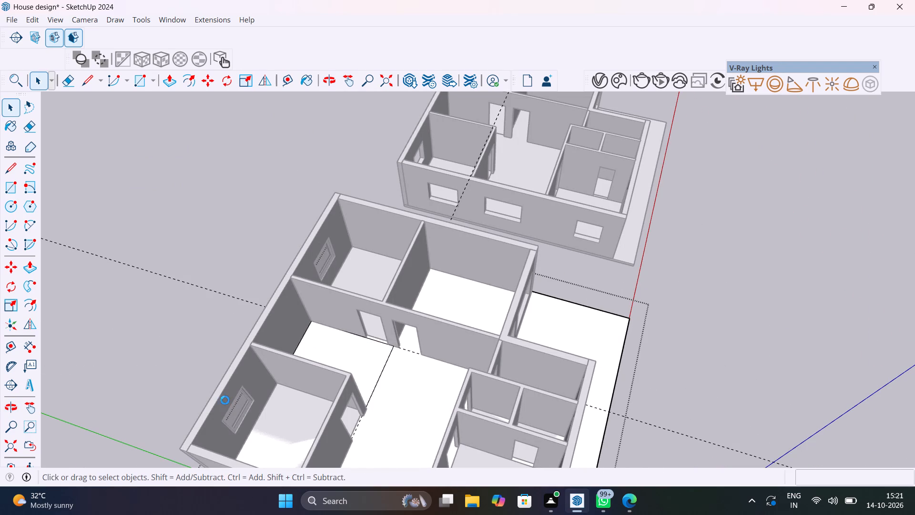
key("ctrl+z")
middle_click_drag(380, 388, 215, 281)
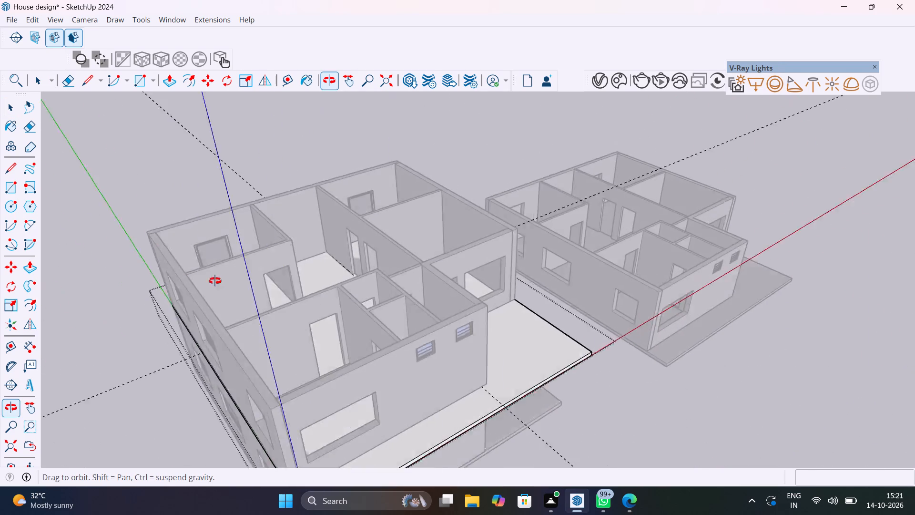
middle_click_drag(215, 281, 140, 261)
left_click(533, 156)
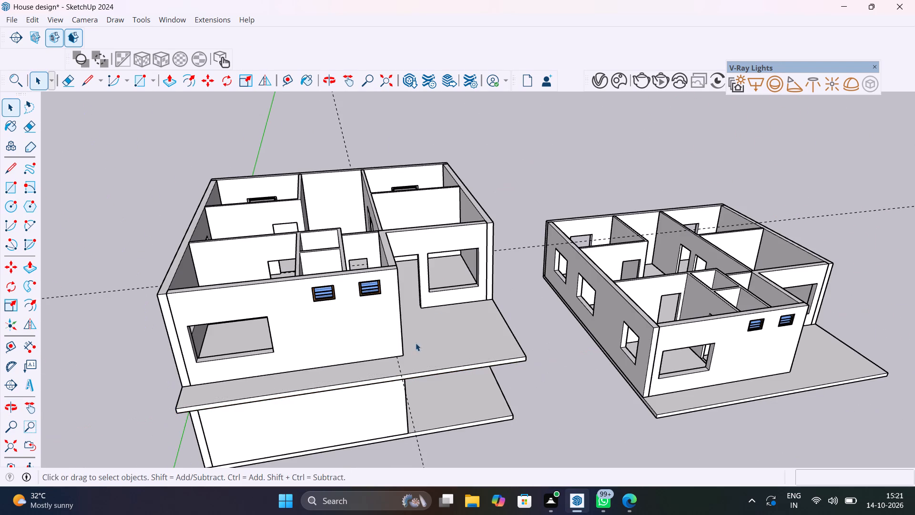
From below, open the upper floor group and select the slab's underside face above the staircase.
middle_click_drag(416, 342, 285, 216)
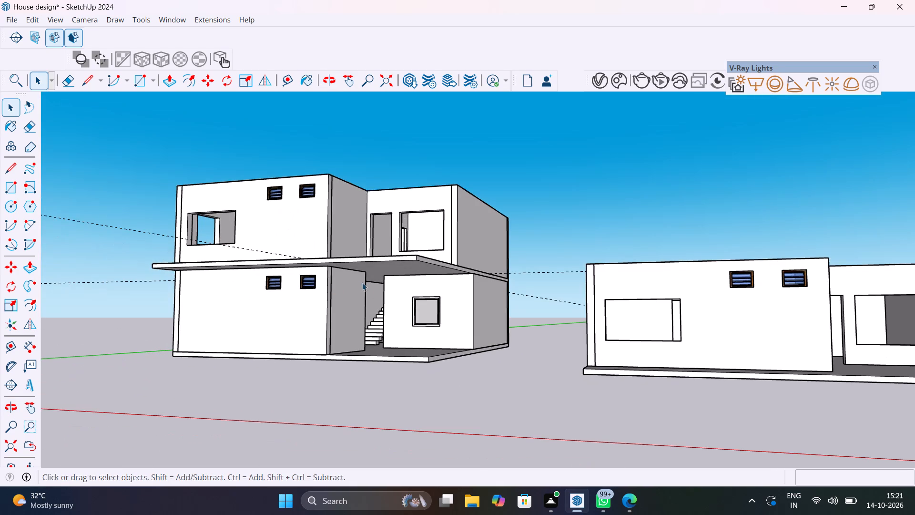
scroll(374, 283, "up", 14)
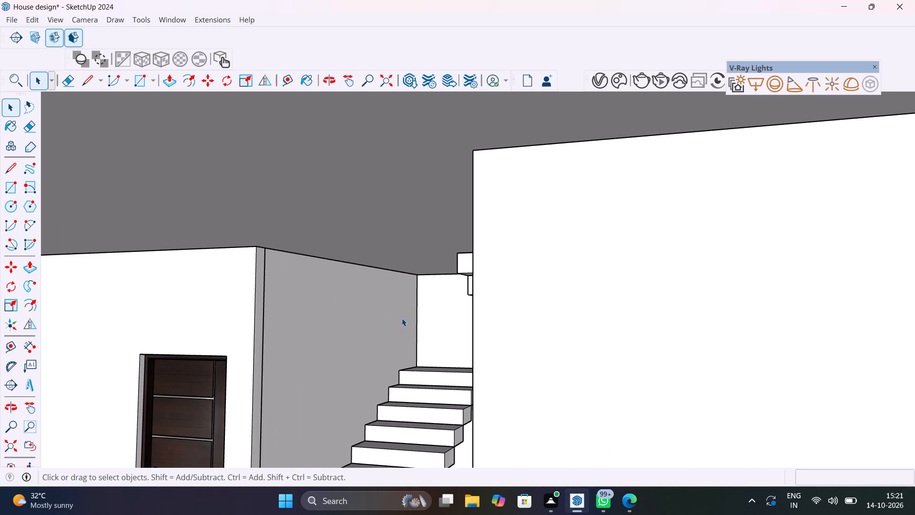
middle_click_drag(402, 317, 438, 334, "shift")
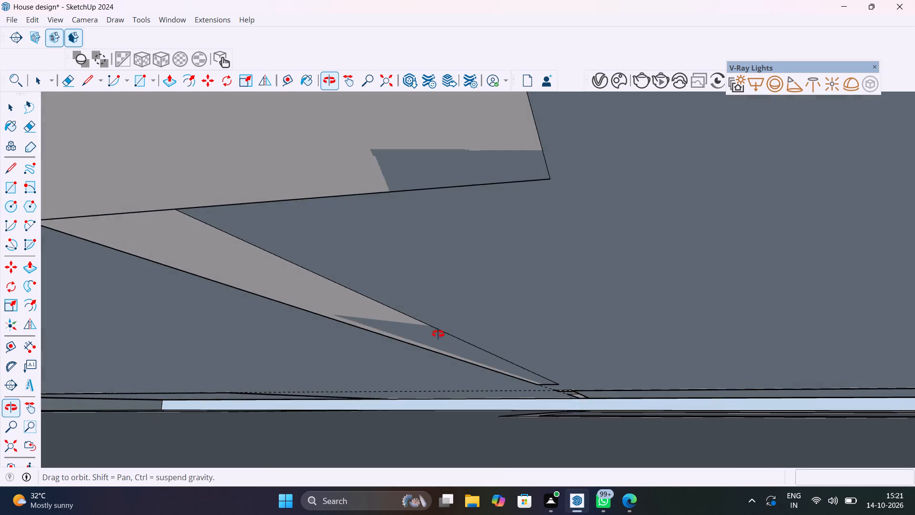
middle_click_drag(438, 334, 467, 217, "shift")
scroll(439, 364, "up", 1, "shift")
middle_click_drag(439, 363, 531, 309, "shift")
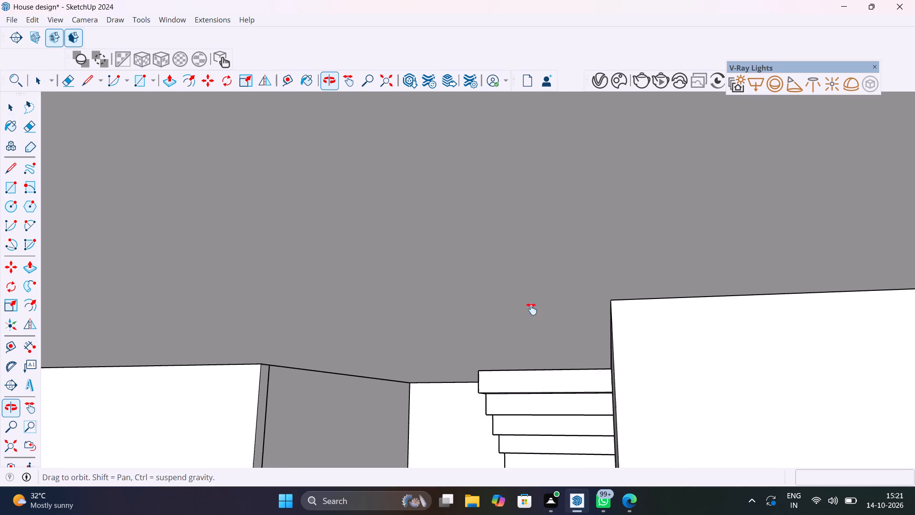
middle_click_drag(531, 309, 653, 365, "shift")
middle_click_drag(450, 370, 460, 359, "shift")
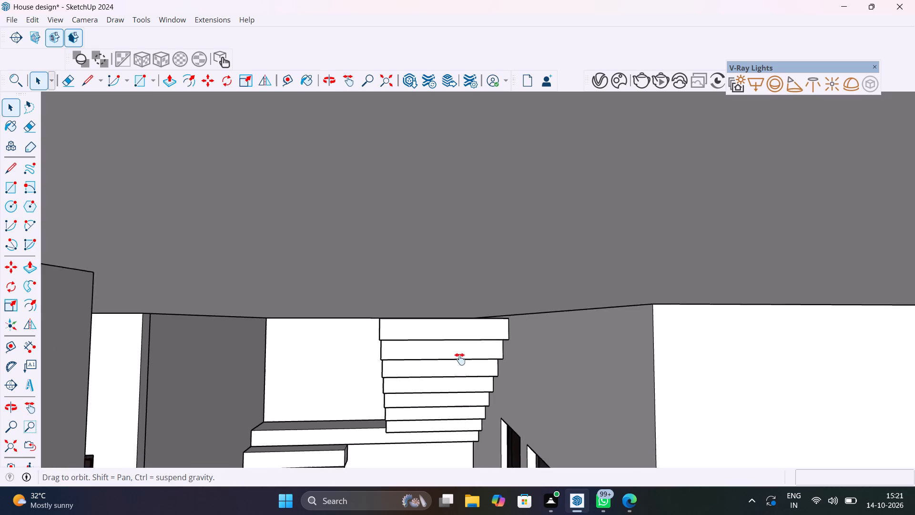
middle_click_drag(460, 359, 480, 324, "shift")
scroll(376, 330, "up", 5)
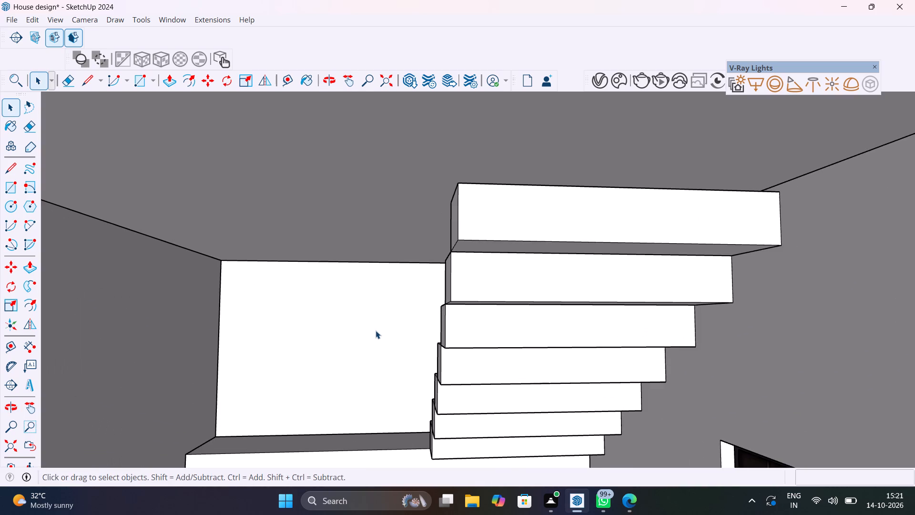
middle_click_drag(377, 330, 453, 362, "shift")
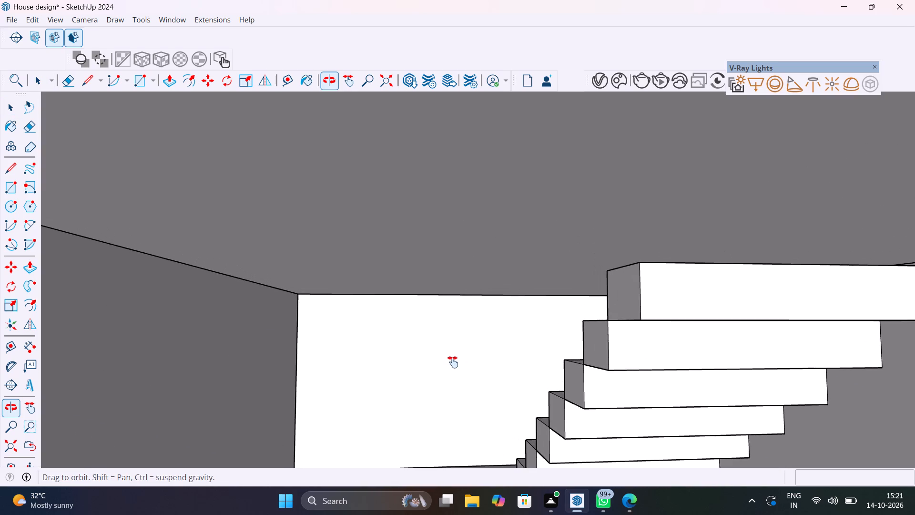
middle_click_drag(453, 362, 429, 321, "shift")
left_click(426, 203)
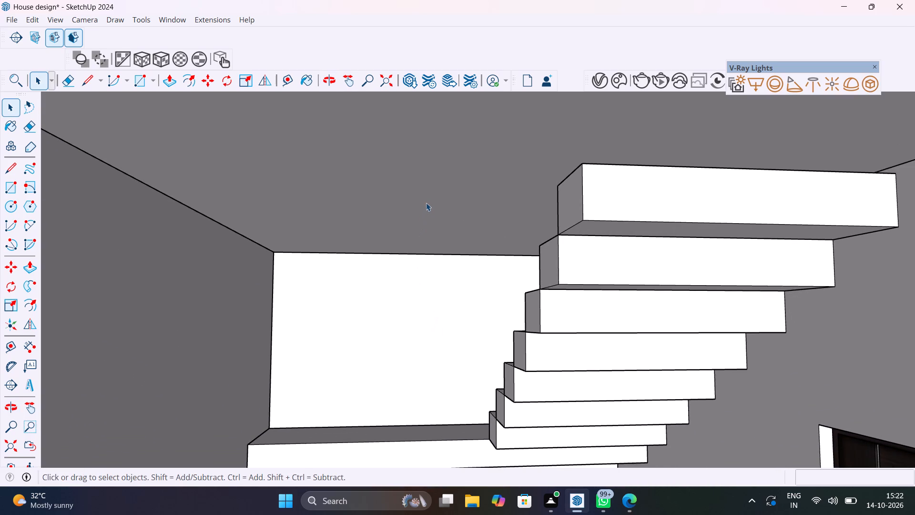
left_click(426, 203)
triple_click(426, 203)
left_click(426, 203)
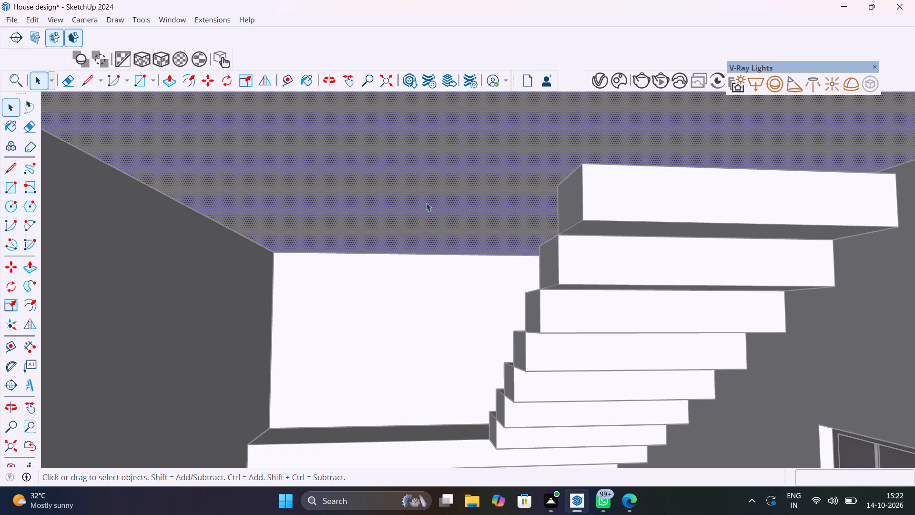
left_click(426, 203)
On the slab underside, place guides 9' 5 13/16" from the wall behind the stair landing and along both side walls, 8' 5 1/2" apart.
key("t")
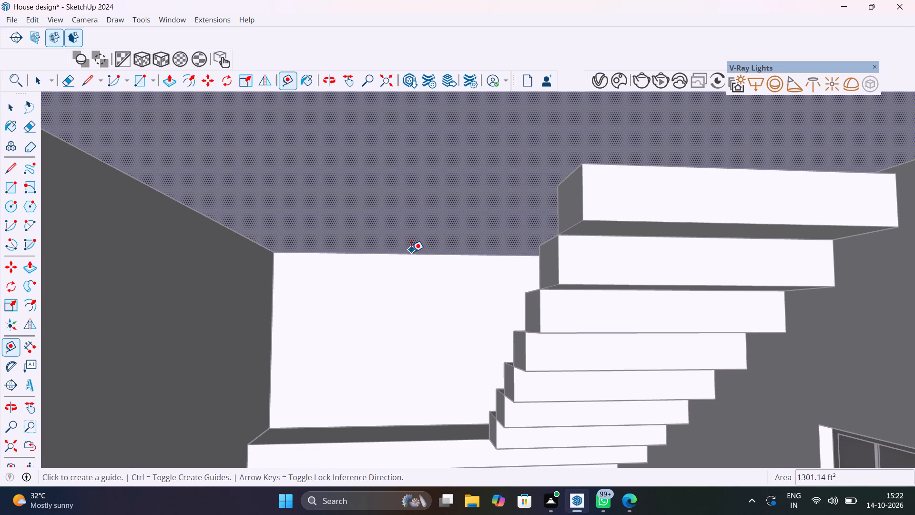
left_click(411, 252)
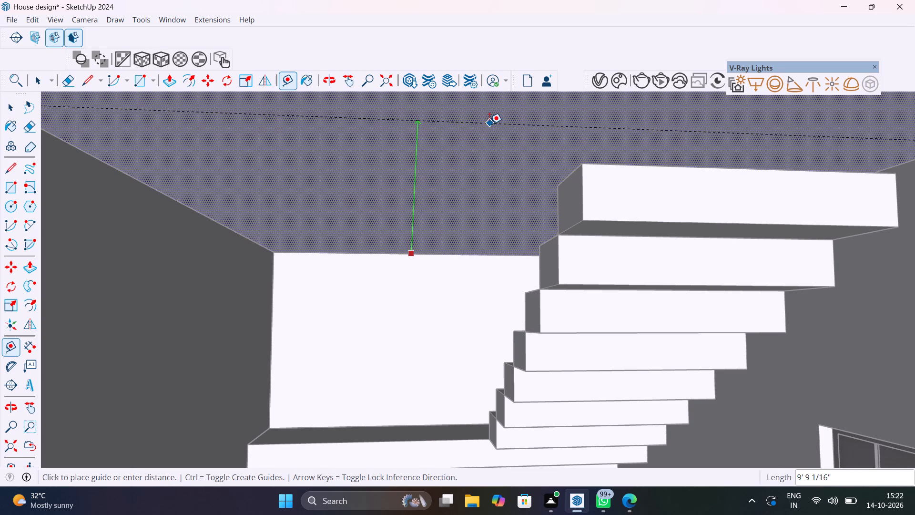
left_click(489, 134)
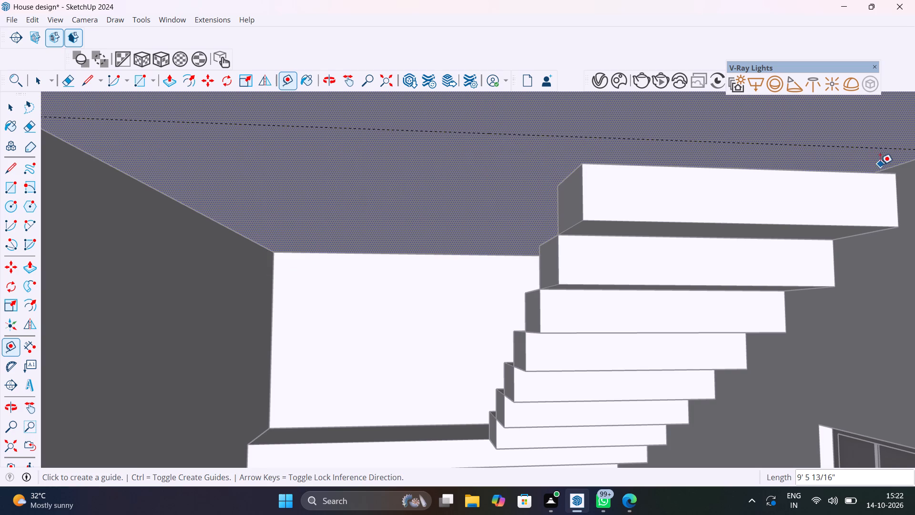
left_click(884, 168)
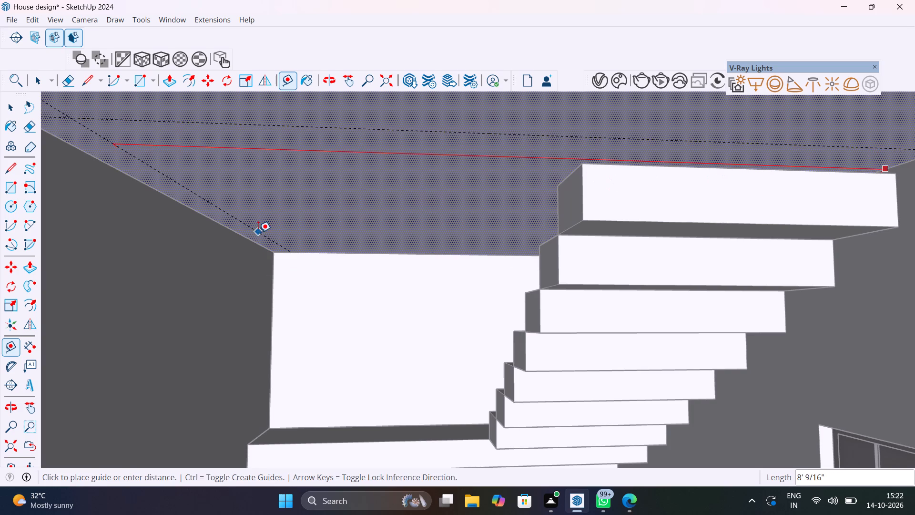
left_click(253, 237)
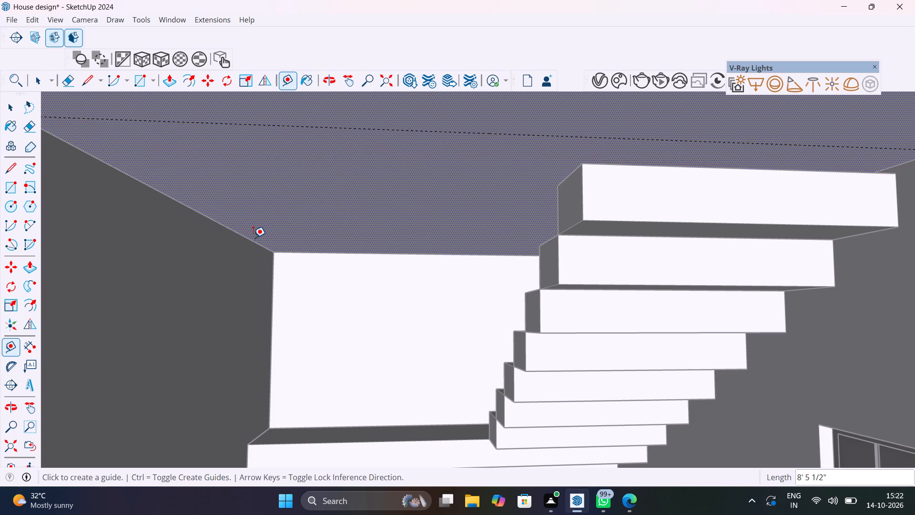
left_click(246, 238)
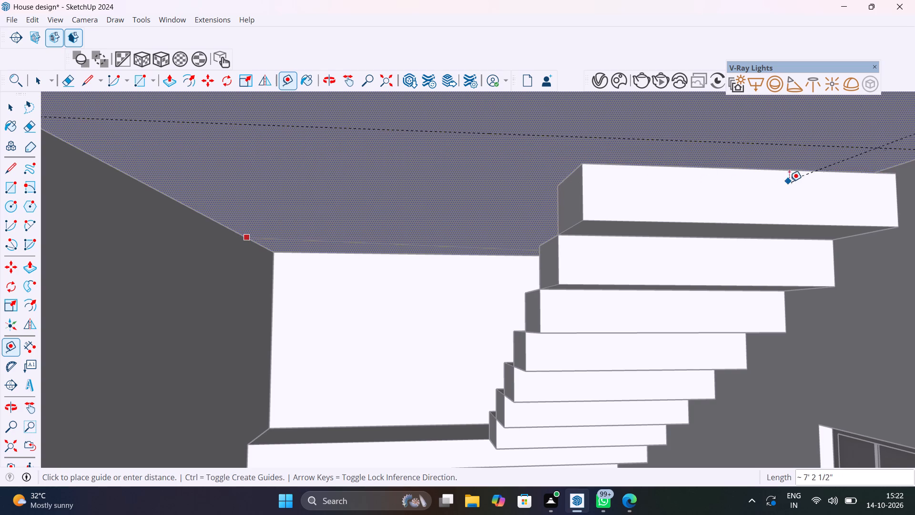
left_click(890, 166)
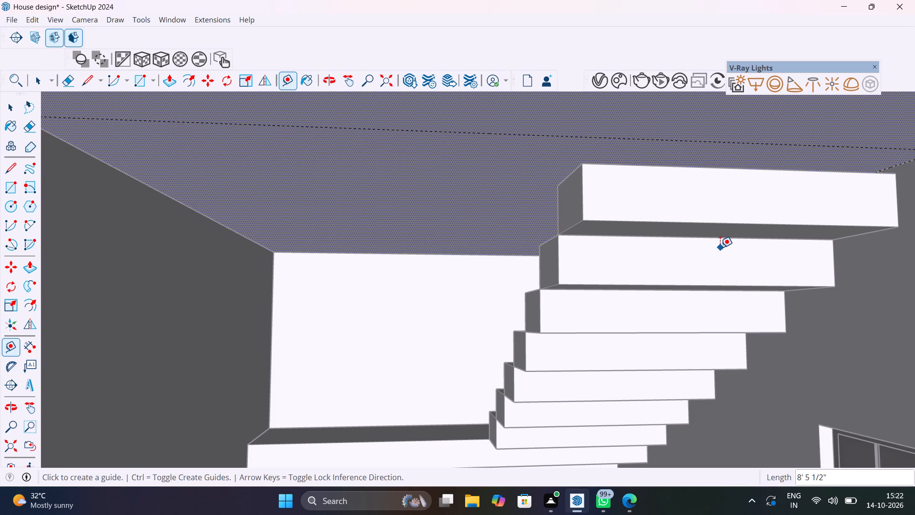
Draw a 9' 5 13/16" by 8' 5 1/2" rectangle on the slab underside, from the guide intersection to the opposite corner at the landing wall.
scroll(720, 247, "down", 1)
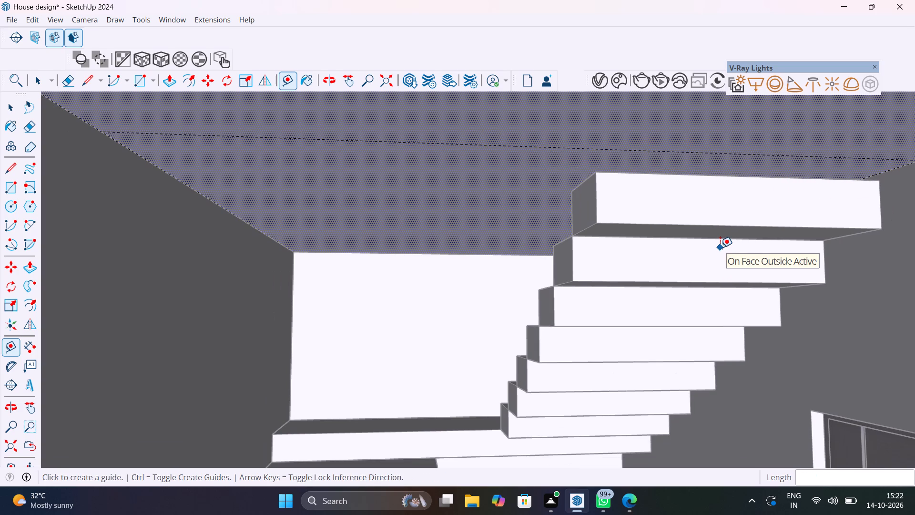
key("r")
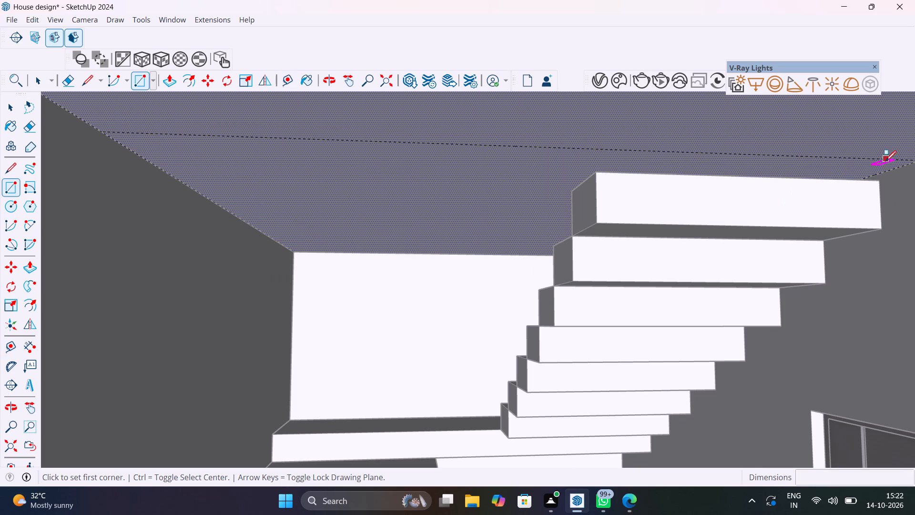
middle_click_drag(826, 192, 793, 212, "shift")
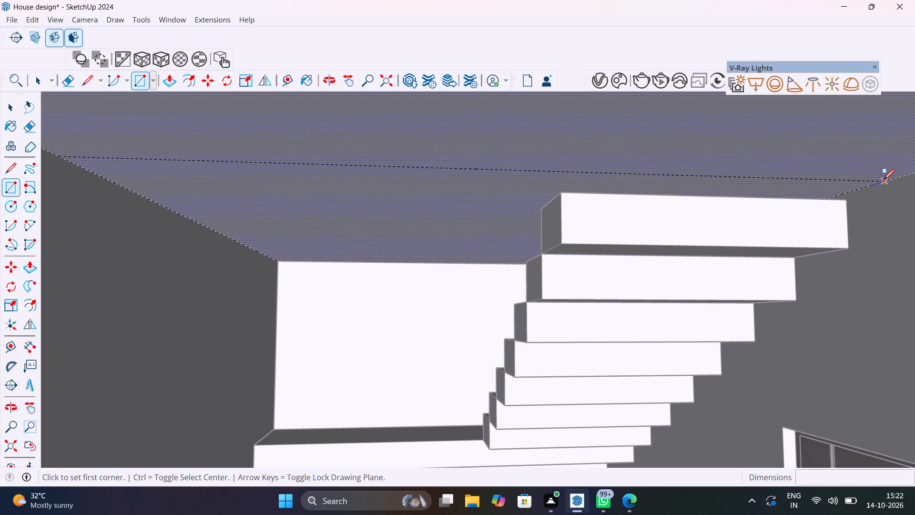
left_click(884, 180)
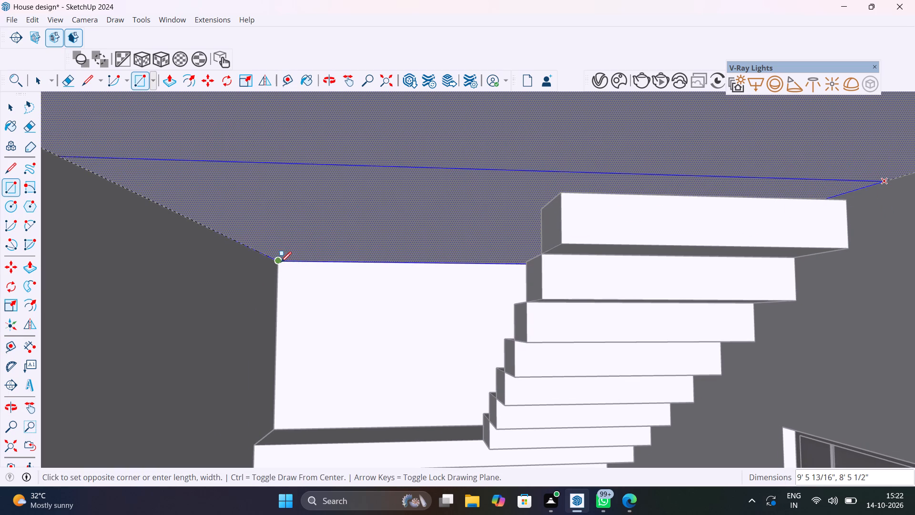
left_click(279, 262)
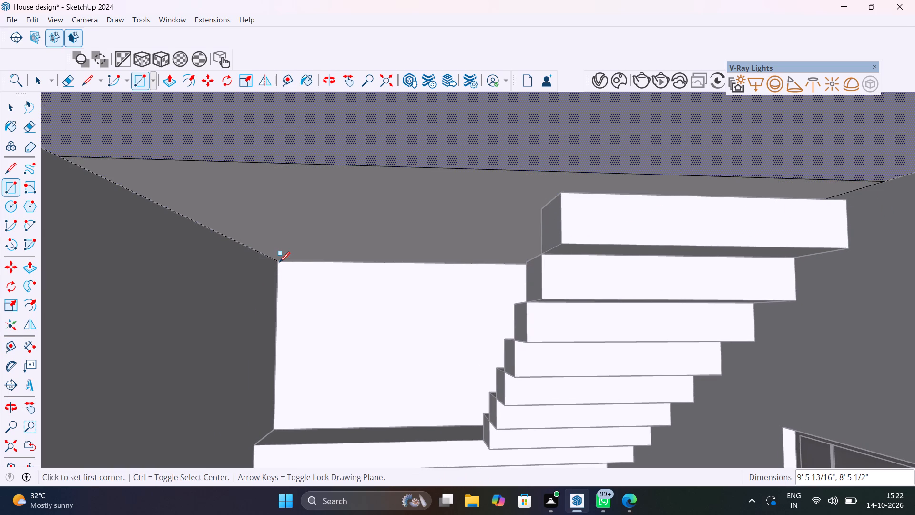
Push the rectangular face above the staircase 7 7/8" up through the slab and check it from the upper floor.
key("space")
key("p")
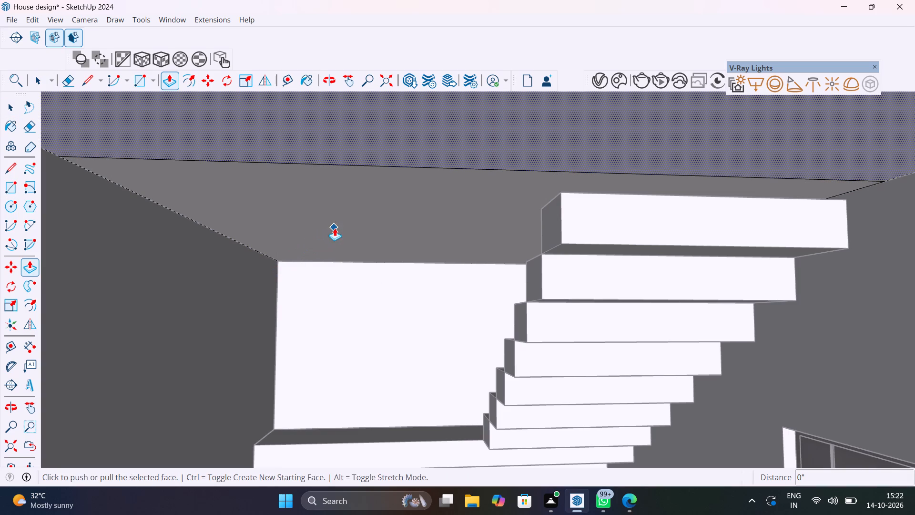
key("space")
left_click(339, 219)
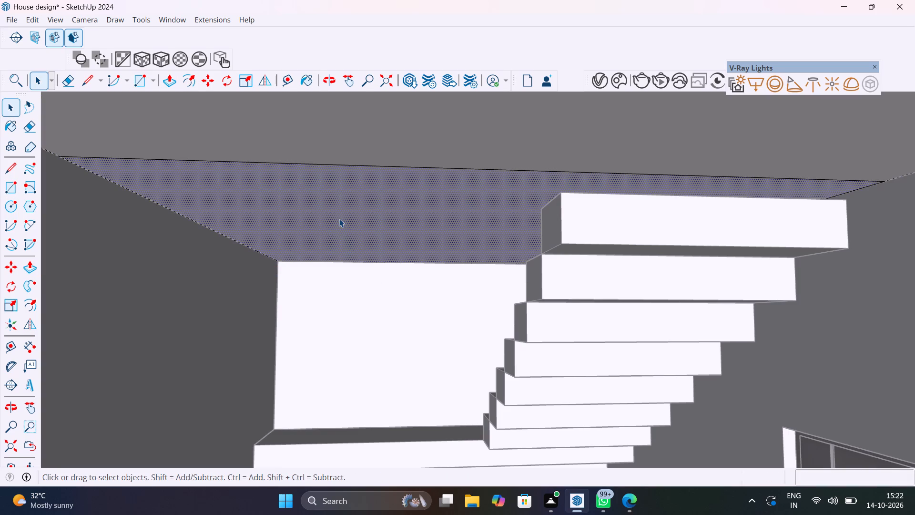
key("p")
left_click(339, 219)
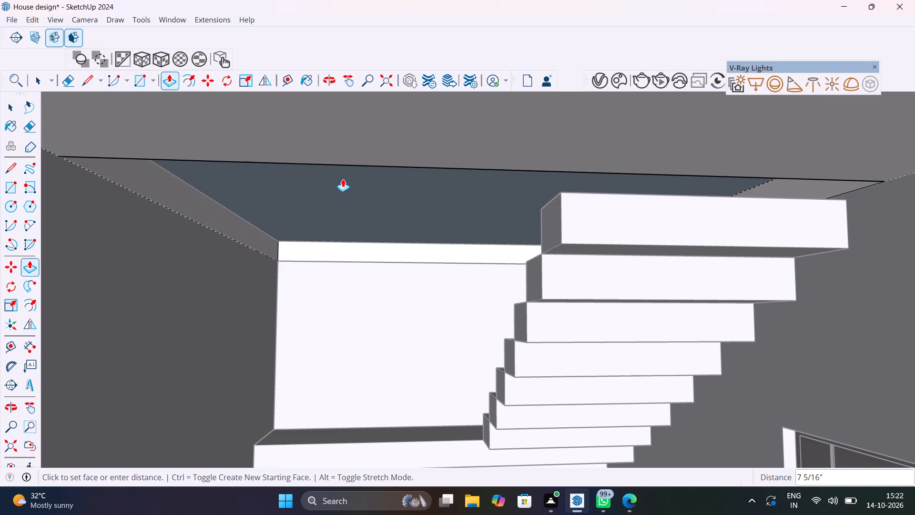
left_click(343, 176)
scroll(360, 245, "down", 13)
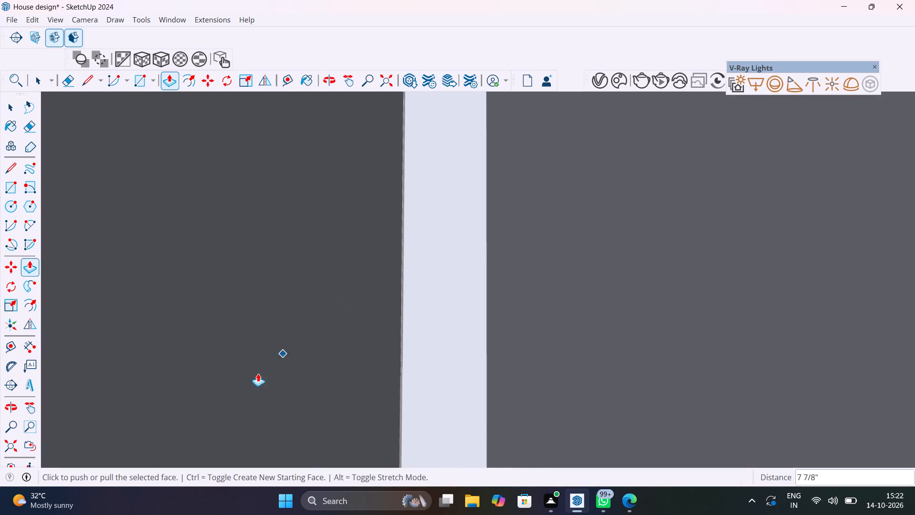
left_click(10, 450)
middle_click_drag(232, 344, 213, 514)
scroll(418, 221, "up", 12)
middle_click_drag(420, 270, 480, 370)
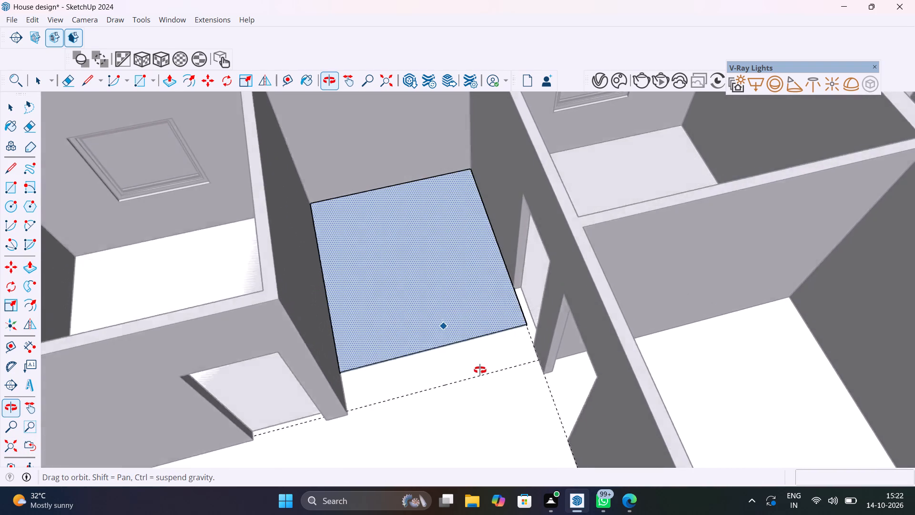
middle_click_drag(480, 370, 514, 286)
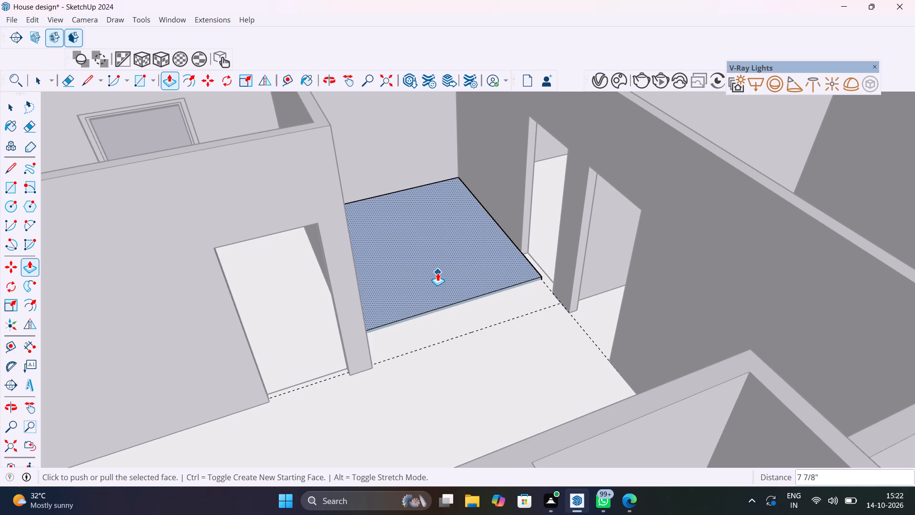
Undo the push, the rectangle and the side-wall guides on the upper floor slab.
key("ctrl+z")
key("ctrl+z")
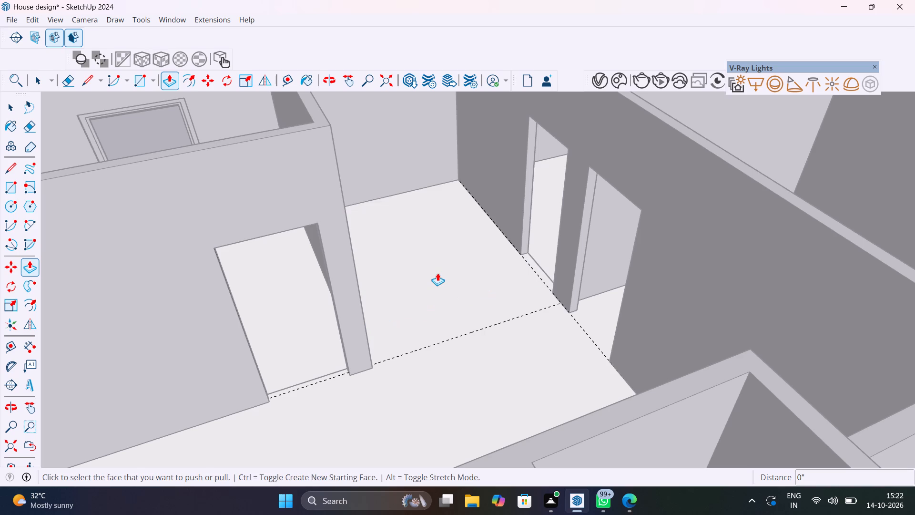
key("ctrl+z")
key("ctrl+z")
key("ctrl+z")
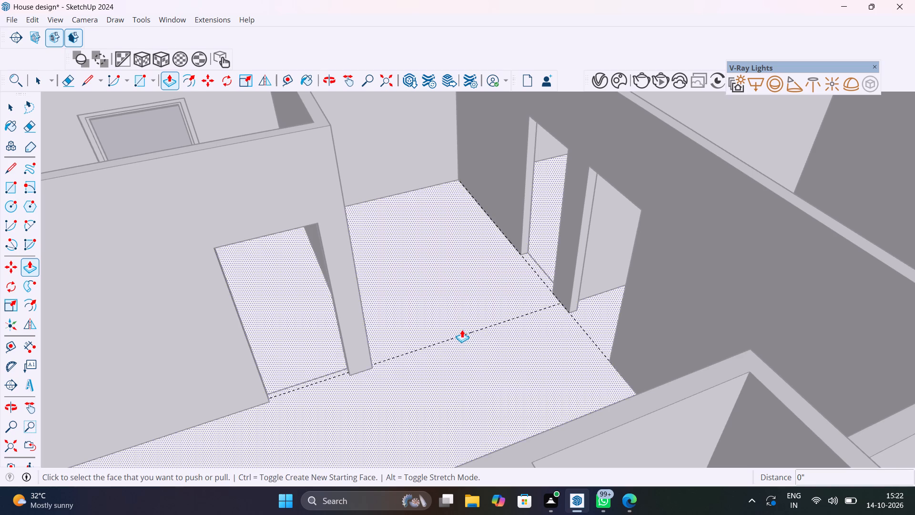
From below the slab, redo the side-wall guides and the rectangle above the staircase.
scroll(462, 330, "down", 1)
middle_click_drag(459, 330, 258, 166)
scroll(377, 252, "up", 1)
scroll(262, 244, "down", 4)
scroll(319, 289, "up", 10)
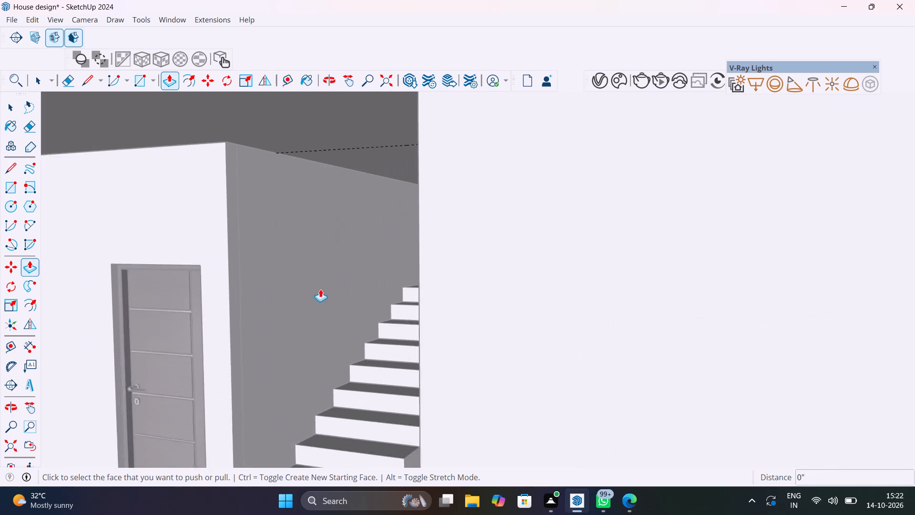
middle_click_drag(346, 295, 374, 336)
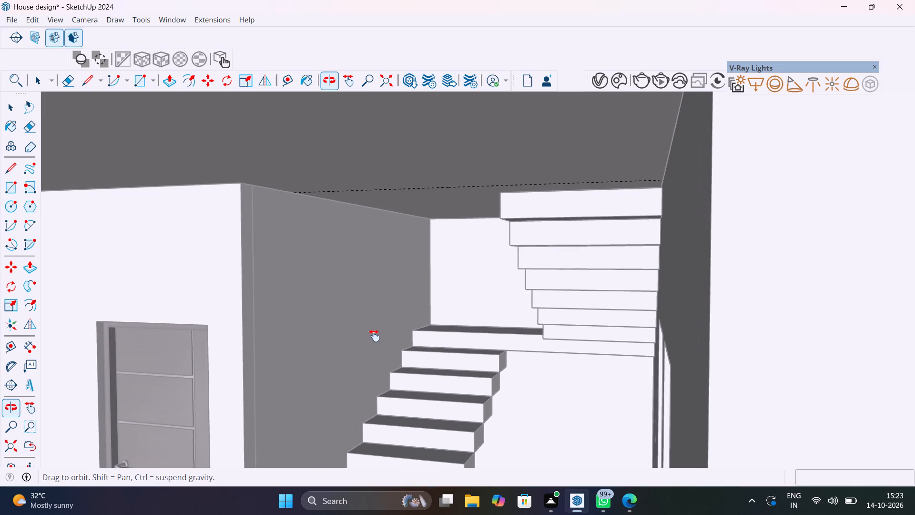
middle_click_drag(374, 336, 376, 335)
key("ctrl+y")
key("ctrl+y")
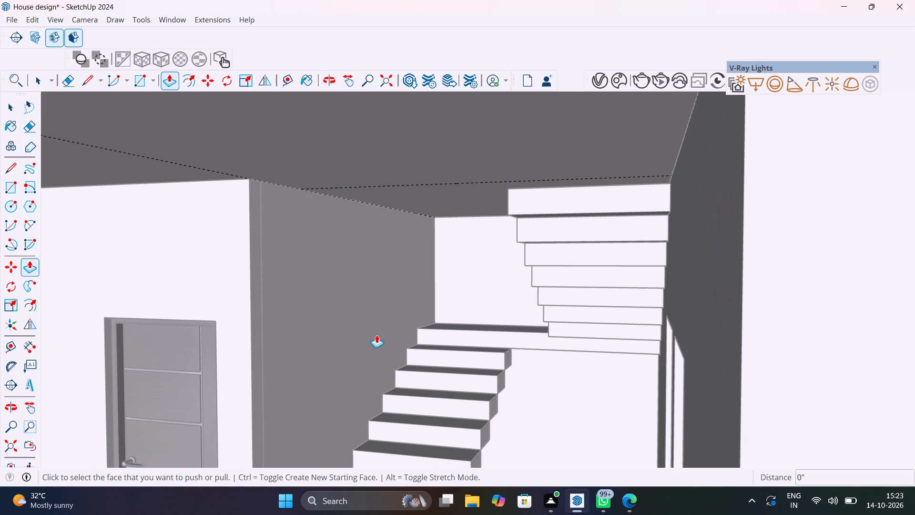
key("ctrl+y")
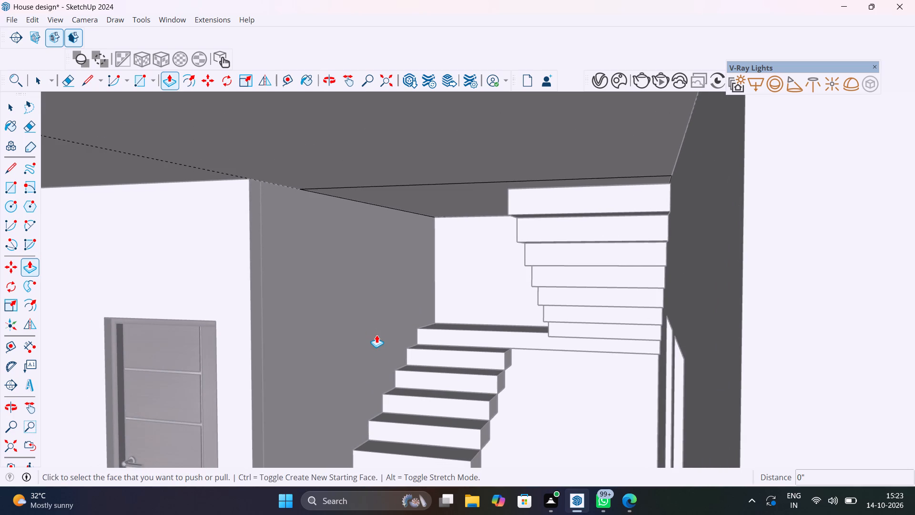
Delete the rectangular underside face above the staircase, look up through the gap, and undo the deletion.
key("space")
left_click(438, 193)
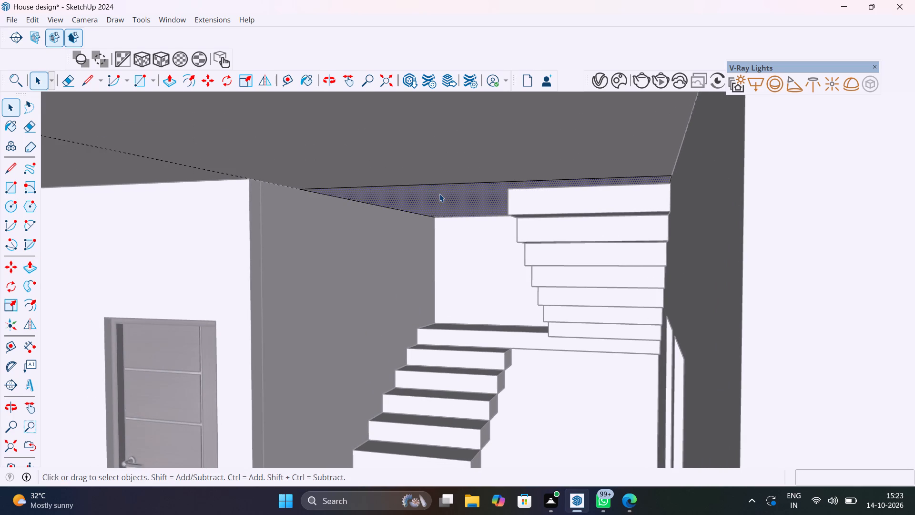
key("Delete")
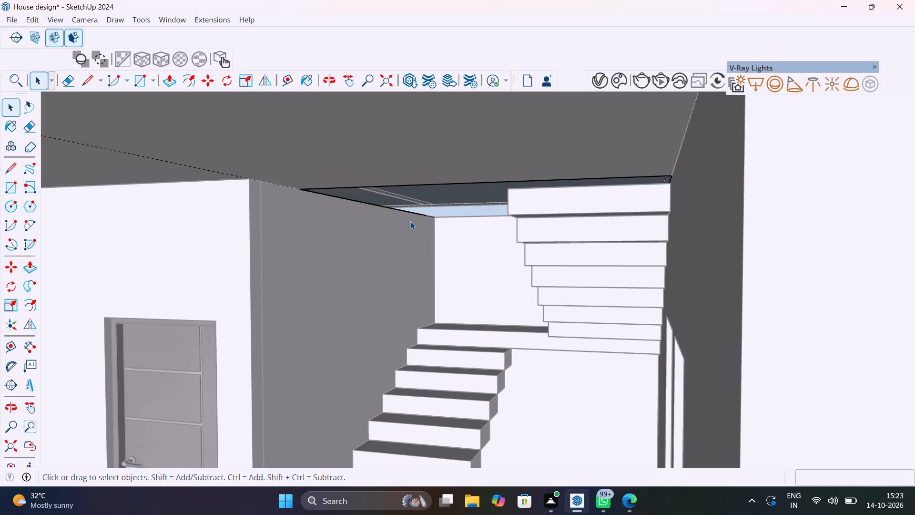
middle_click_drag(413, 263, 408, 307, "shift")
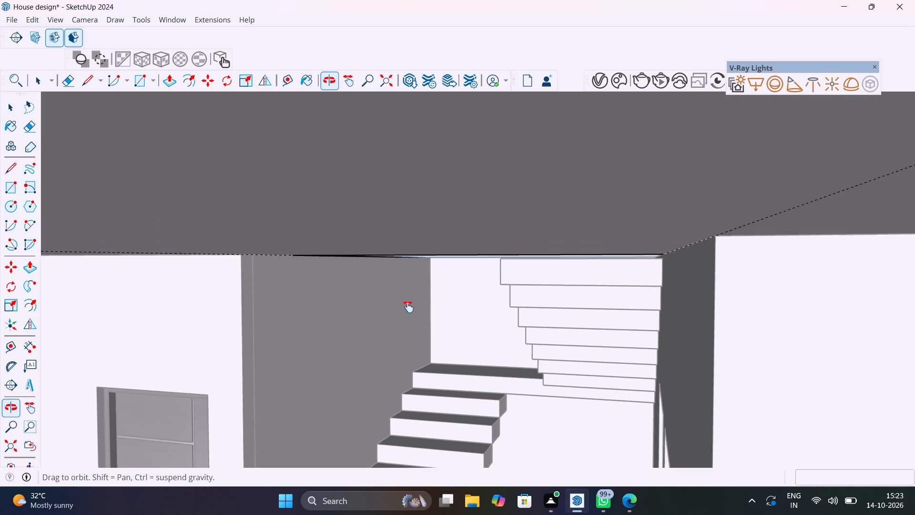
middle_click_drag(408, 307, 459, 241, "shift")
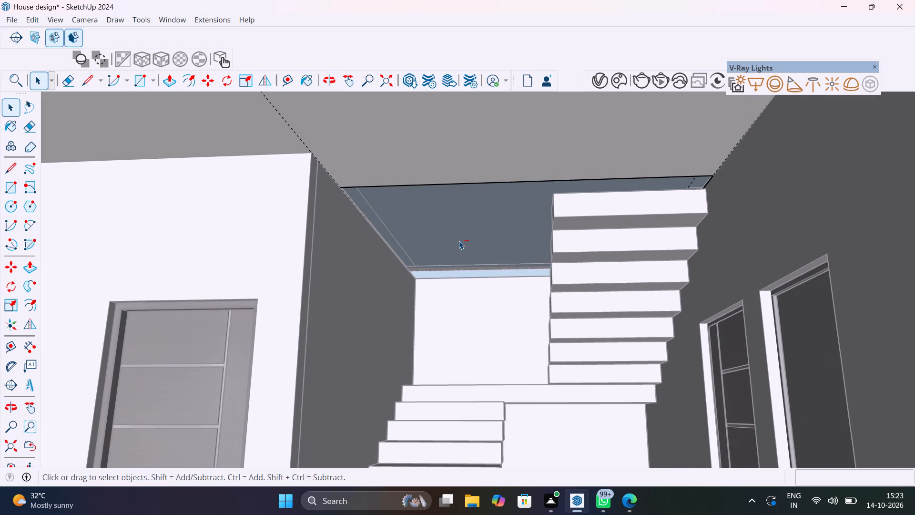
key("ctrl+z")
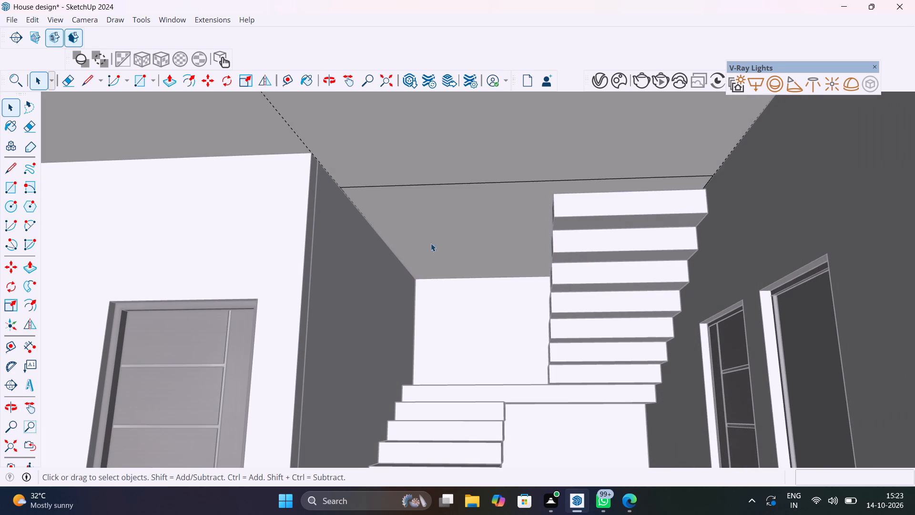
Place guides just inside both side walls on the slab underside, one 8' 3 3/8" from the far wall edge, the other about 8' 3/8" from it.
scroll(391, 208, "up", 3)
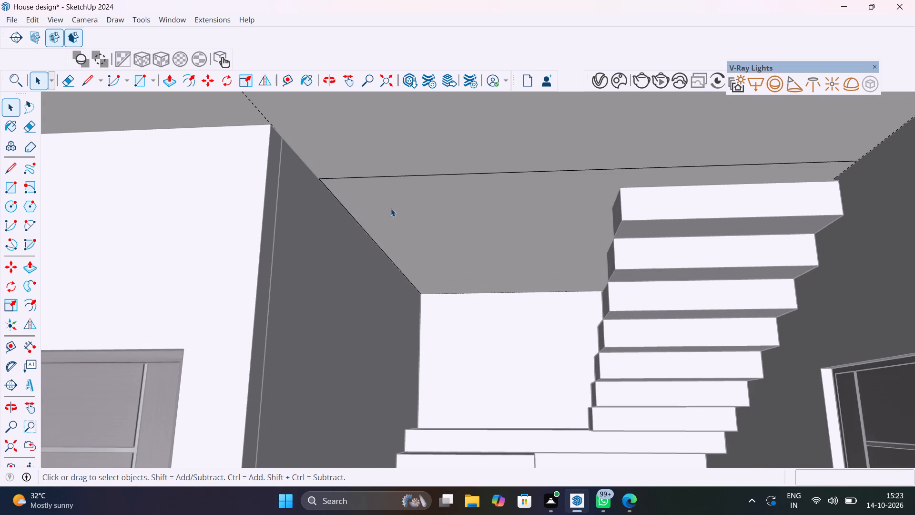
key("t")
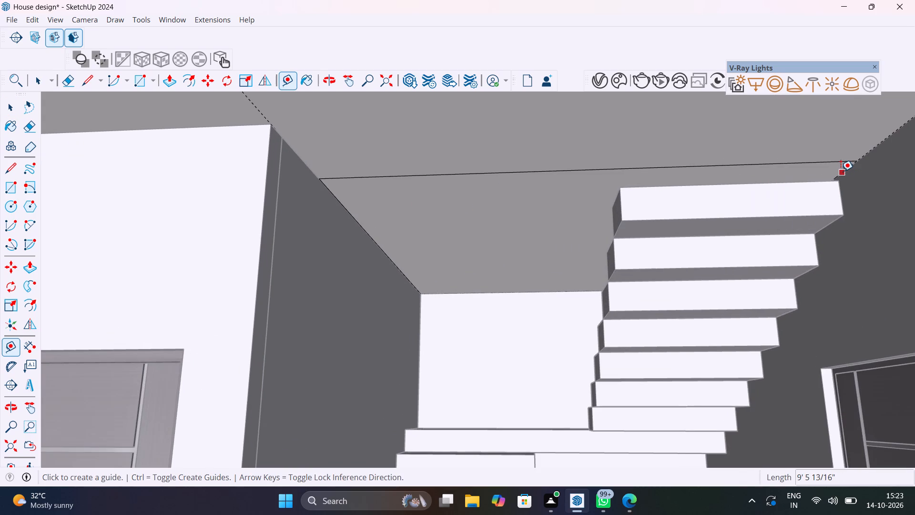
left_click(841, 172)
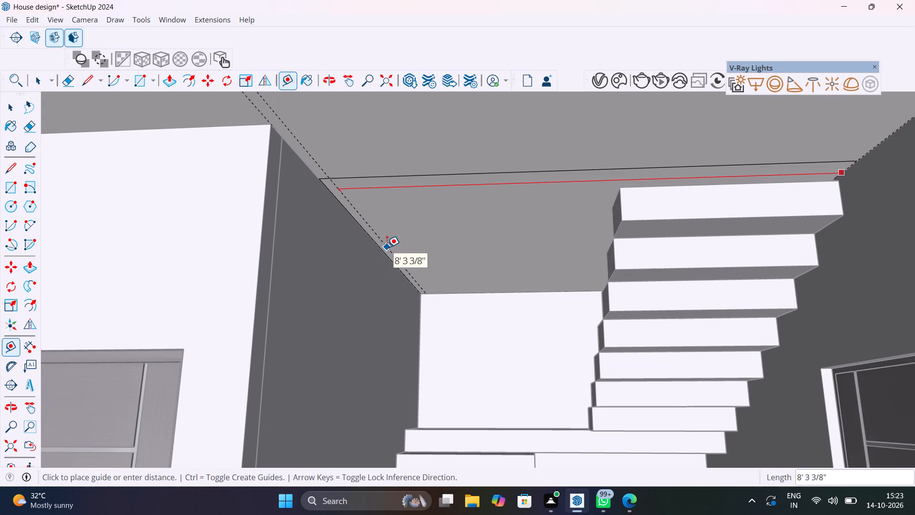
left_click(387, 247)
left_click(387, 247)
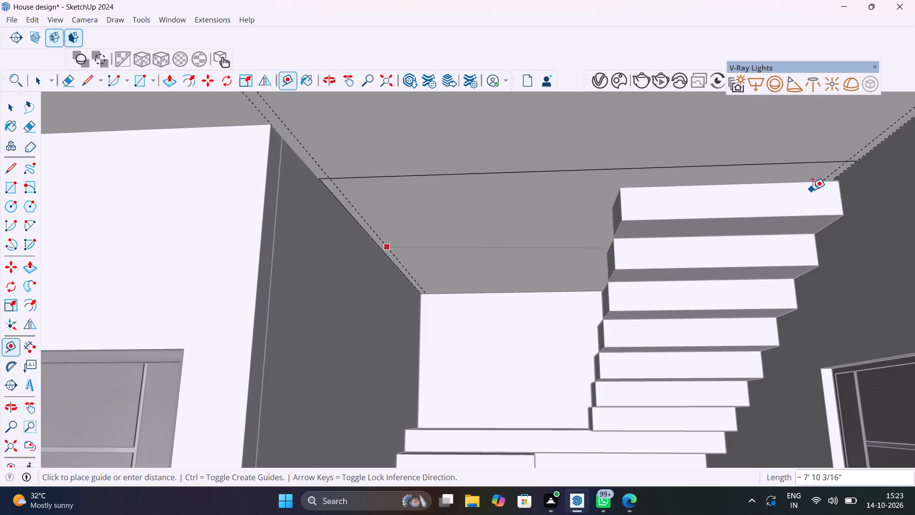
scroll(829, 172, "up", 3)
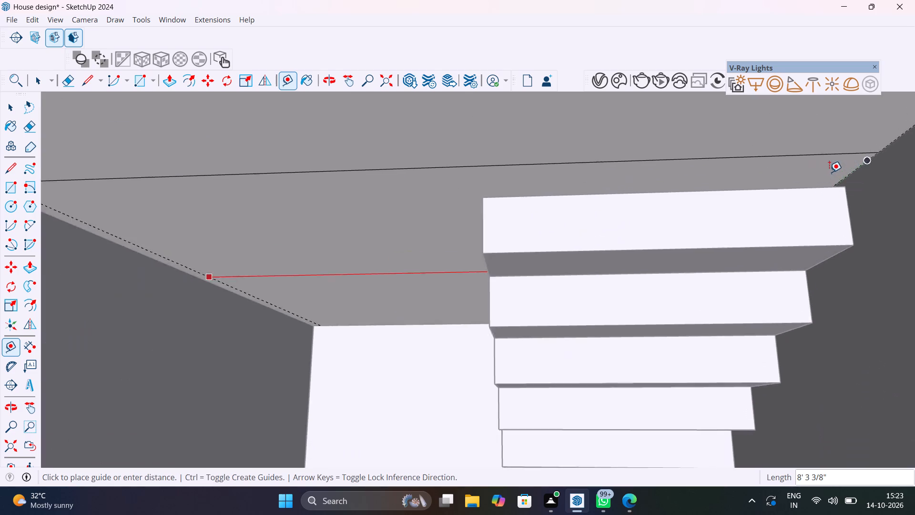
scroll(829, 172, "up", 6)
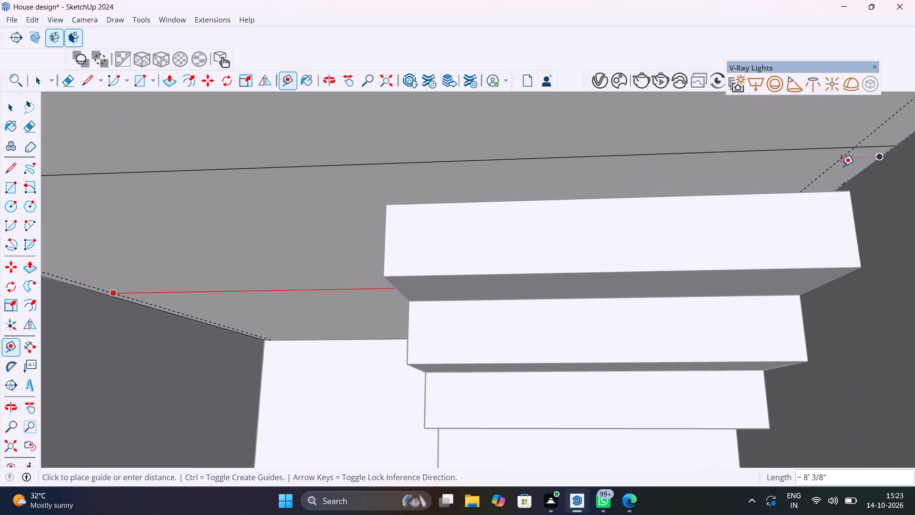
left_click(841, 166)
Draw a rectangle about 8' 3/8" wide between the two inset guides, from the front edge line to the landing wall.
scroll(733, 220, "down", 8)
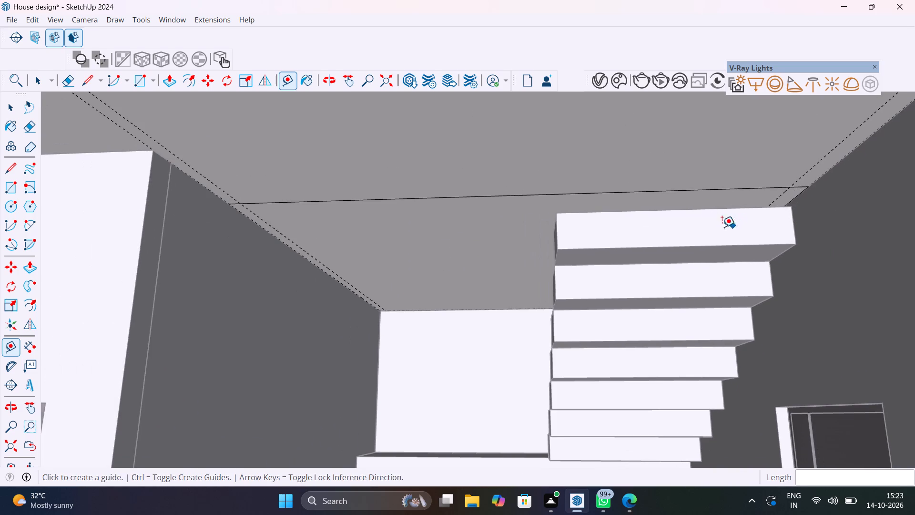
key("r")
left_click(791, 185)
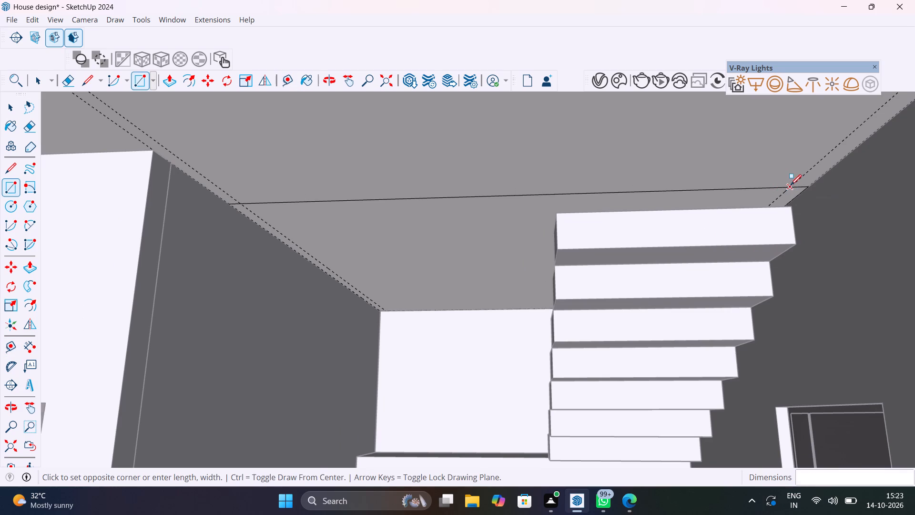
left_click(387, 307)
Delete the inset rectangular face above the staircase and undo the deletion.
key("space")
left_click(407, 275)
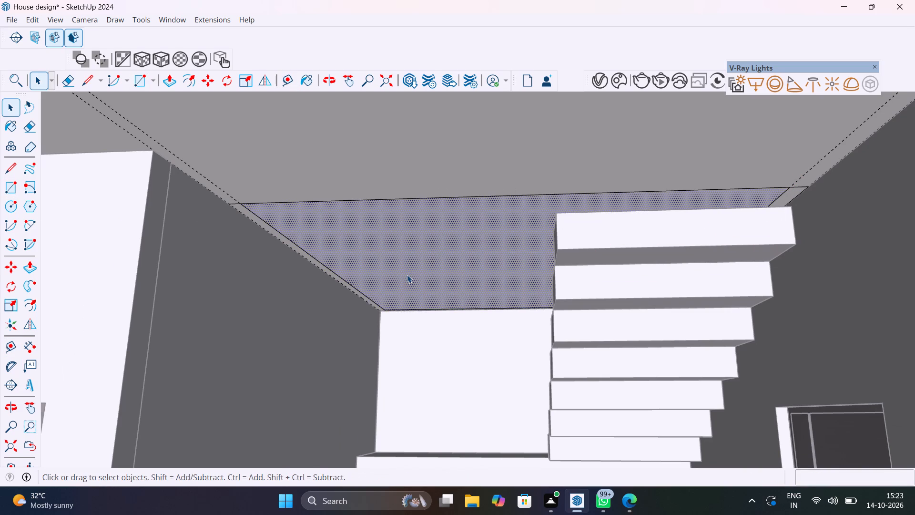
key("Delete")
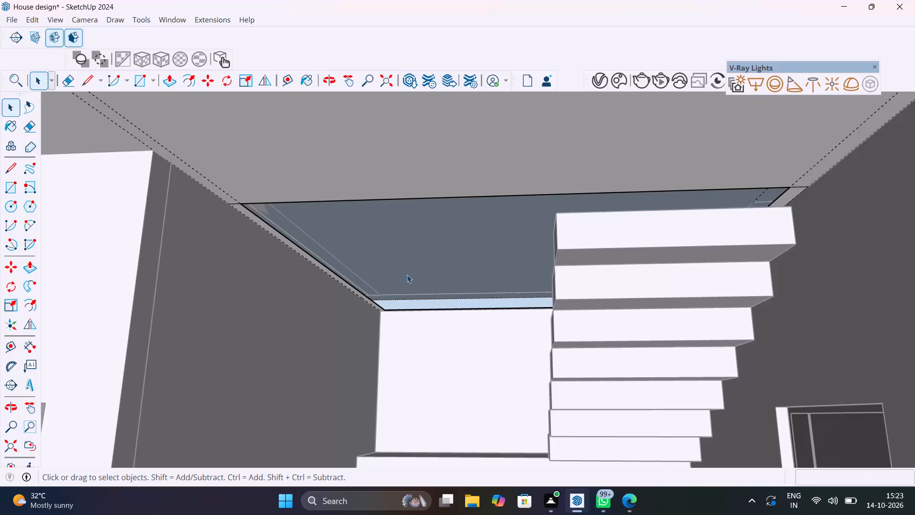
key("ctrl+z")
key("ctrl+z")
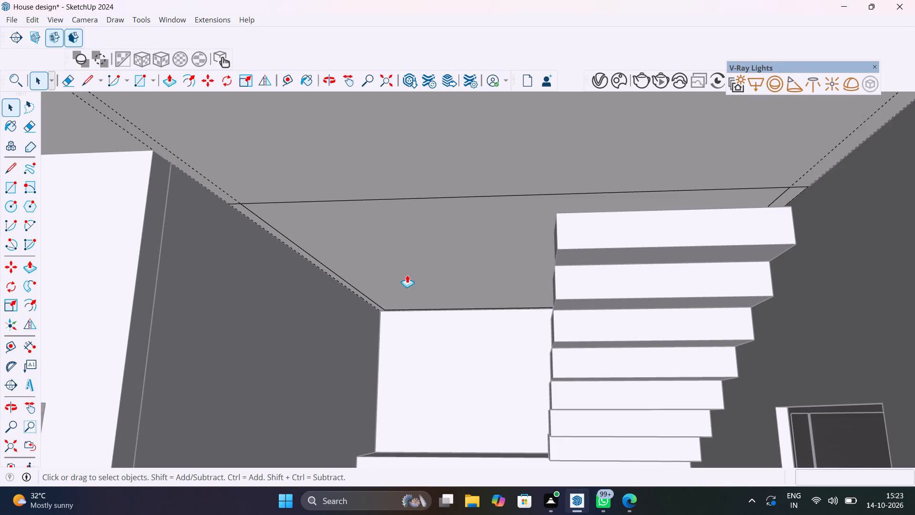
Push the inset rectangular face on the slab underside up 6" to cut the stairwell opening through the upper floor.
key("p")
left_click_drag(418, 277, 430, 235)
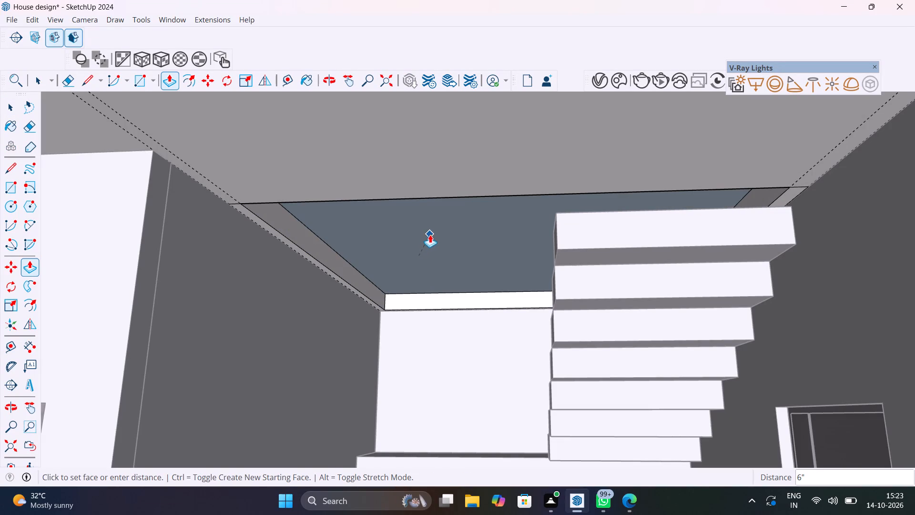
left_click_drag(430, 235, 430, 234)
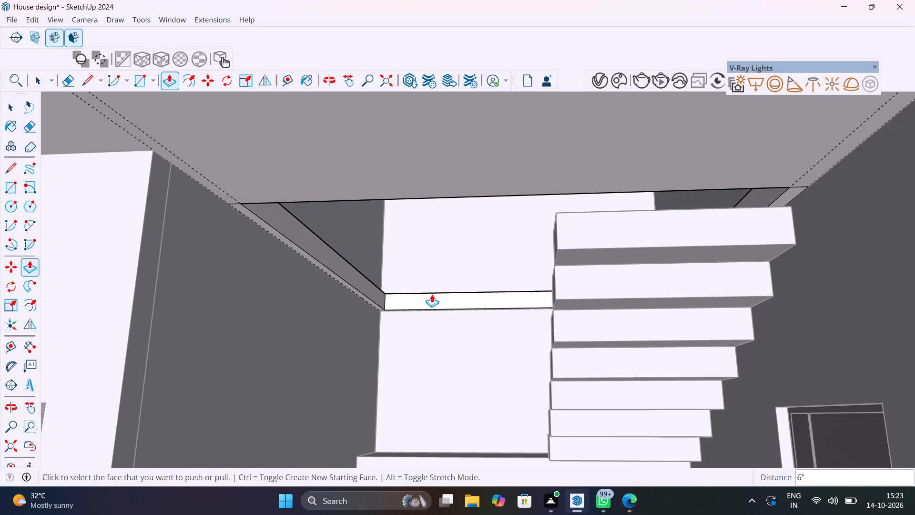
Examine the new stairwell opening from the upper floor, checking how the flights and the top step sit within it.
scroll(432, 294, "down", 4)
left_click(5, 438)
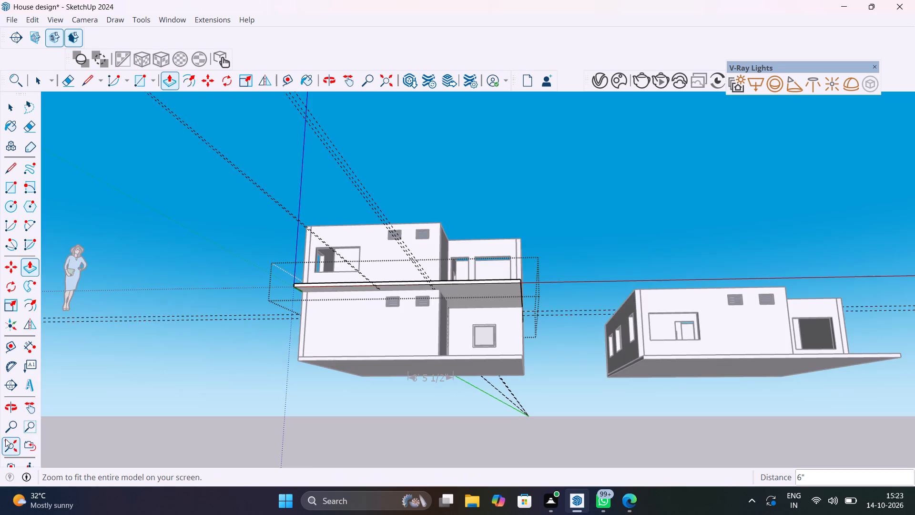
middle_click_drag(332, 341, 304, 514)
key("space")
left_click(598, 219)
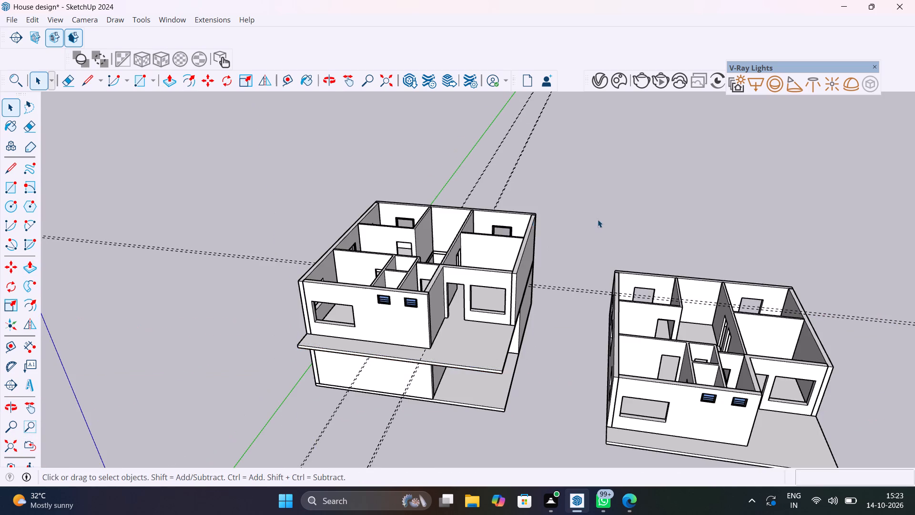
scroll(448, 239, "up", 11)
middle_click_drag(389, 292, 613, 384)
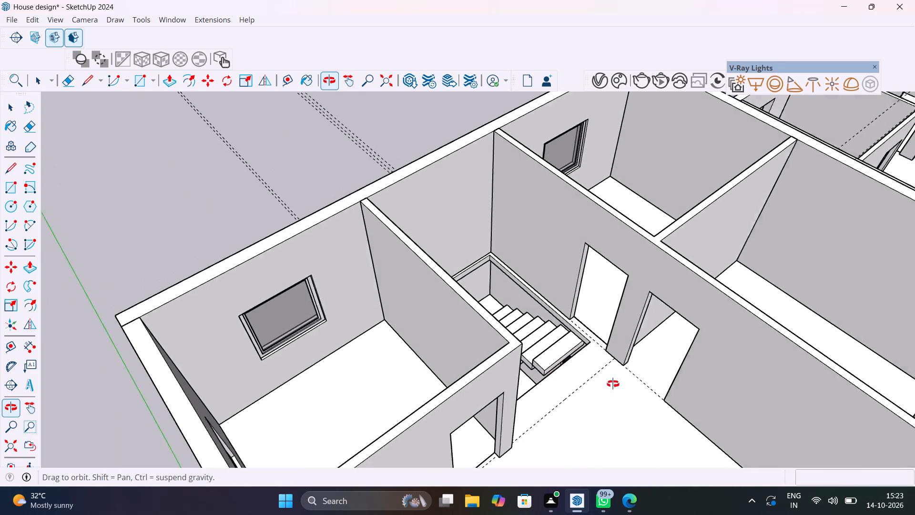
middle_click_drag(613, 384, 633, 384)
scroll(567, 303, "up", 11)
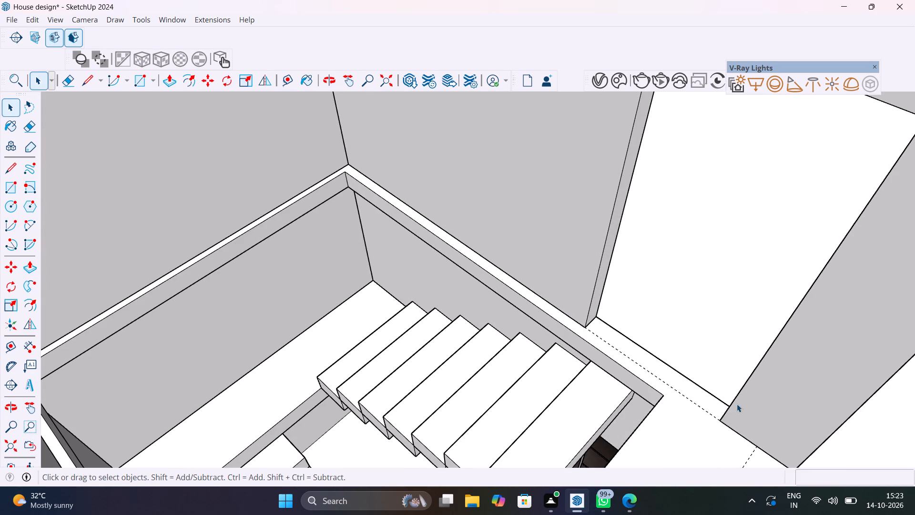
middle_click_drag(456, 339, 353, 255, "shift")
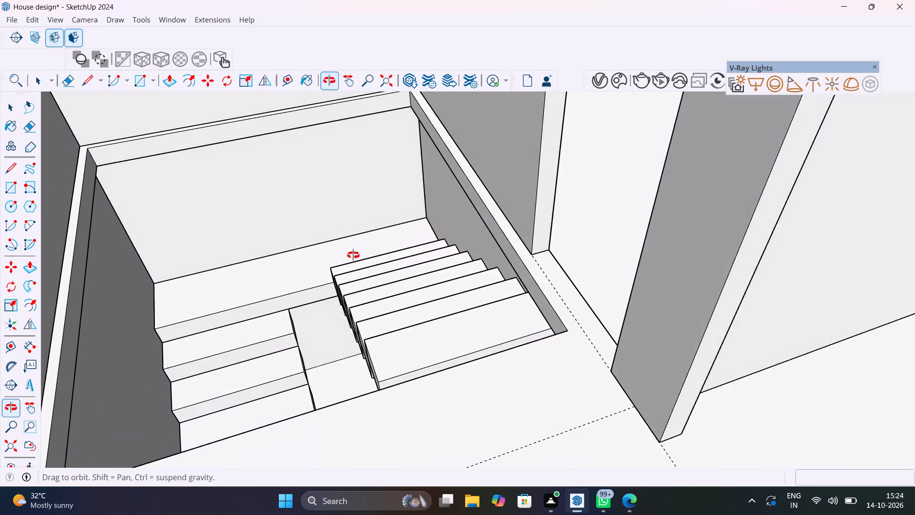
middle_click_drag(353, 255, 549, 322, "shift")
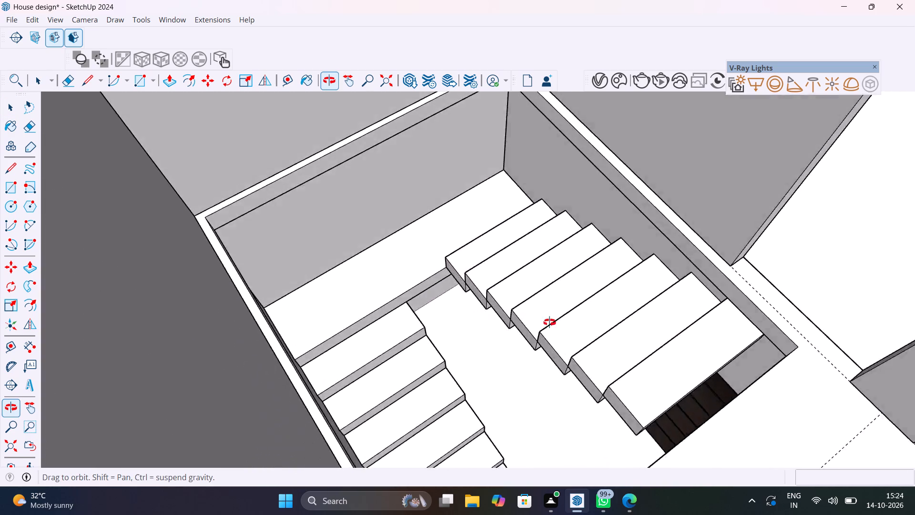
middle_click_drag(549, 322, 497, 345, "shift")
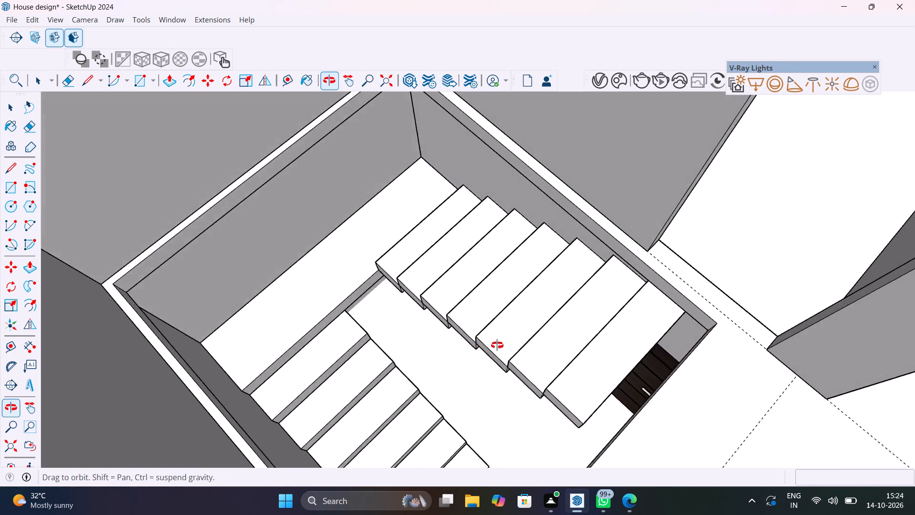
middle_click_drag(497, 345, 395, 333, "shift")
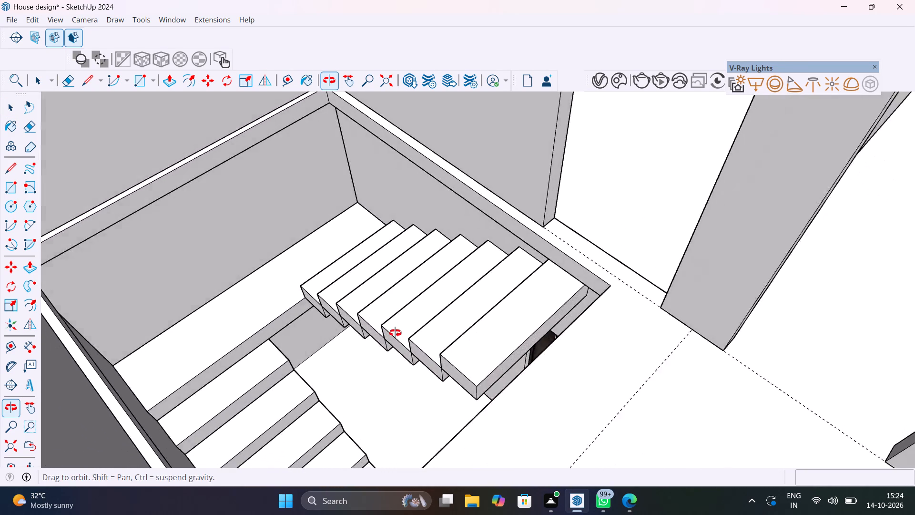
middle_click_drag(395, 333, 395, 296, "shift")
left_click(485, 314)
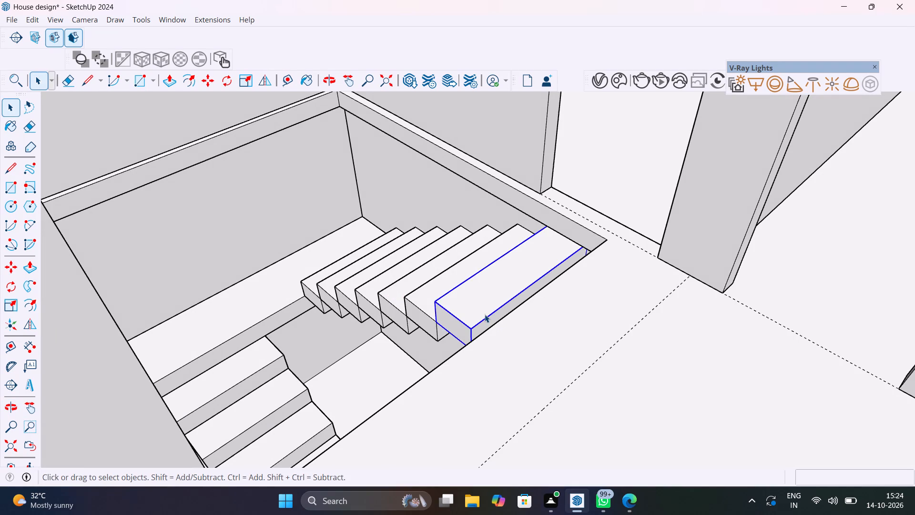
scroll(476, 315, "up", 4)
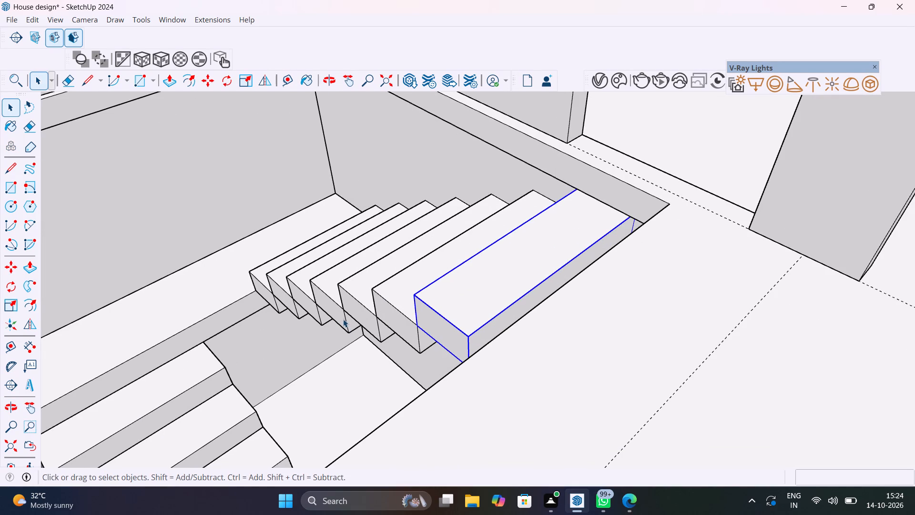
middle_click_drag(374, 323, 523, 371)
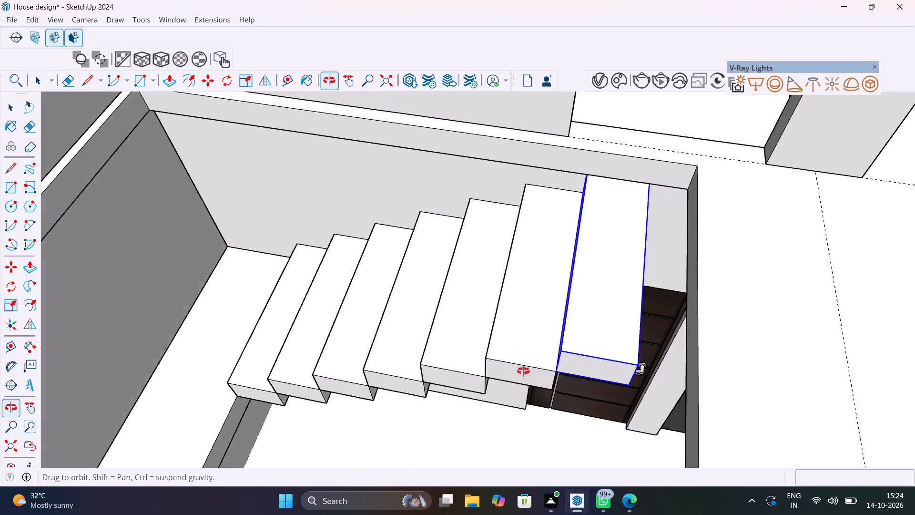
middle_click_drag(523, 371, 441, 344)
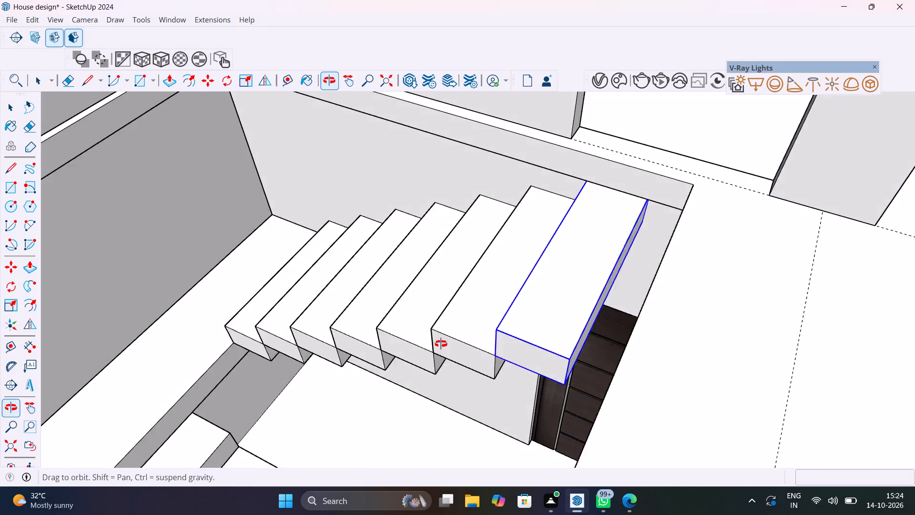
middle_click_drag(441, 344, 439, 343)
scroll(439, 343, "down", 6)
Hide the upper-floor partition wall group enclosing the corner room beside the stairwell.
left_click(10, 452)
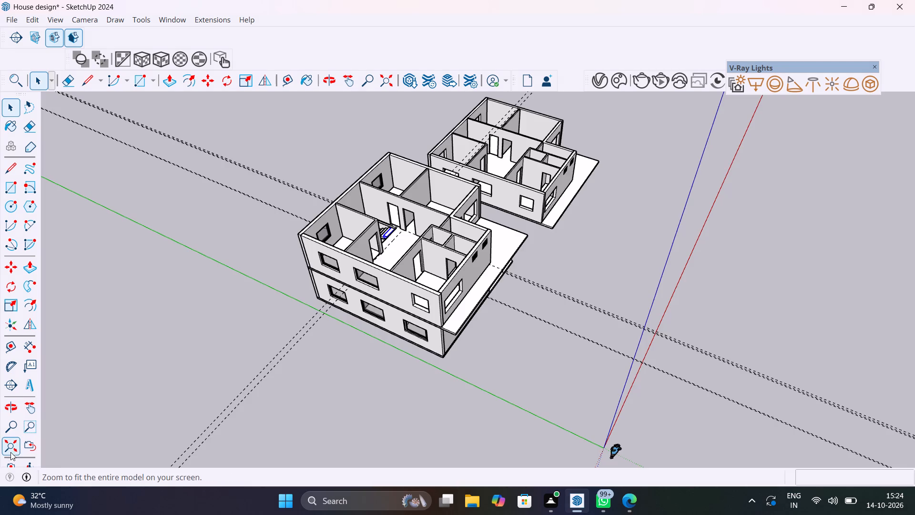
key("space")
left_click(263, 298)
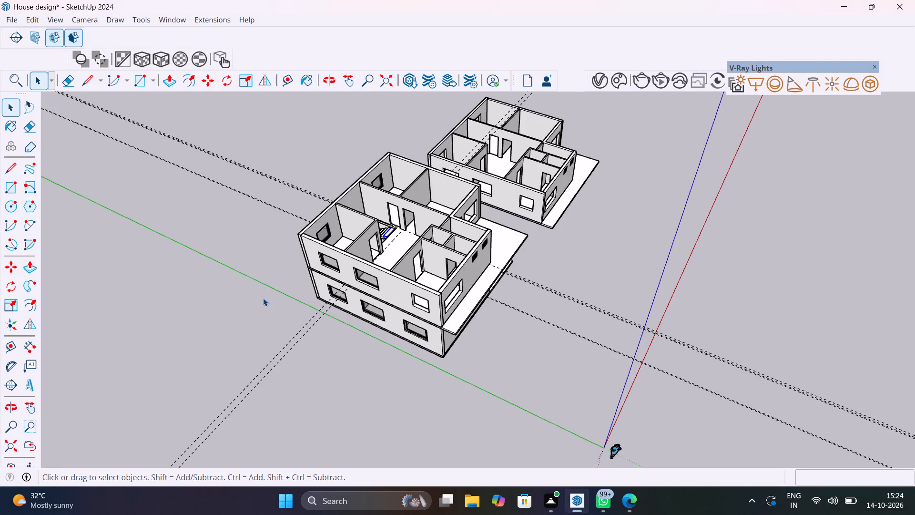
scroll(386, 222, "up", 10)
left_click(347, 247)
right_click(347, 247)
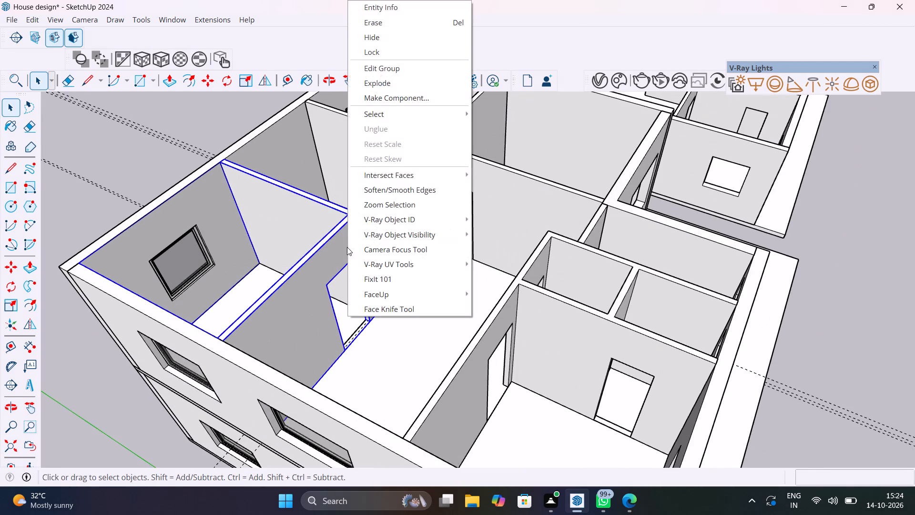
left_click(381, 40)
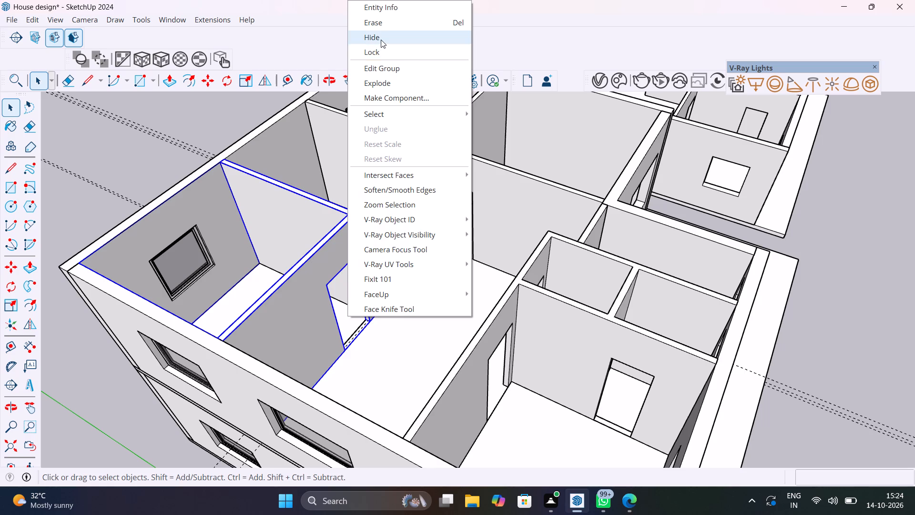
Examine the staircase and the slab opening from several angles, checking the gap between the top step and the opening's end edge.
scroll(366, 249, "up", 7)
middle_click_drag(376, 297, 379, 297)
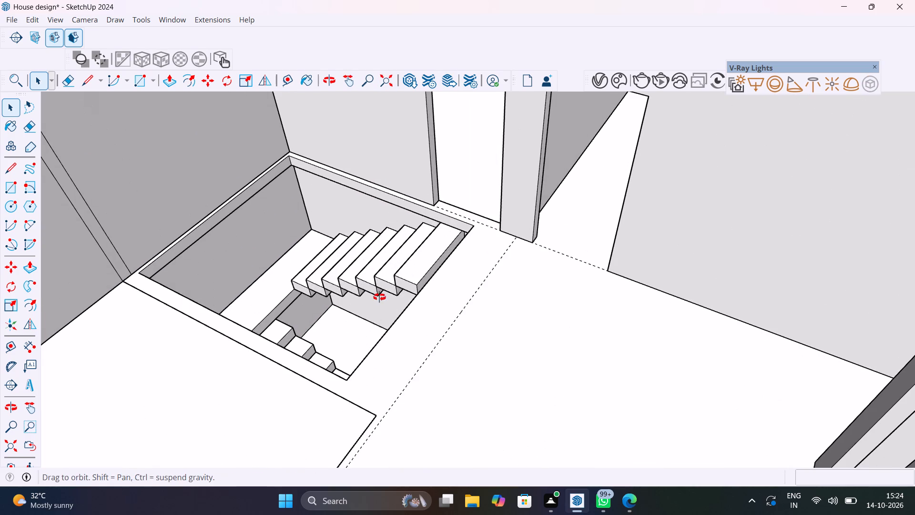
middle_click_drag(379, 297, 435, 335)
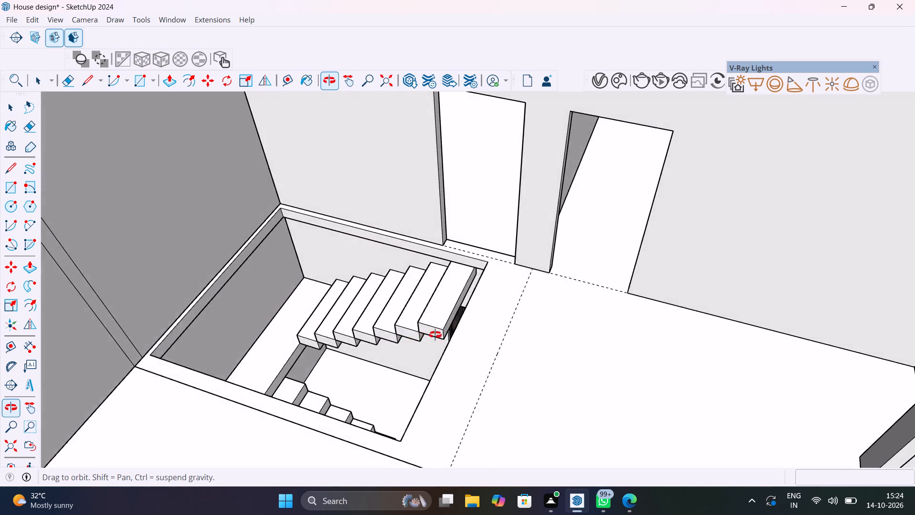
middle_click_drag(435, 335, 524, 307)
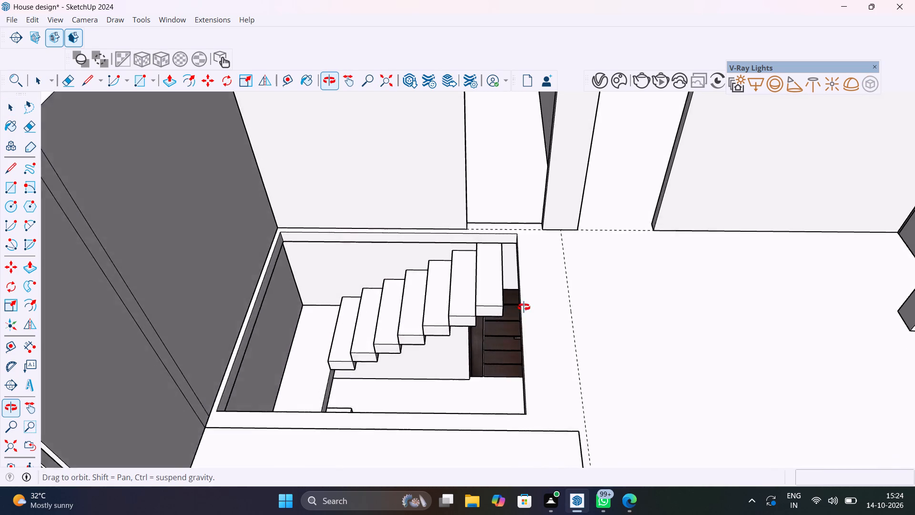
middle_click_drag(524, 307, 545, 307)
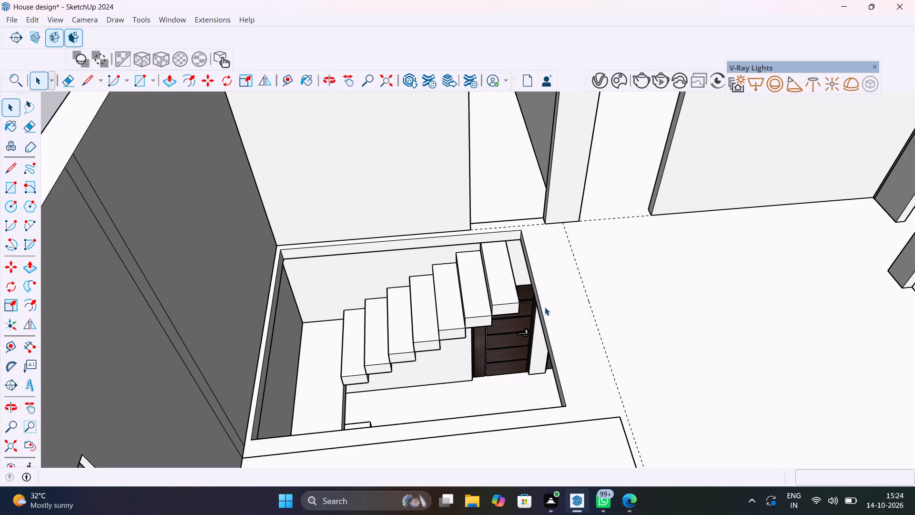
scroll(496, 270, "up", 4)
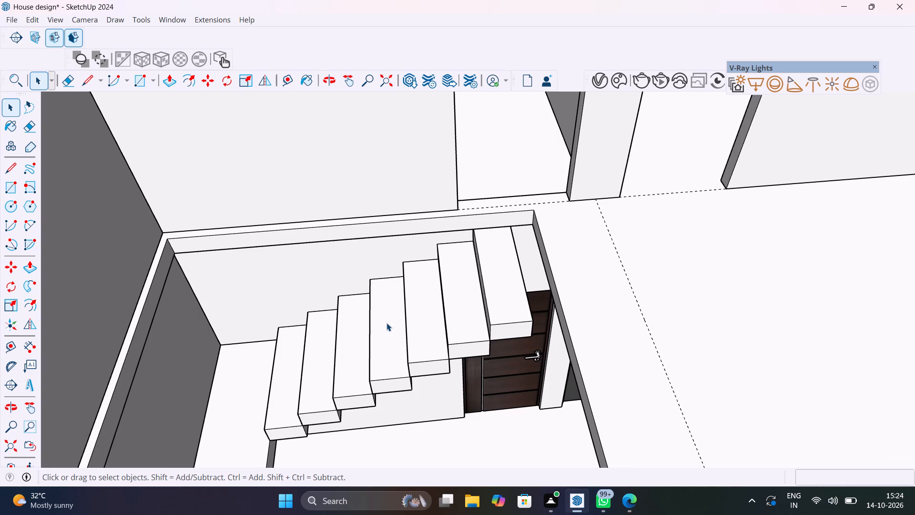
middle_click_drag(424, 341, 408, 304)
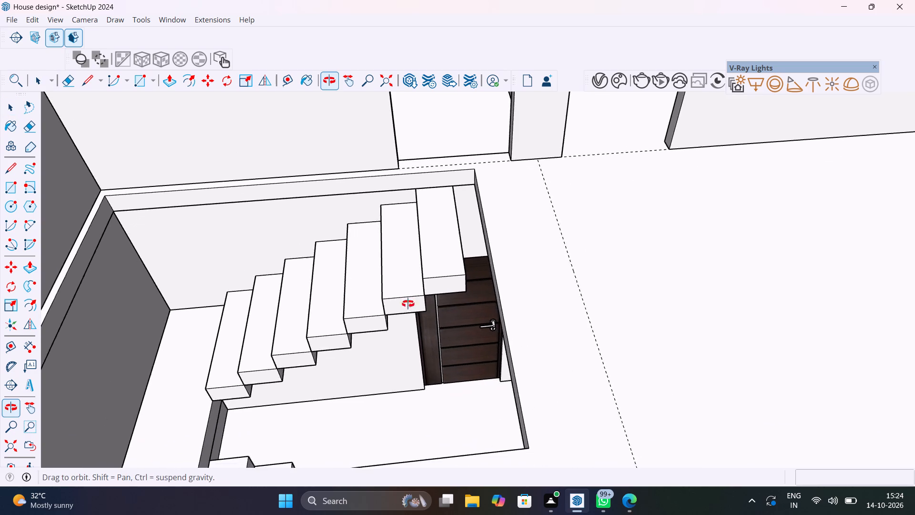
middle_click_drag(408, 304, 535, 265)
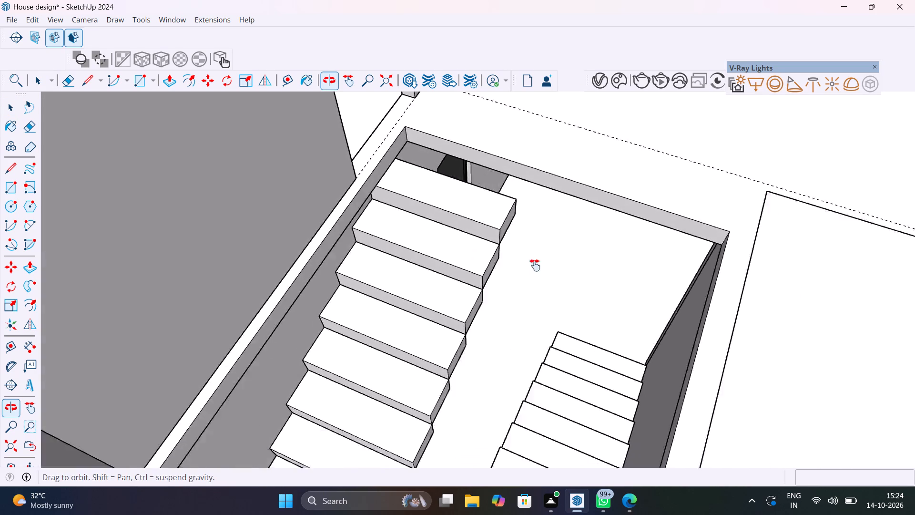
middle_click_drag(535, 265, 491, 273)
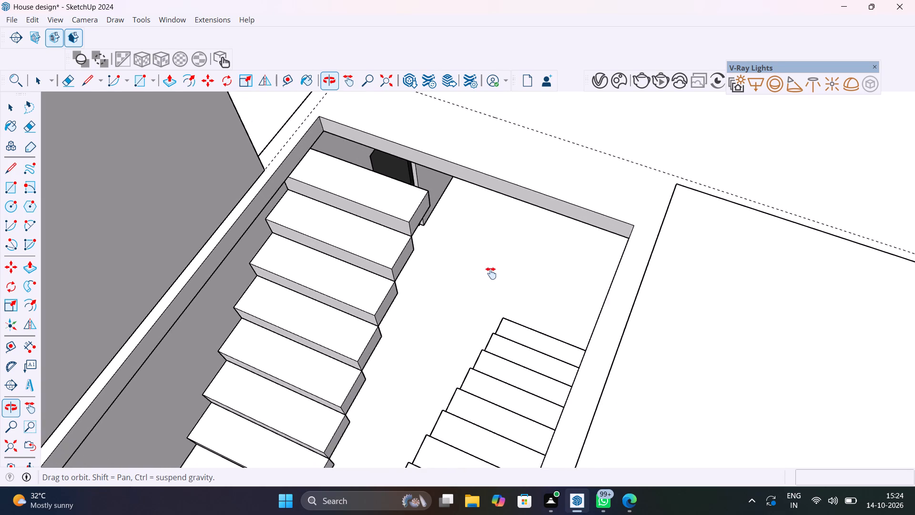
middle_click_drag(491, 273, 358, 319)
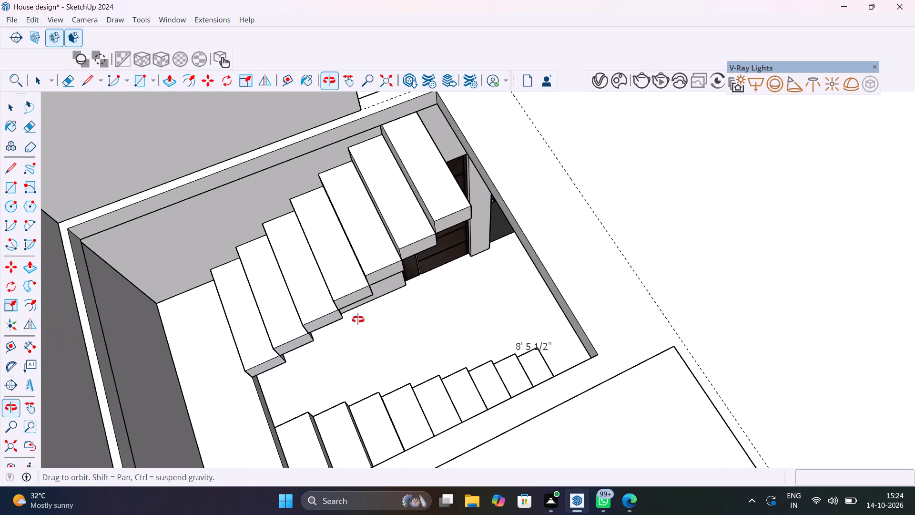
middle_click_drag(358, 319, 275, 322)
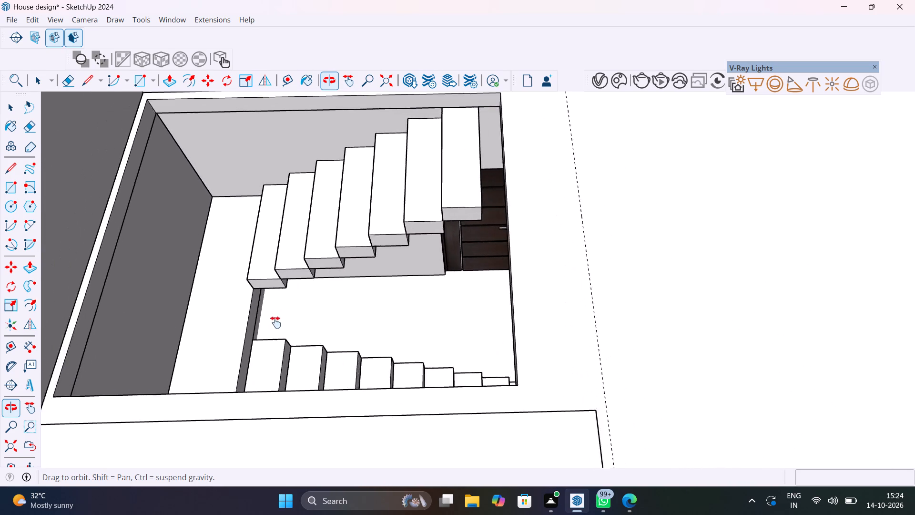
middle_click_drag(275, 322, 318, 319)
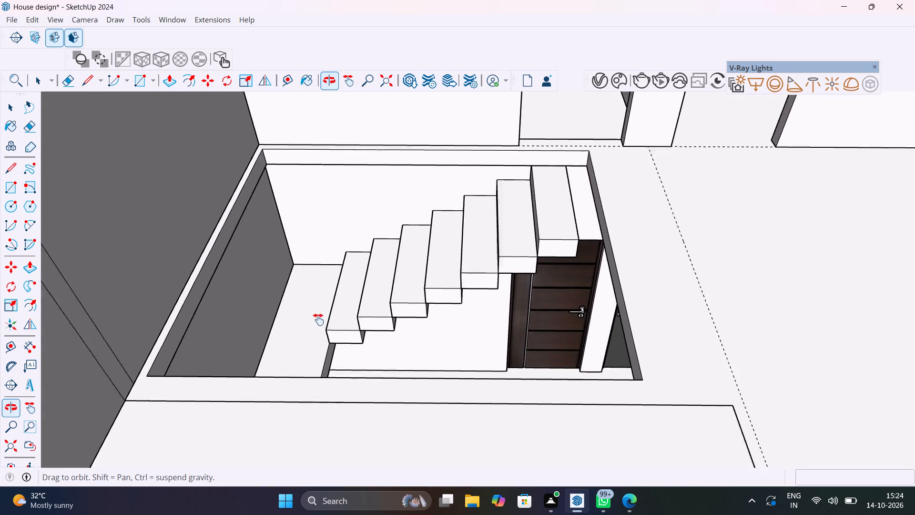
middle_click_drag(318, 319, 314, 351)
scroll(553, 242, "up", 5)
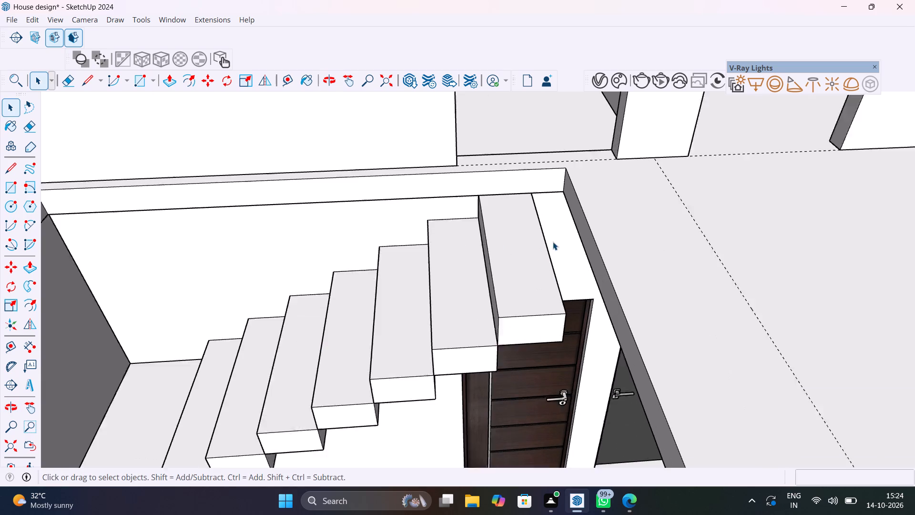
Open the upper floor slab group and extend the opening's end face about 2' 11 9/16" over the top steps with Push/Pull.
left_click(588, 239)
left_click(590, 245)
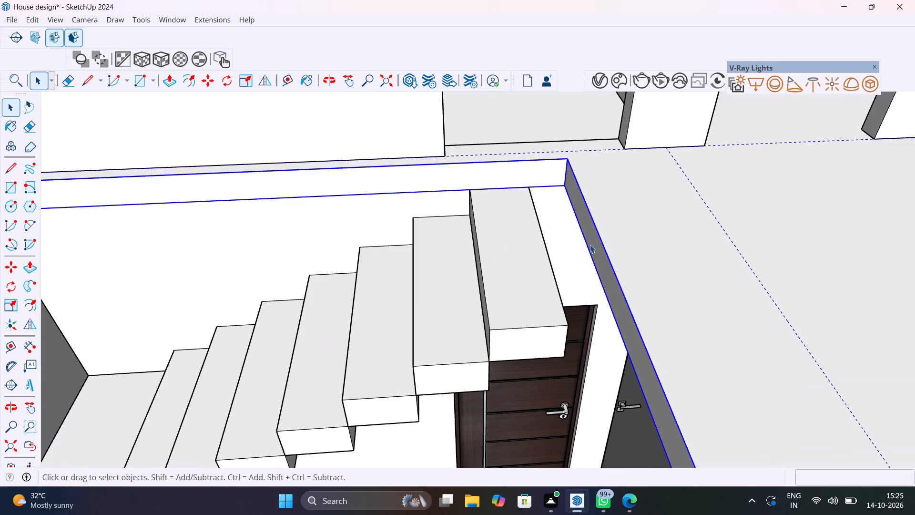
left_click(596, 247)
triple_click(596, 247)
left_click(596, 247)
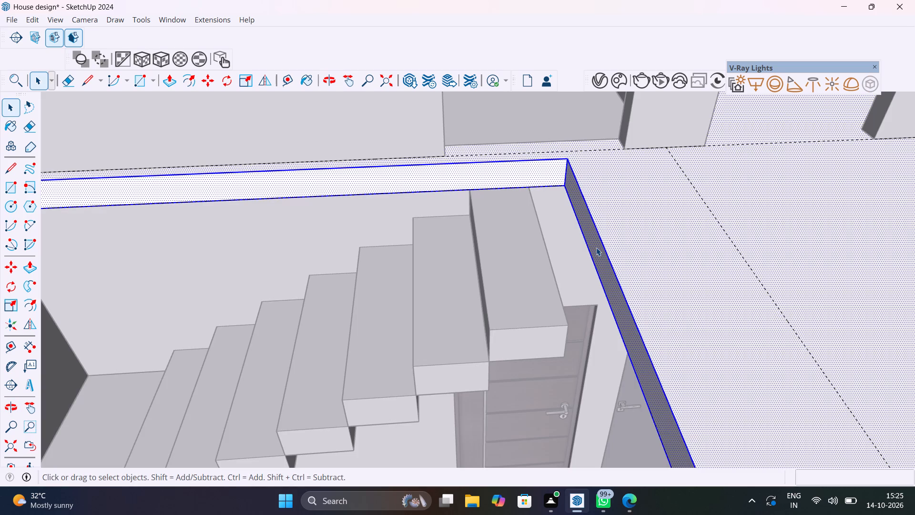
left_click(596, 247)
key("p")
left_click(596, 249)
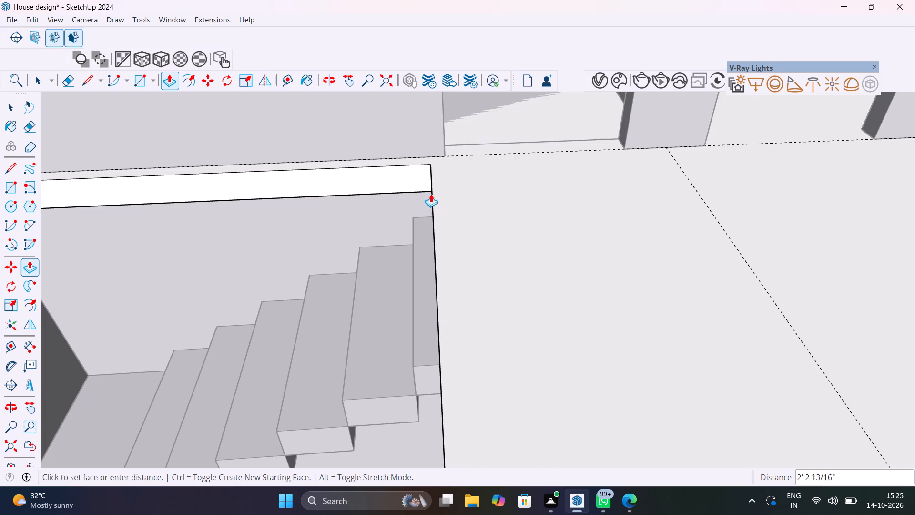
left_click(374, 171)
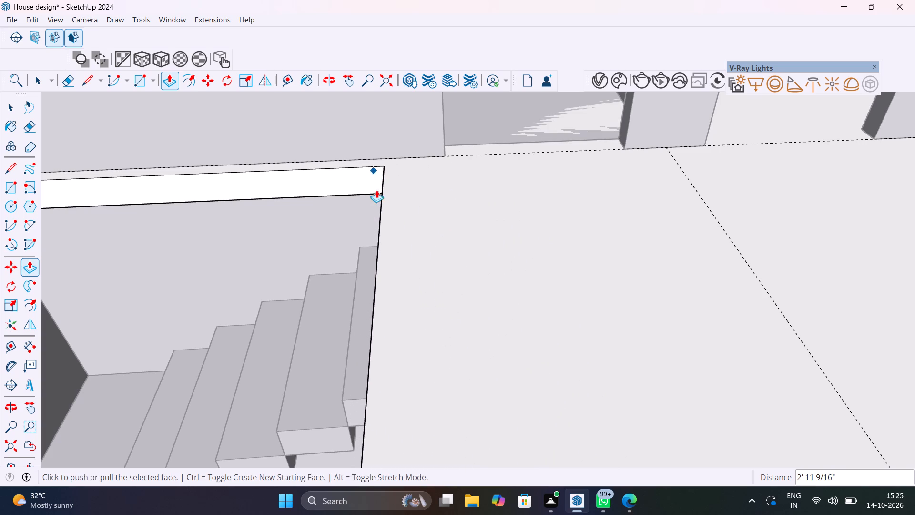
scroll(379, 204, "down", 10)
key("space")
scroll(385, 269, "down", 3)
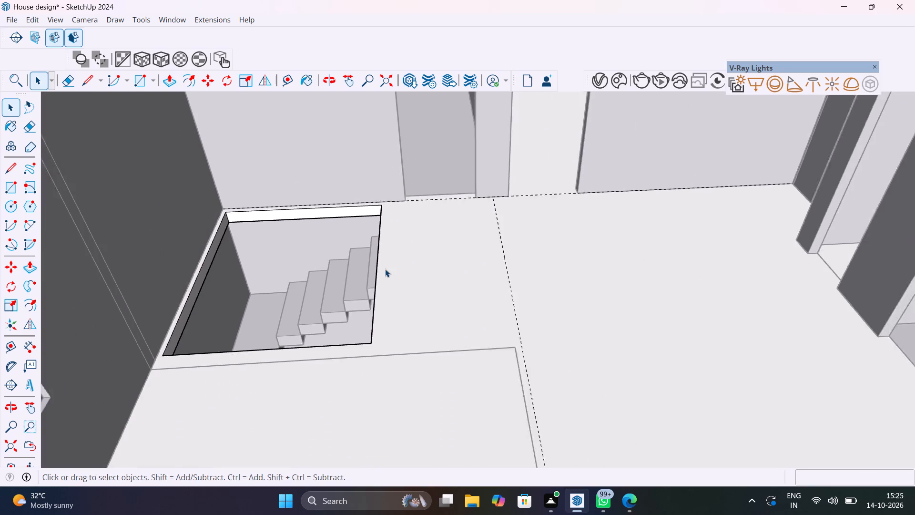
Close the slab group and draw a line about 6' 8 1/2" from the upper flight's first step corner to the opening's end edge.
scroll(385, 269, "down", 8)
left_click(224, 179)
scroll(343, 264, "up", 7)
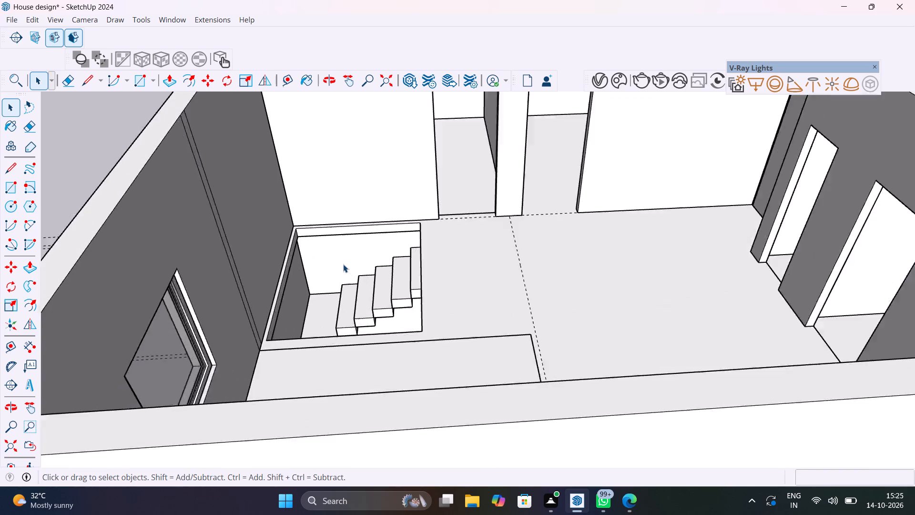
scroll(343, 264, "up", 3)
middle_click_drag(395, 309, 464, 327)
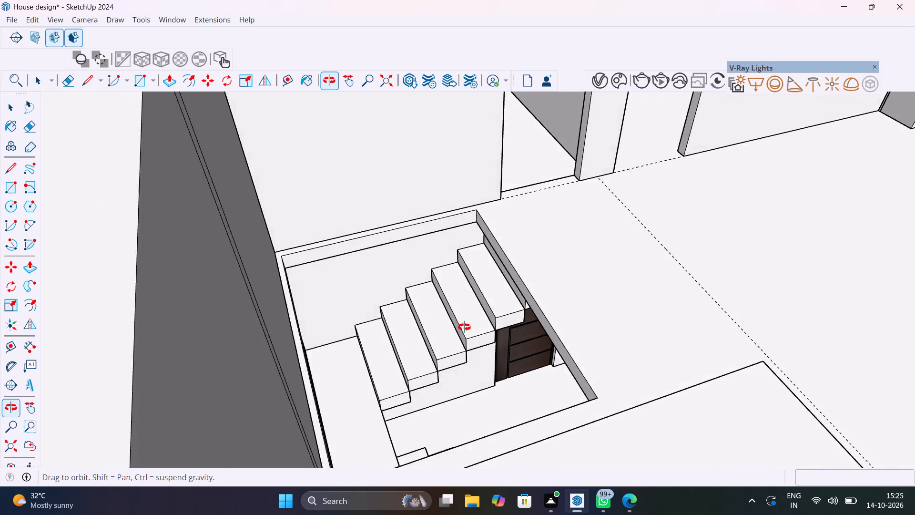
middle_click_drag(464, 327, 450, 334)
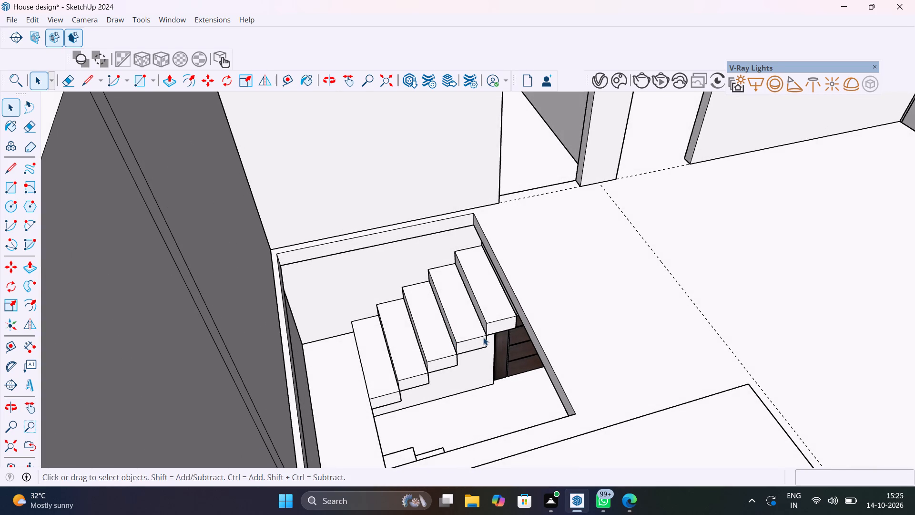
scroll(493, 323, "up", 4)
middle_click_drag(478, 337, 476, 335)
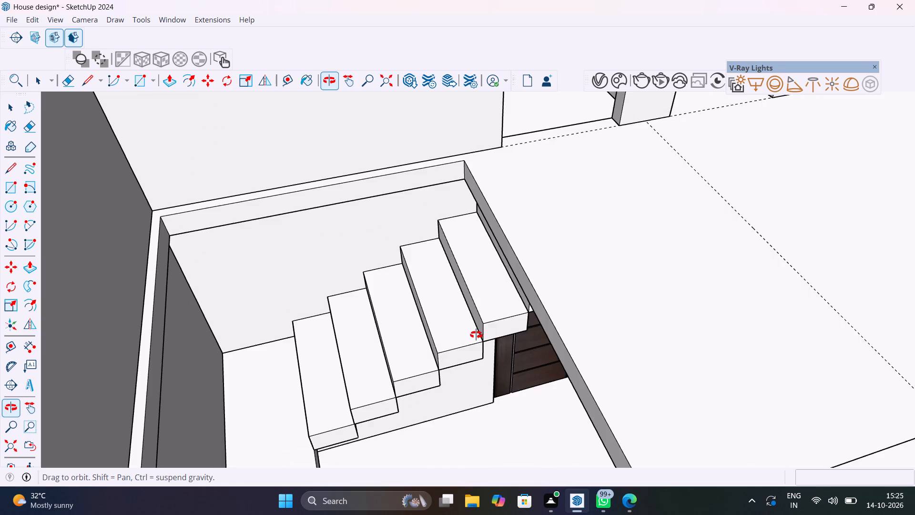
middle_click_drag(476, 335, 521, 288)
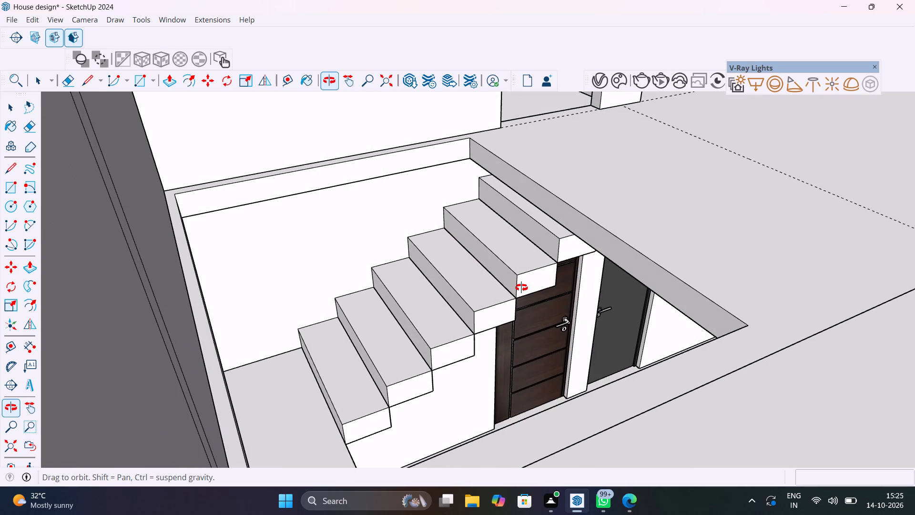
middle_click_drag(521, 288, 495, 305)
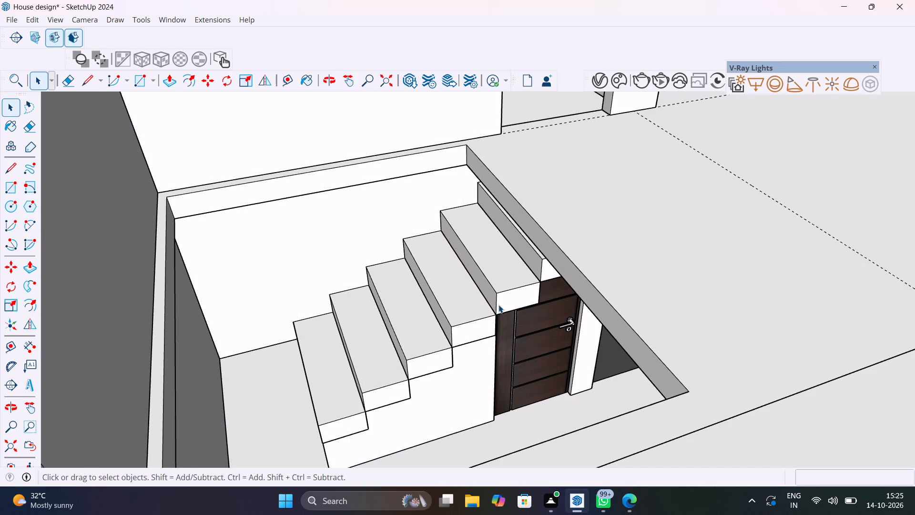
key("l")
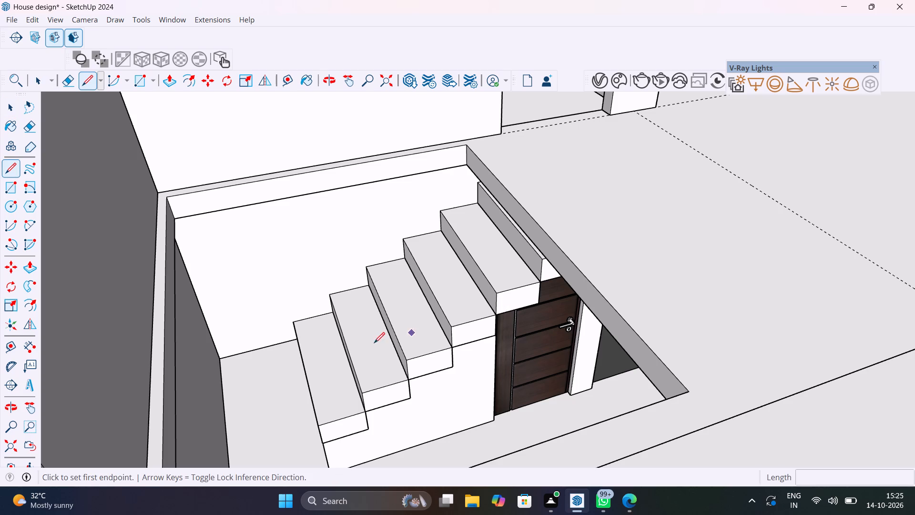
left_click(326, 444)
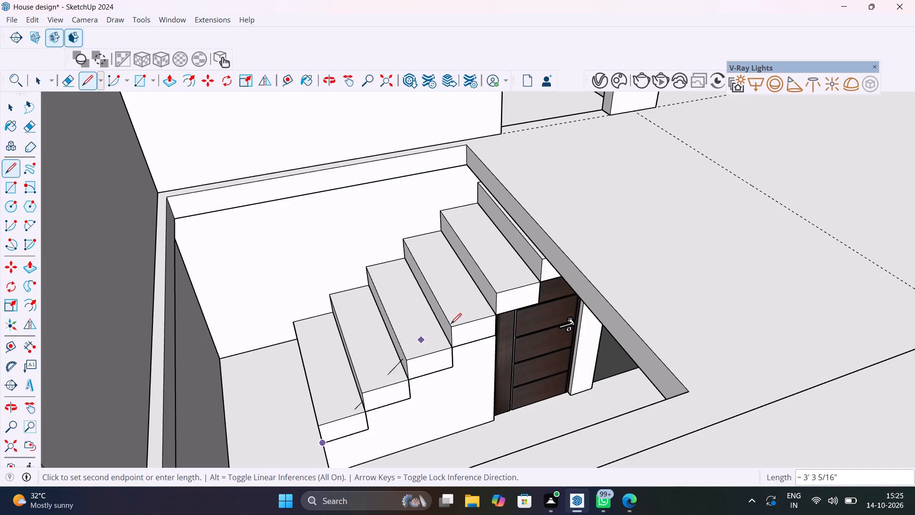
left_click(563, 253)
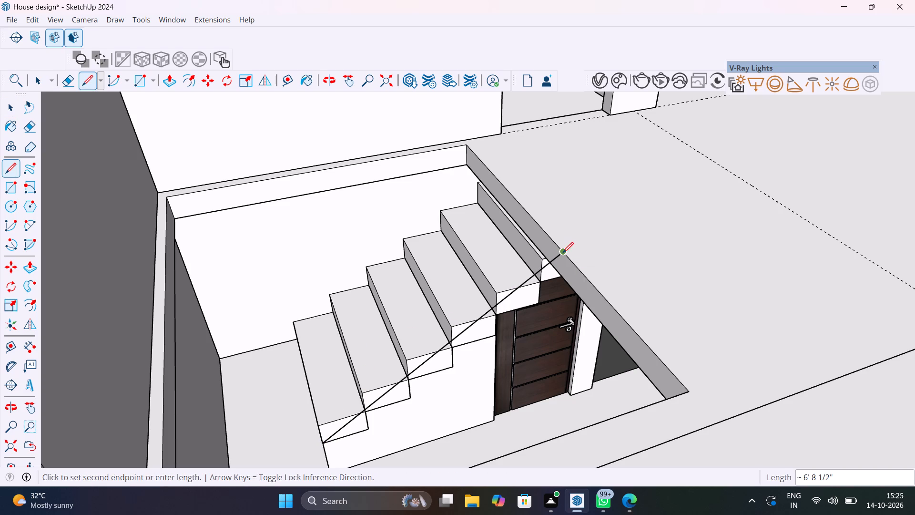
Delete five steps of the upper flight one by one, from the highest one in view down to the second, keeping the first.
key("space")
left_click(550, 273)
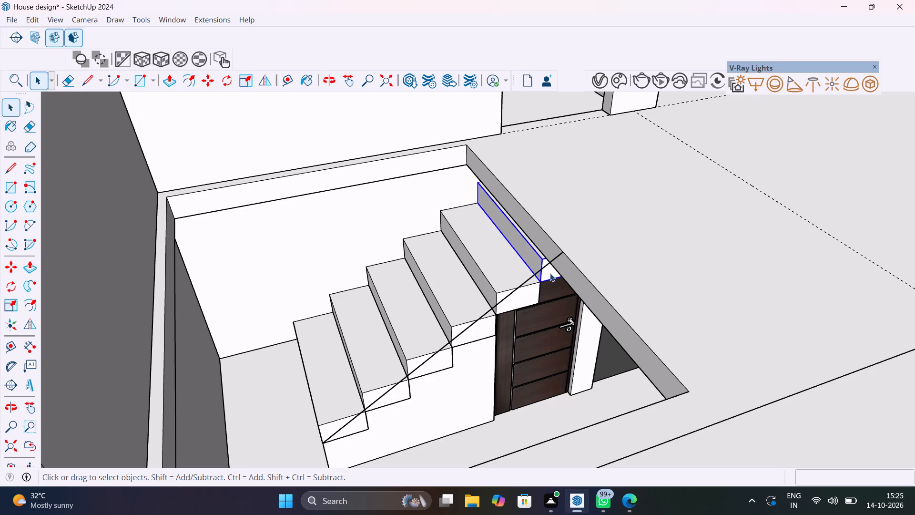
key("Delete")
left_click(530, 296)
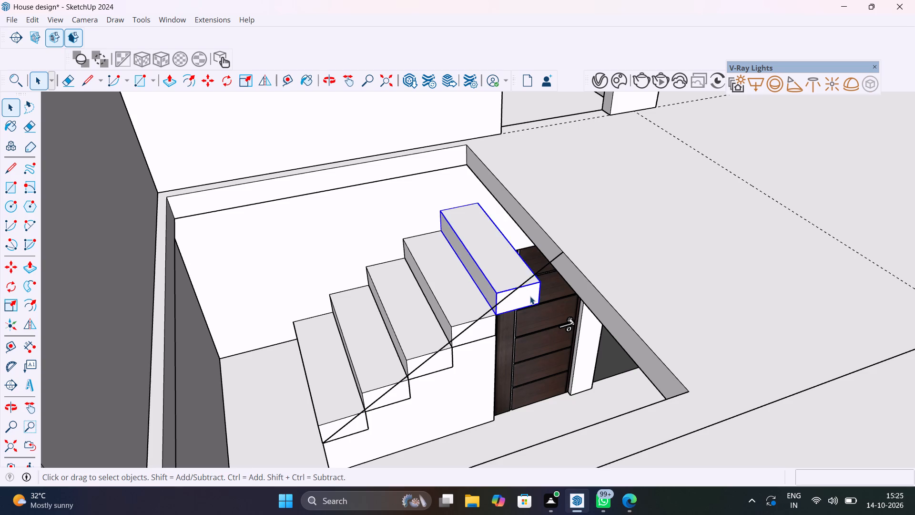
key("Delete")
left_click(488, 330)
key("Delete")
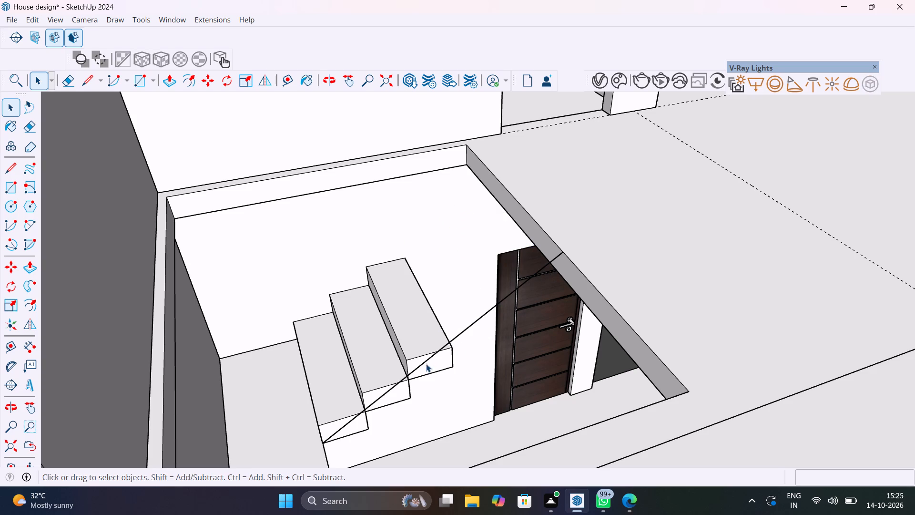
left_click(414, 360)
key("Delete")
left_click(376, 391)
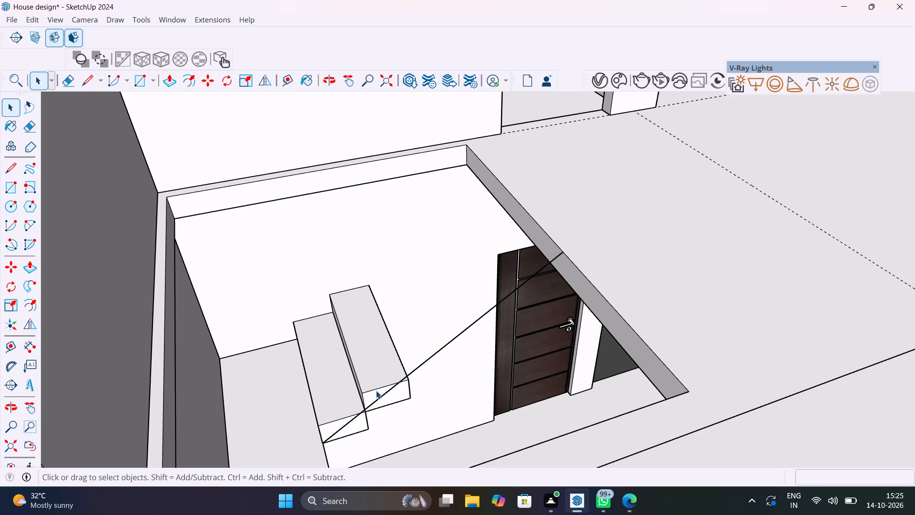
key("Delete")
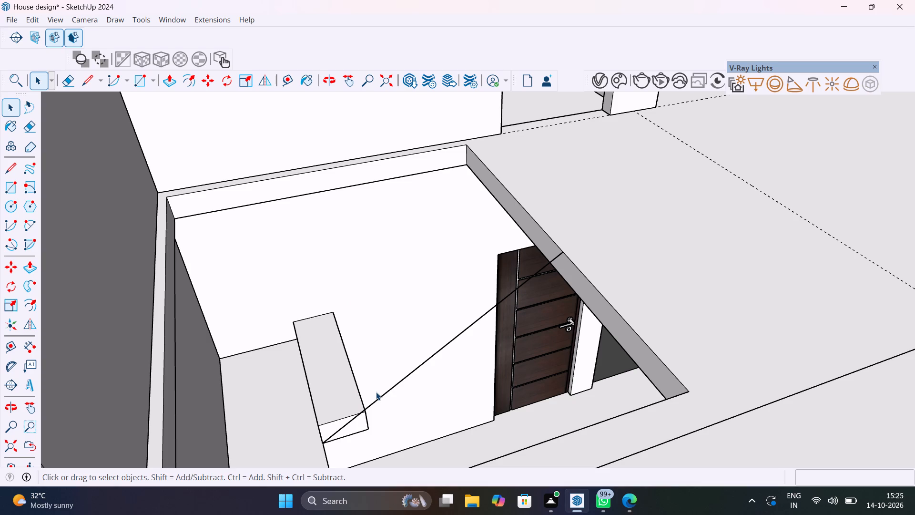
Delete the leftover top step of the upper flight floating beneath the upper floor slab.
middle_click_drag(387, 405, 332, 385)
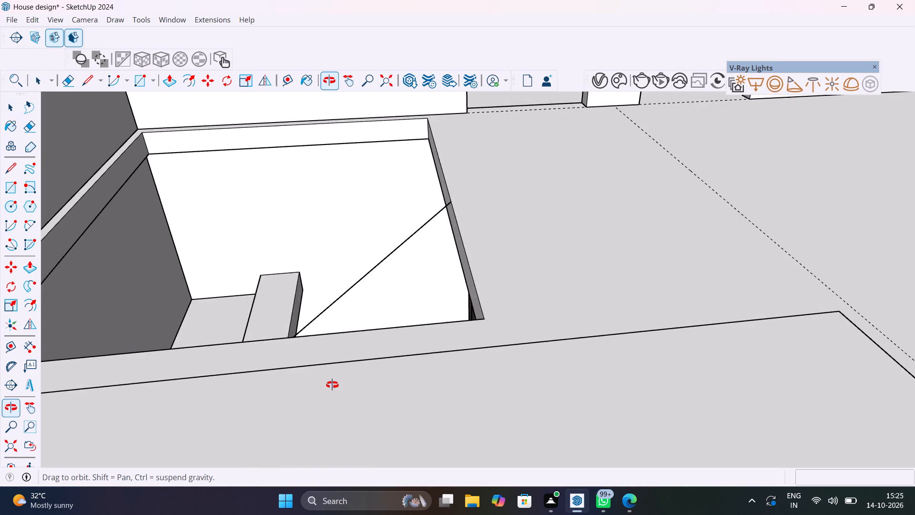
middle_click_drag(332, 385, 408, 429)
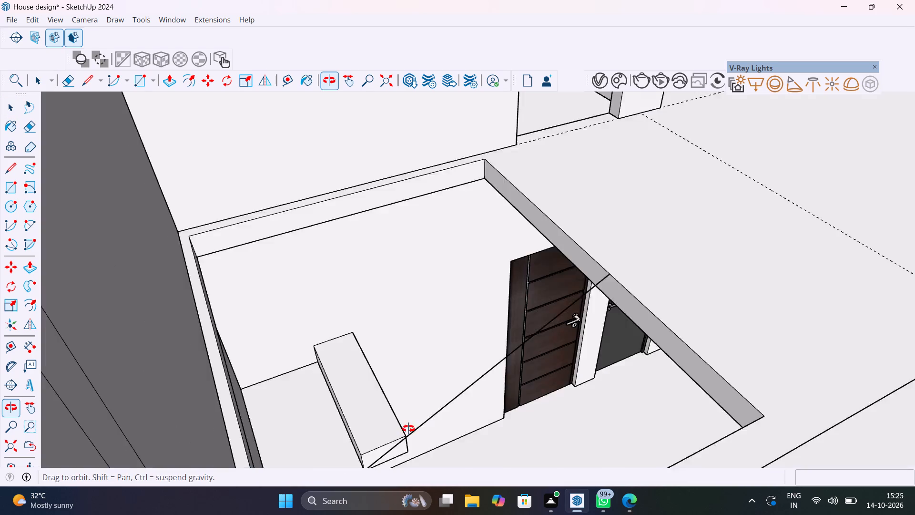
middle_click_drag(408, 429, 362, 441)
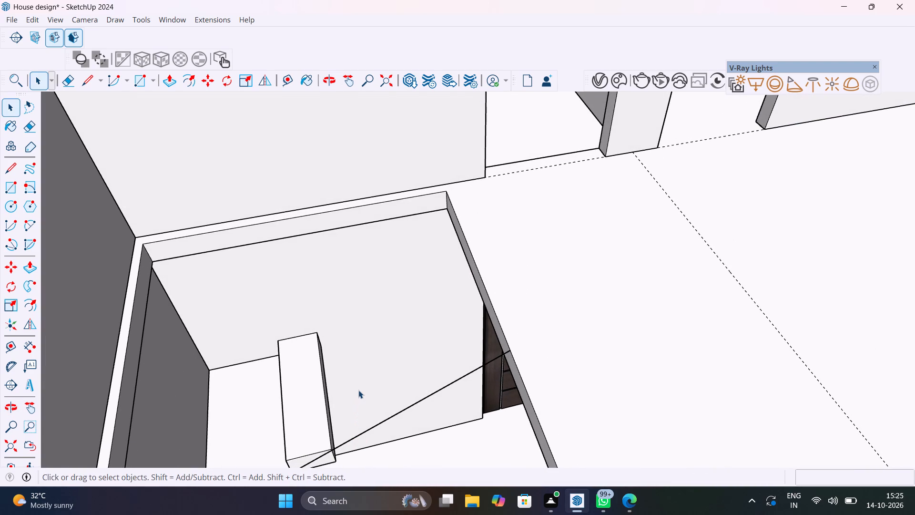
middle_click_drag(411, 402, 482, 414, "shift")
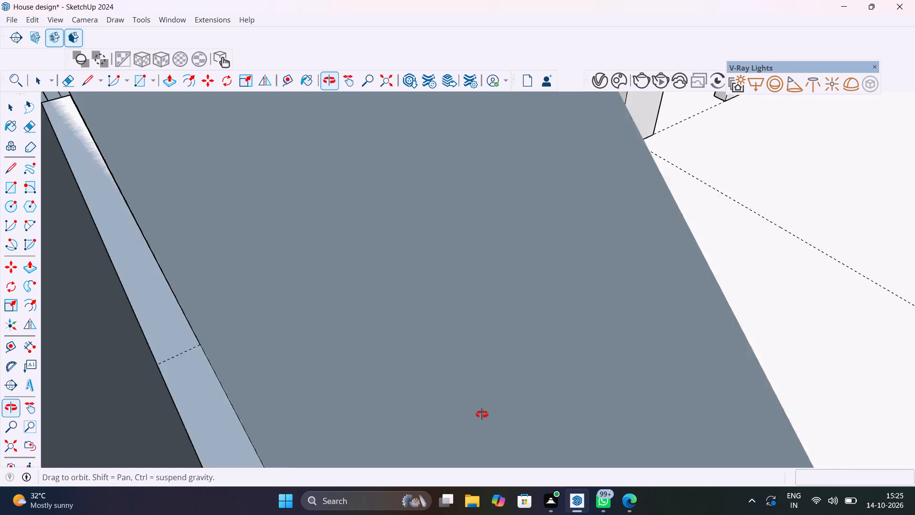
middle_click_drag(482, 414, 446, 409, "shift")
scroll(539, 395, "up", 9)
middle_click_drag(539, 395, 512, 391)
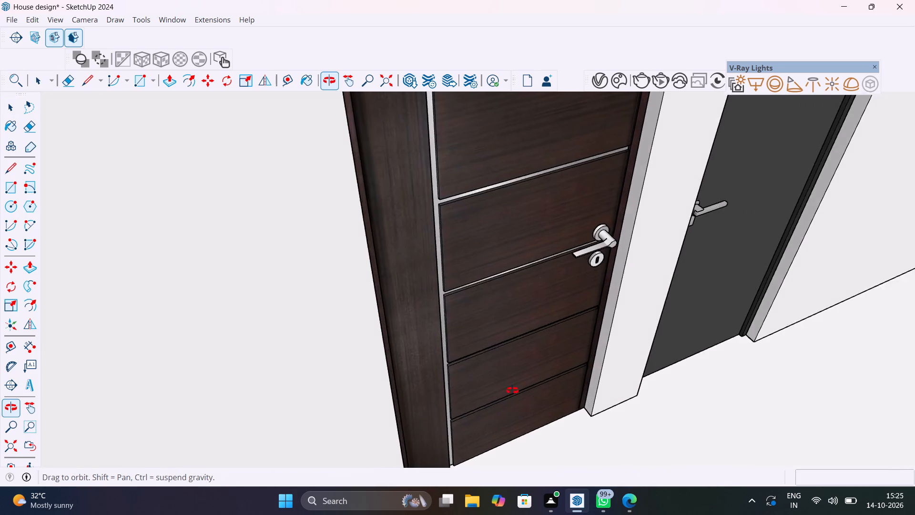
middle_click_drag(512, 391, 361, 337)
scroll(362, 337, "up", 1)
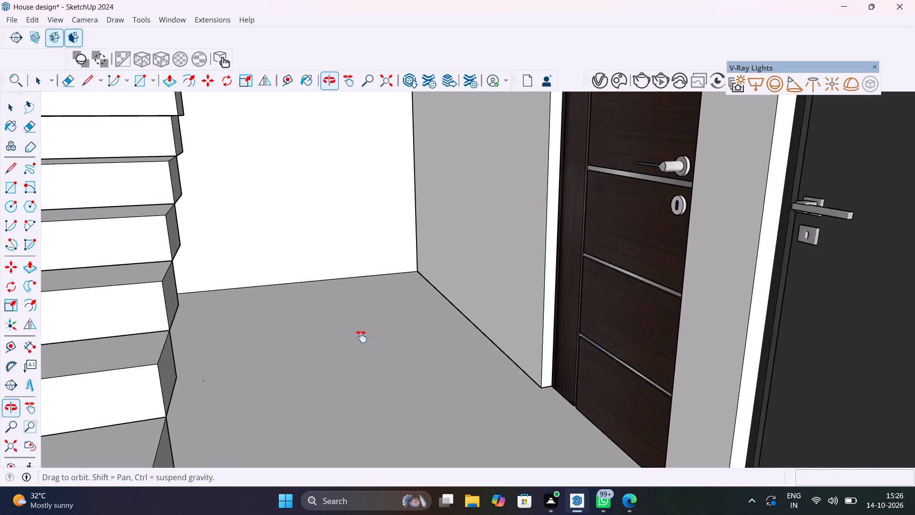
middle_click_drag(361, 337, 457, 435)
scroll(390, 344, "down", 3)
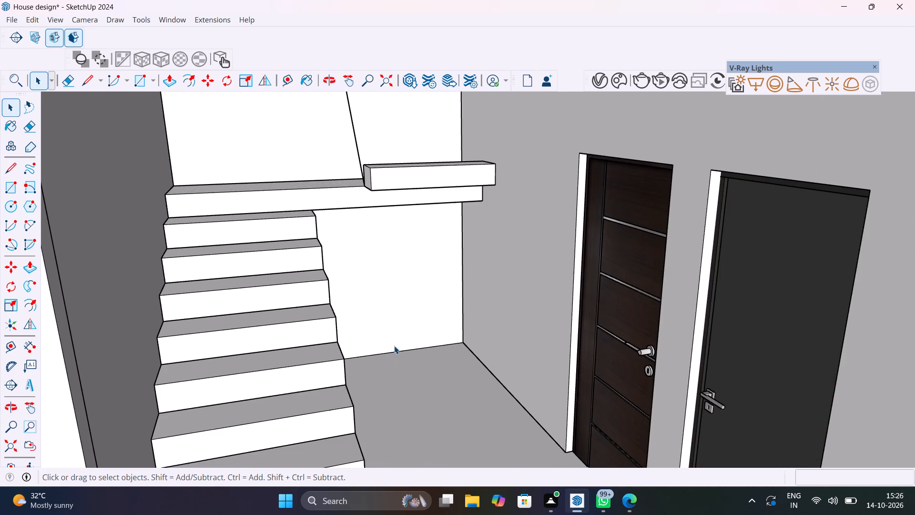
scroll(395, 344, "down", 1)
middle_click_drag(392, 341, 336, 321)
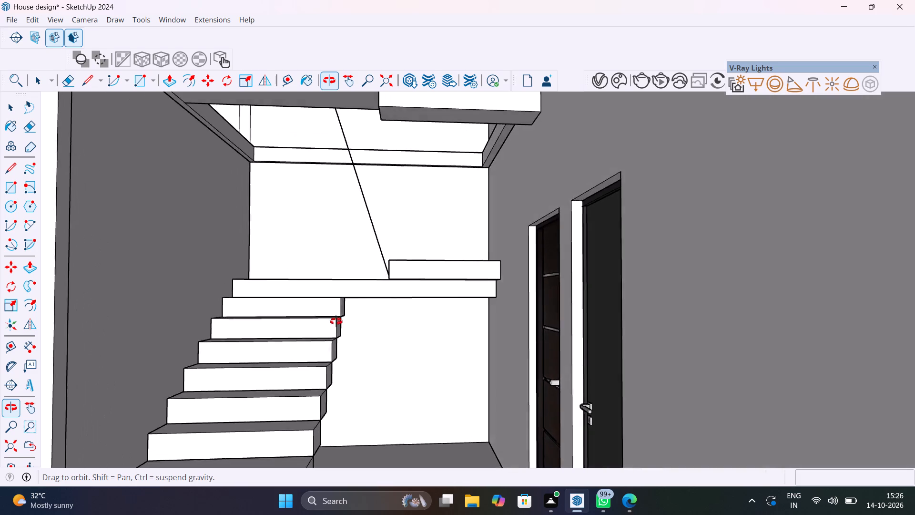
middle_click_drag(336, 321, 397, 375)
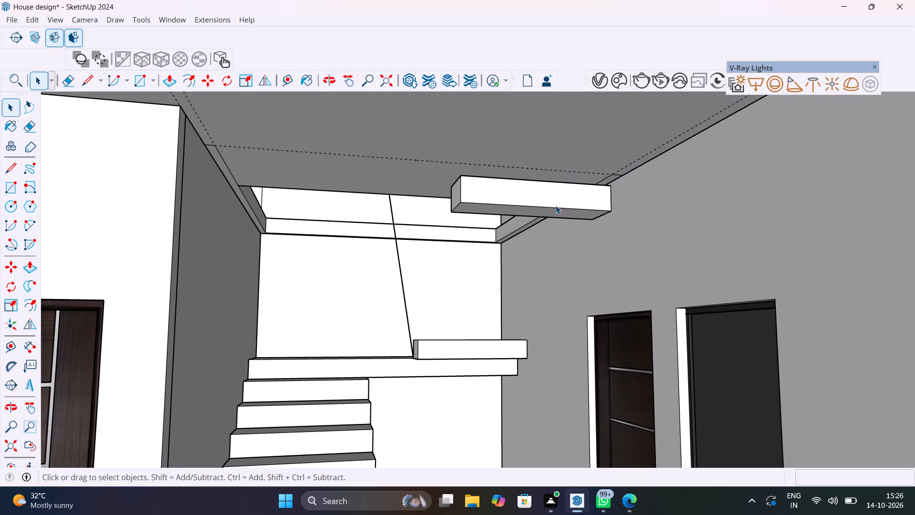
left_click(556, 205)
key("Delete")
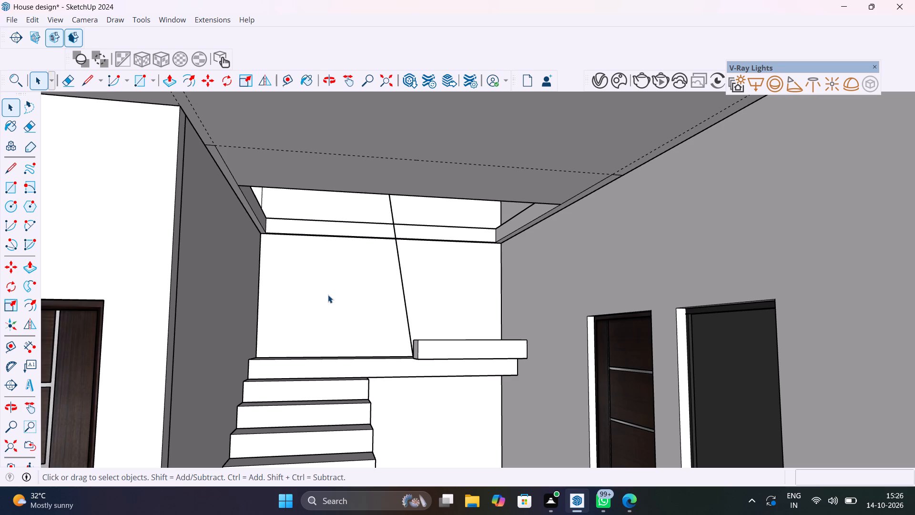
Examine the stairwell opening and the space above the landing from below and from the upper floor.
middle_click_drag(325, 293, 285, 212, "shift")
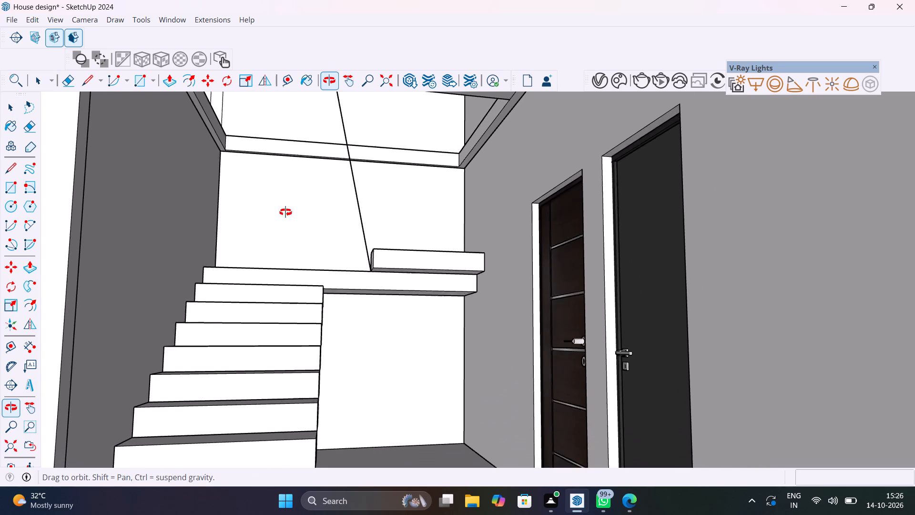
middle_click_drag(285, 212, 327, 200, "shift")
scroll(328, 201, "up", 3)
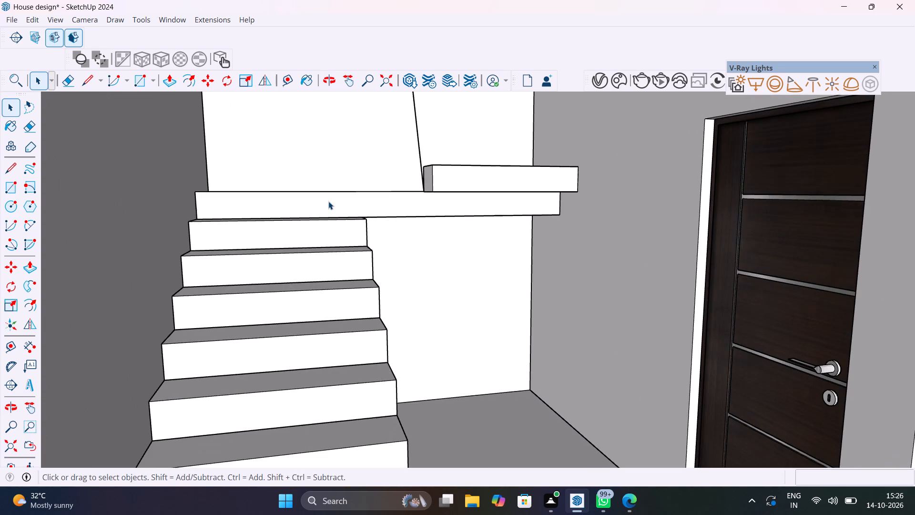
middle_click_drag(350, 201, 326, 346, "shift")
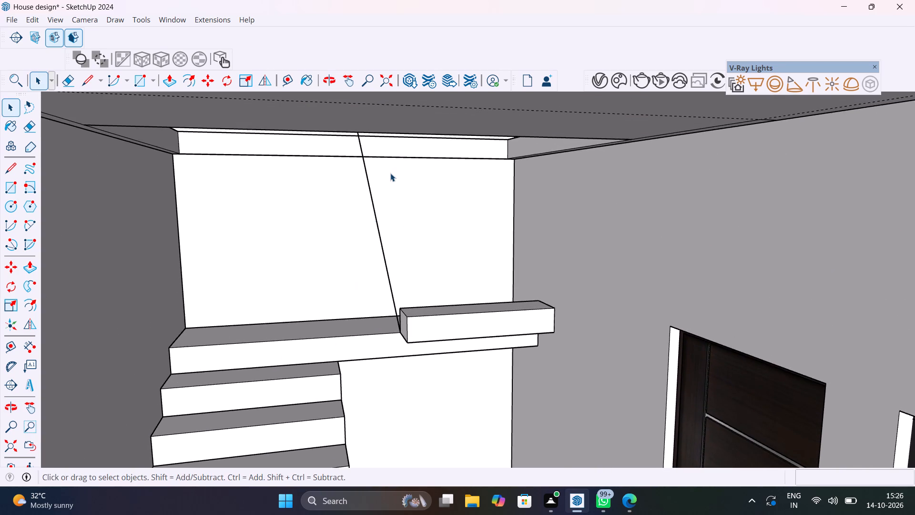
scroll(390, 173, "up", 6)
middle_click_drag(390, 172, 388, 213)
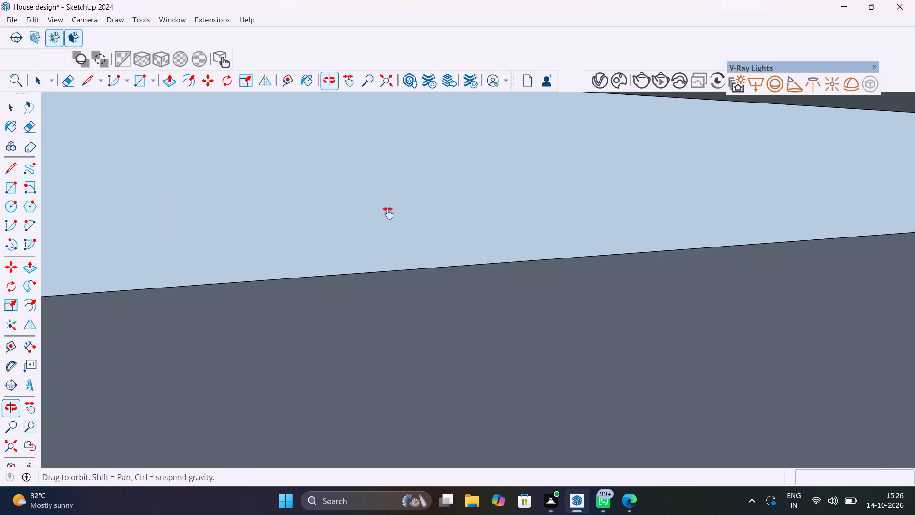
middle_click_drag(388, 213, 385, 180)
scroll(487, 162, "up", 2)
middle_click_drag(487, 162, 551, 227)
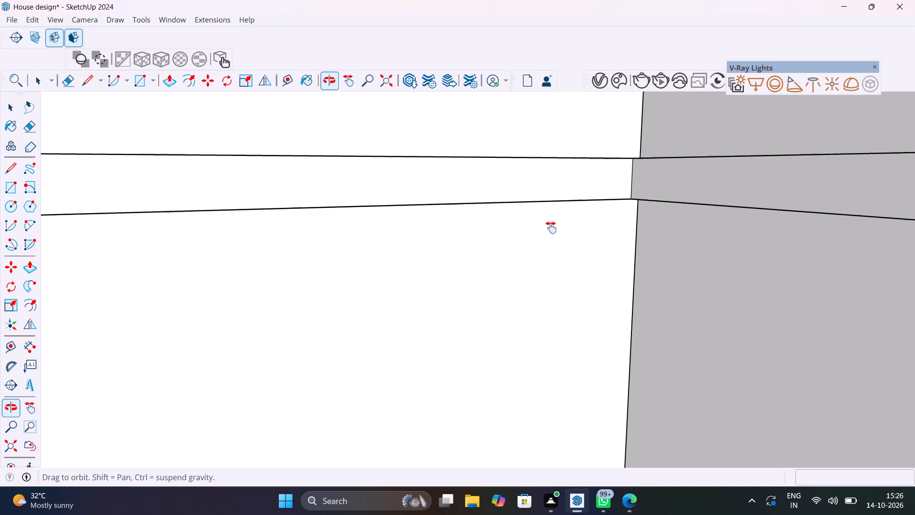
middle_click_drag(551, 227, 401, 350)
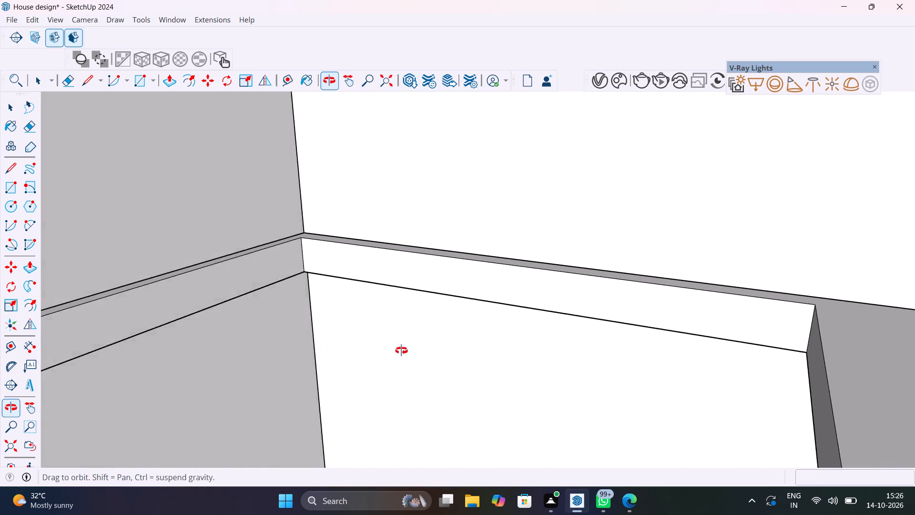
middle_click_drag(401, 350, 394, 366)
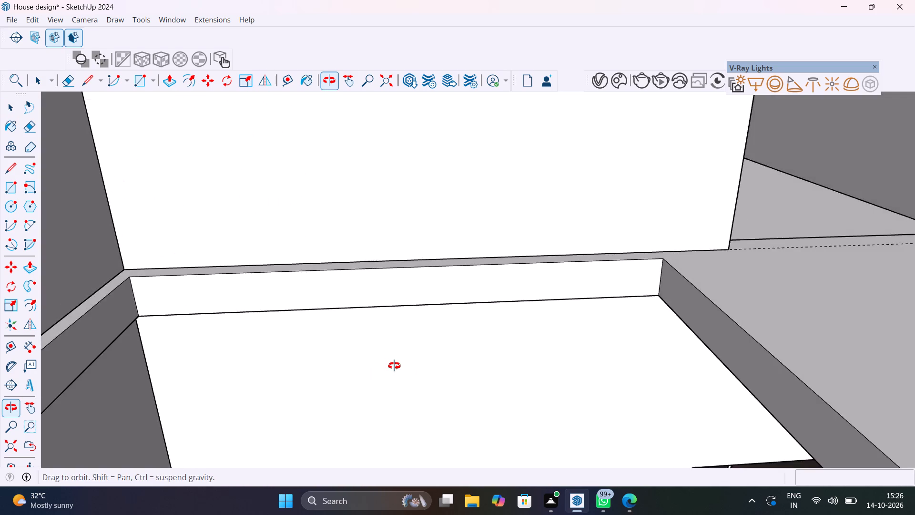
middle_click_drag(394, 366, 432, 385)
scroll(519, 317, "down", 2)
middle_click_drag(538, 318, 341, 253)
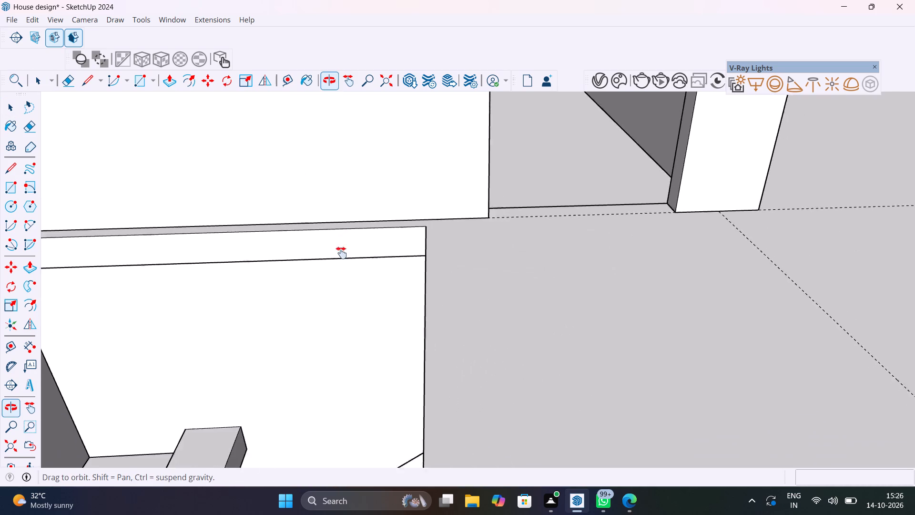
middle_click_drag(341, 253, 339, 224)
scroll(341, 230, "down", 6)
middle_click_drag(351, 255, 438, 253)
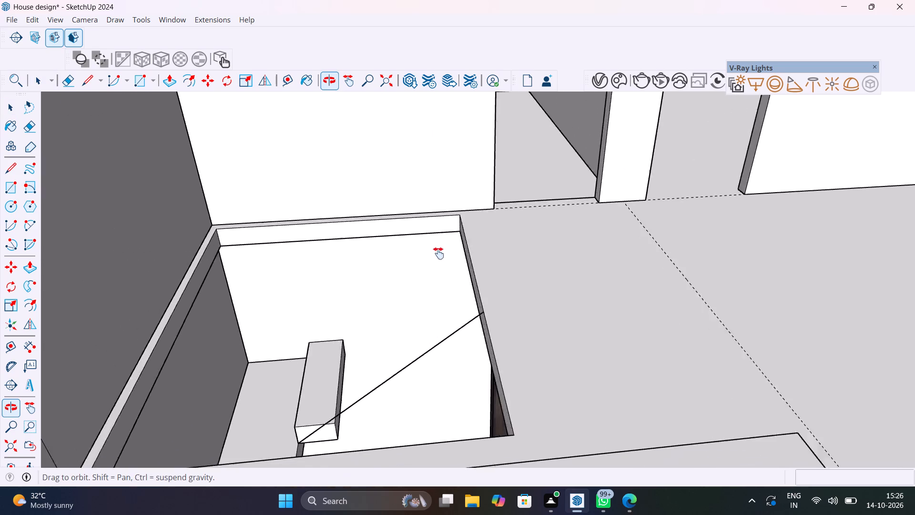
middle_click_drag(438, 253, 555, 207)
Check the tread depth of the upper flight's first step with a trial dimension across its end.
scroll(430, 317, "up", 9)
middle_click_drag(430, 314, 361, 277, "shift")
scroll(361, 278, "up", 1)
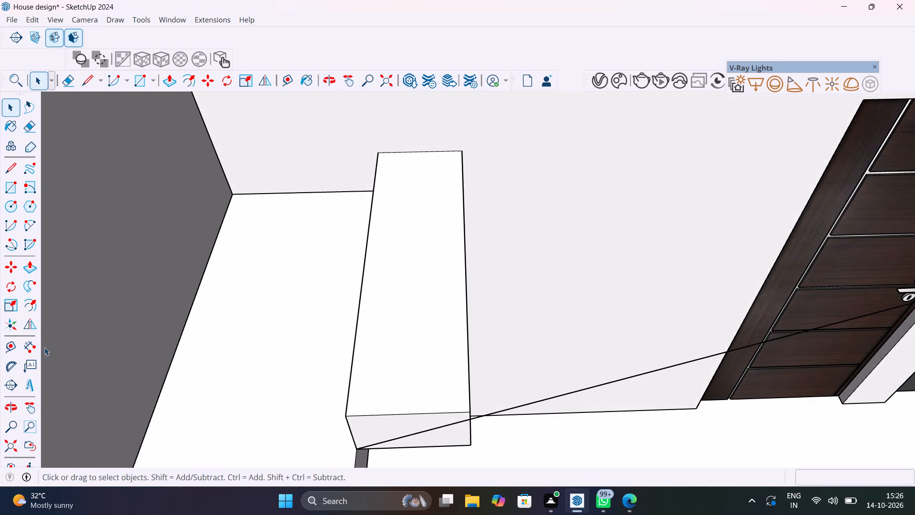
left_click(31, 347)
left_click(346, 414)
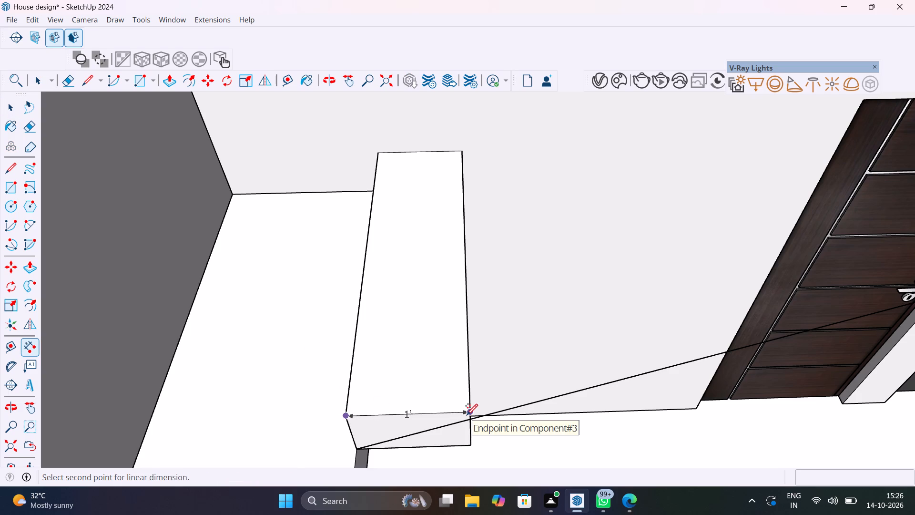
key("Escape")
Delete the diagonal guide line running from the first step's corner to the end edge of the stairwell opening.
scroll(415, 365, "down", 5)
middle_click_drag(444, 365, 463, 337)
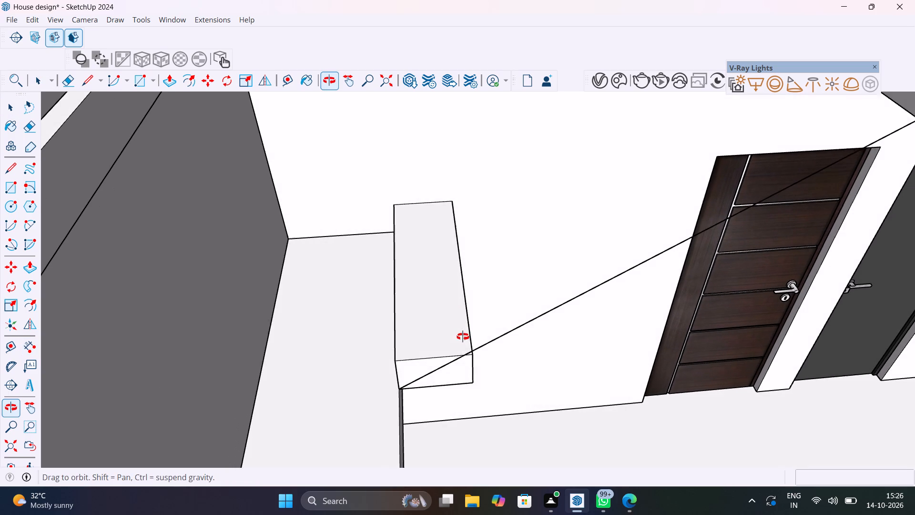
middle_click_drag(463, 337, 418, 318)
key("space")
left_click(411, 322)
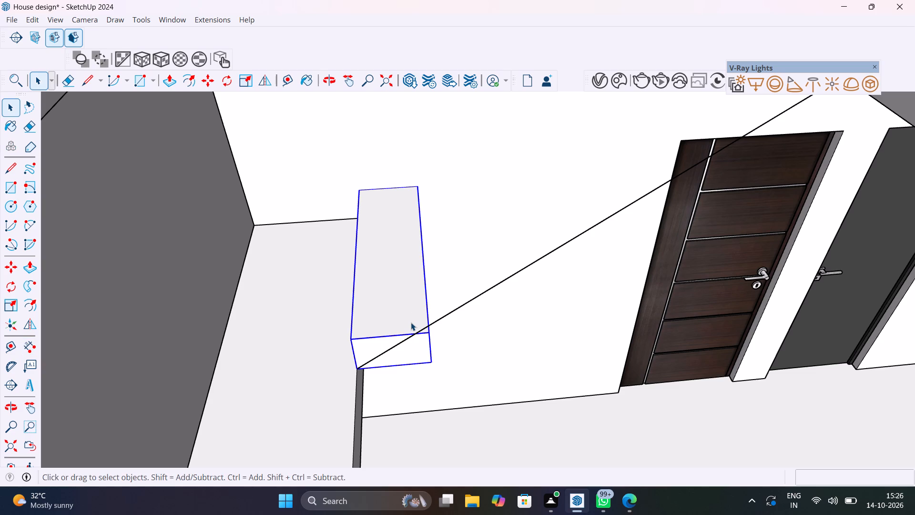
scroll(413, 330, "down", 4)
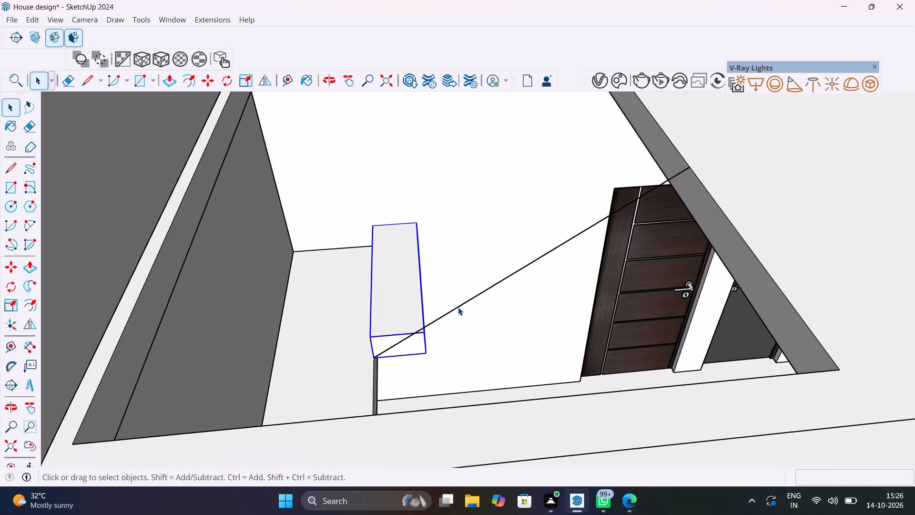
left_click(458, 307)
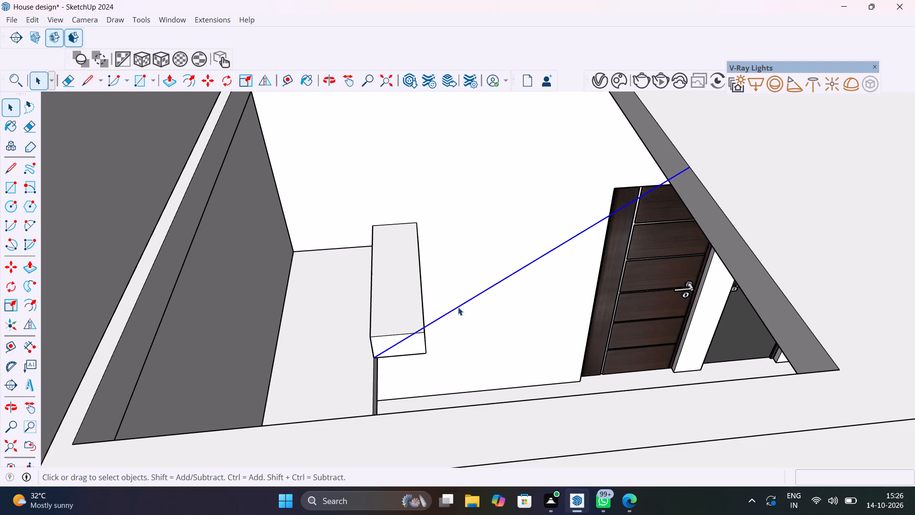
key("Delete")
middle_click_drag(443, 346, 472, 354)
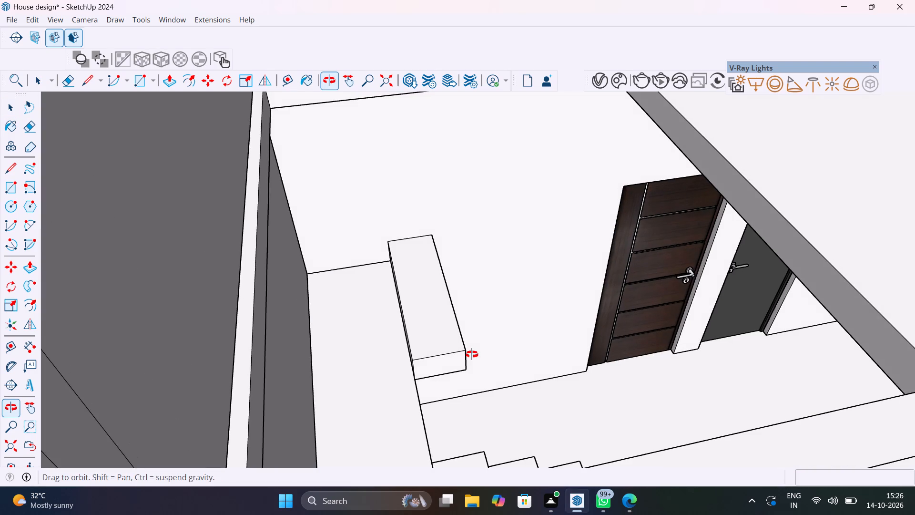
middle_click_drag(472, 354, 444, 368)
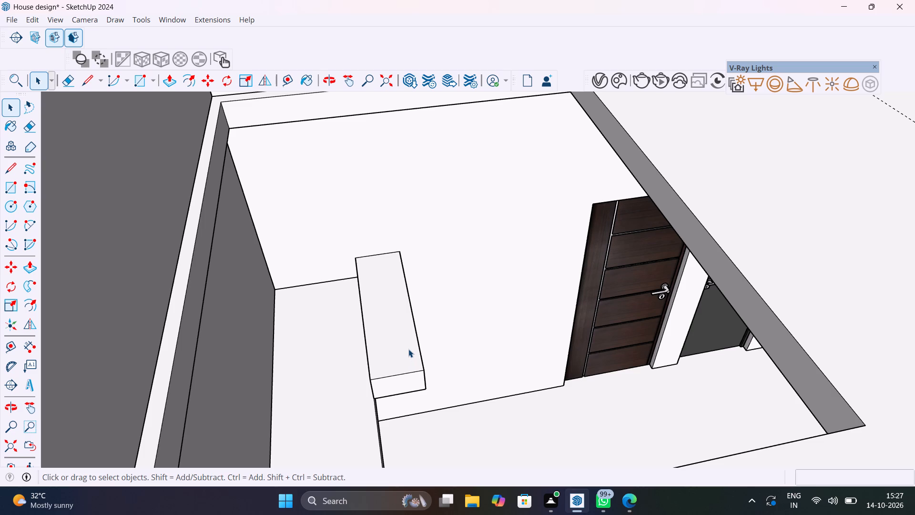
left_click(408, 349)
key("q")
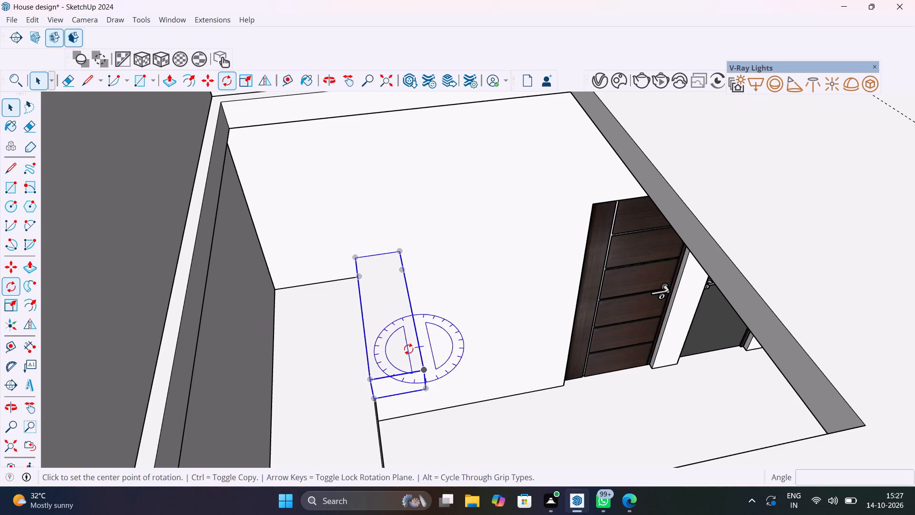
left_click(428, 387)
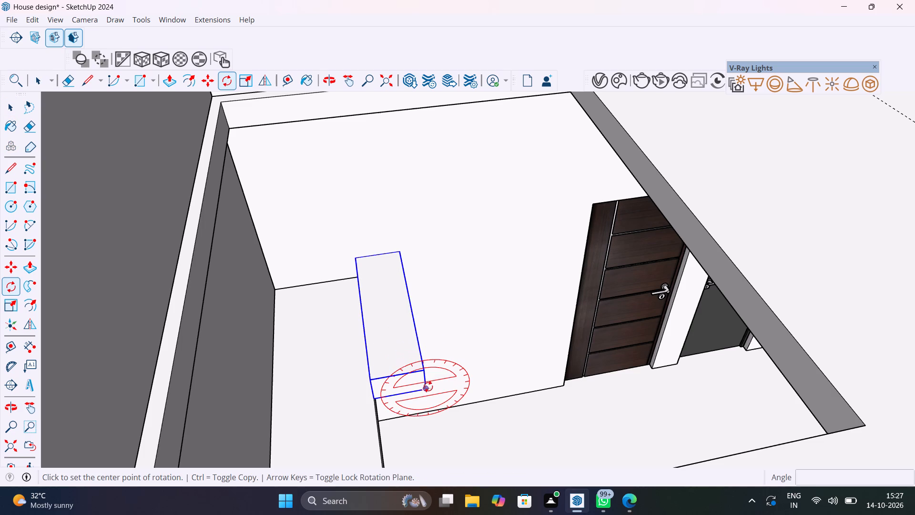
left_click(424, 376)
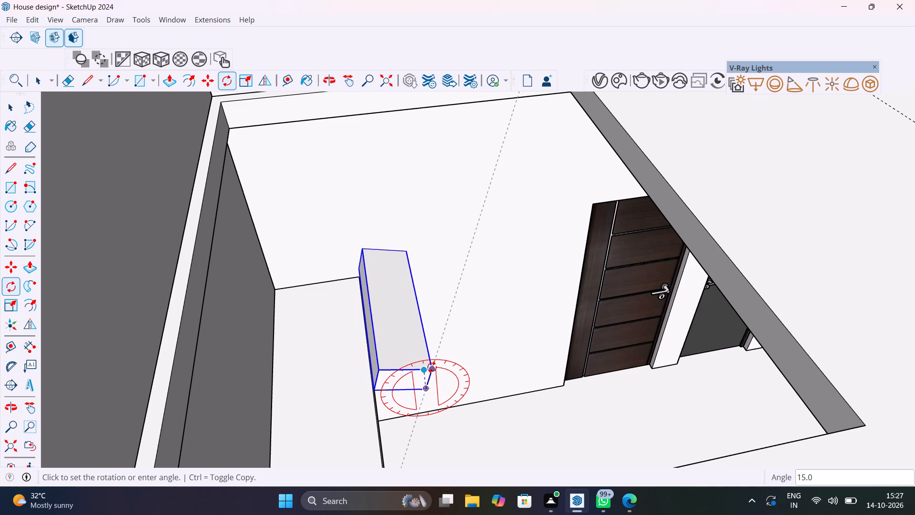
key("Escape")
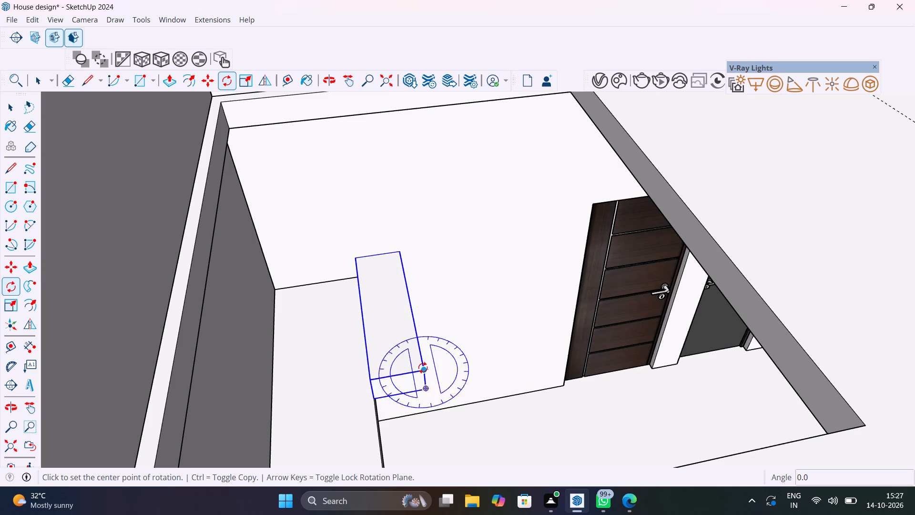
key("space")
Copy the upper flight's first step upward twice, offsetting the first copy about 1' 1 7/8" and the second about 11 3/16".
scroll(415, 359, "down", 6)
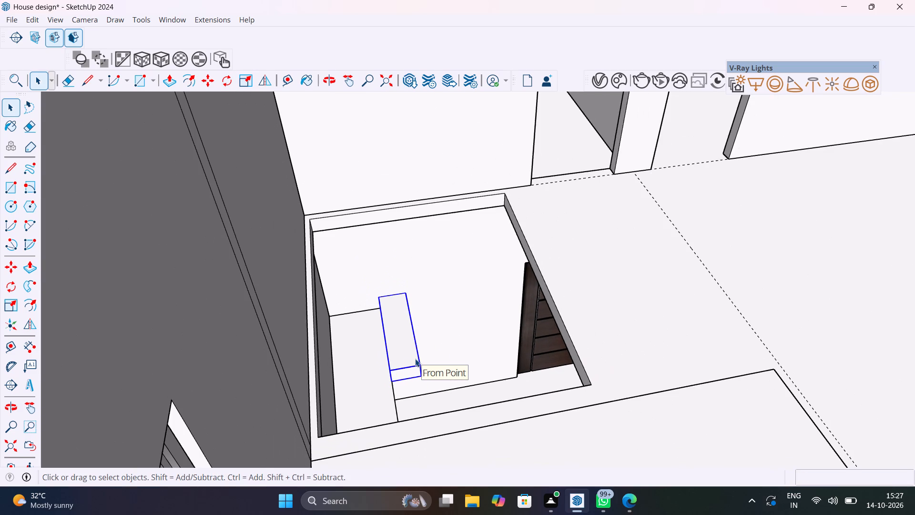
key("m")
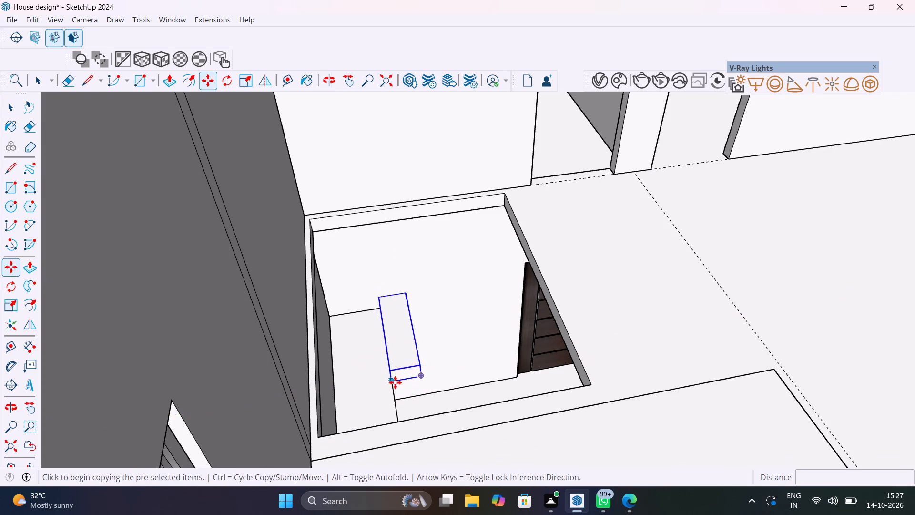
left_click(395, 385)
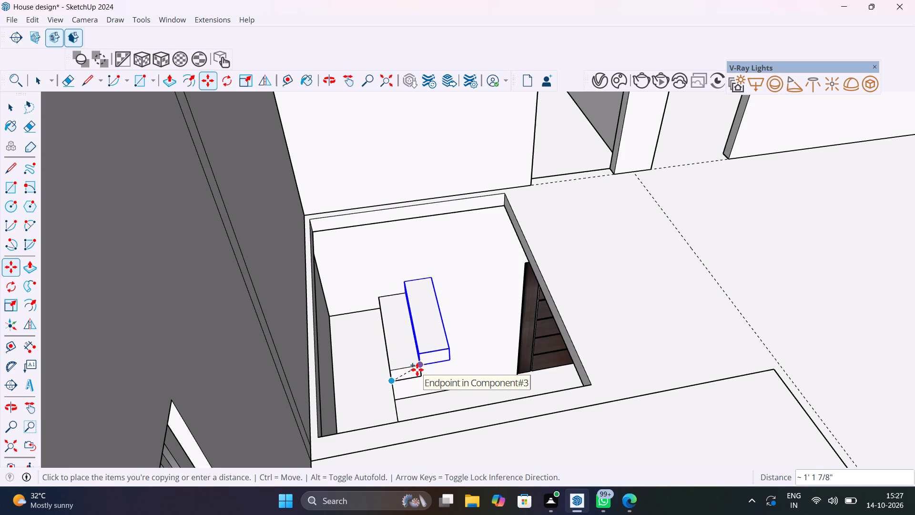
left_click(417, 370)
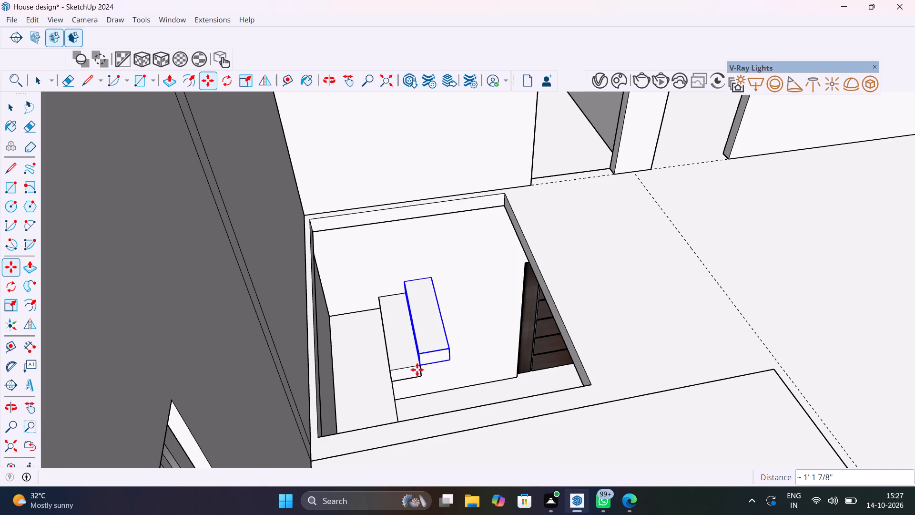
left_click(419, 370)
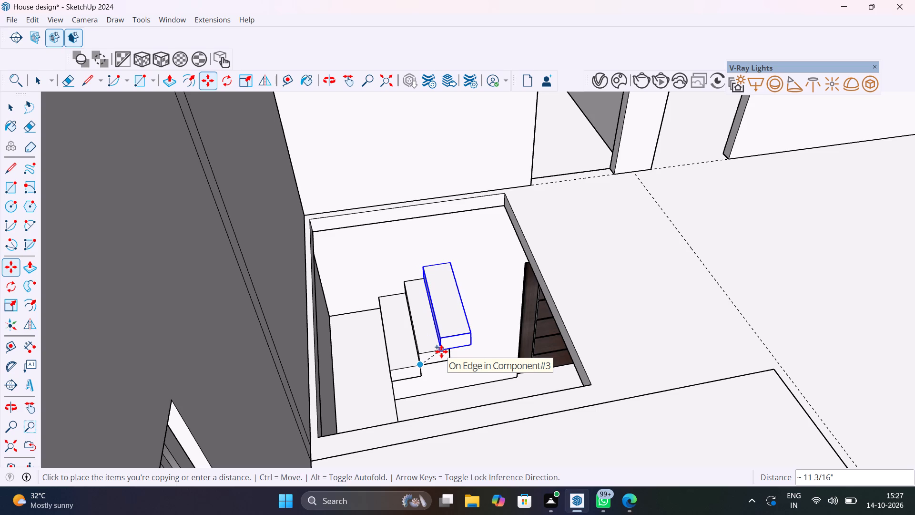
left_click(441, 351)
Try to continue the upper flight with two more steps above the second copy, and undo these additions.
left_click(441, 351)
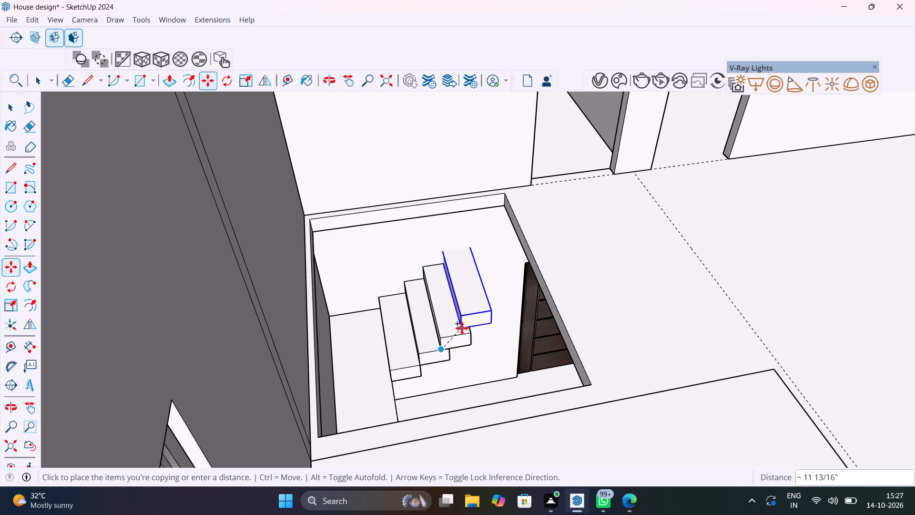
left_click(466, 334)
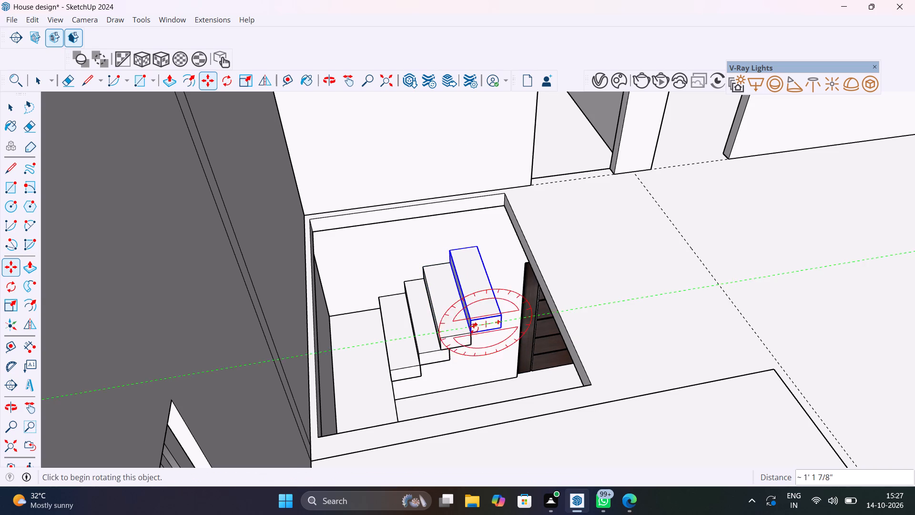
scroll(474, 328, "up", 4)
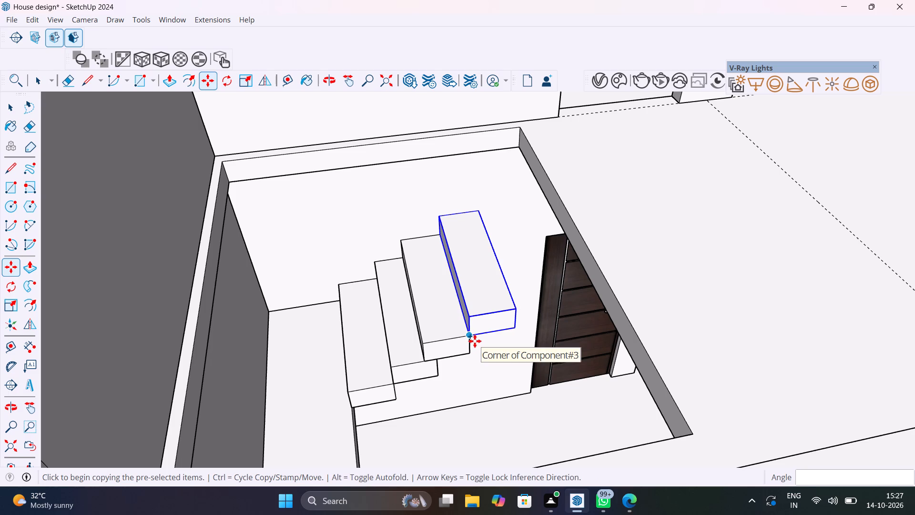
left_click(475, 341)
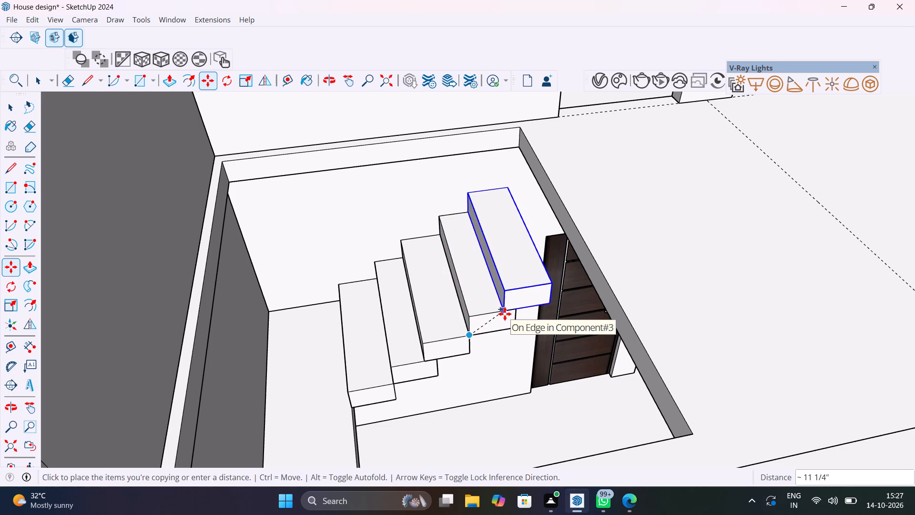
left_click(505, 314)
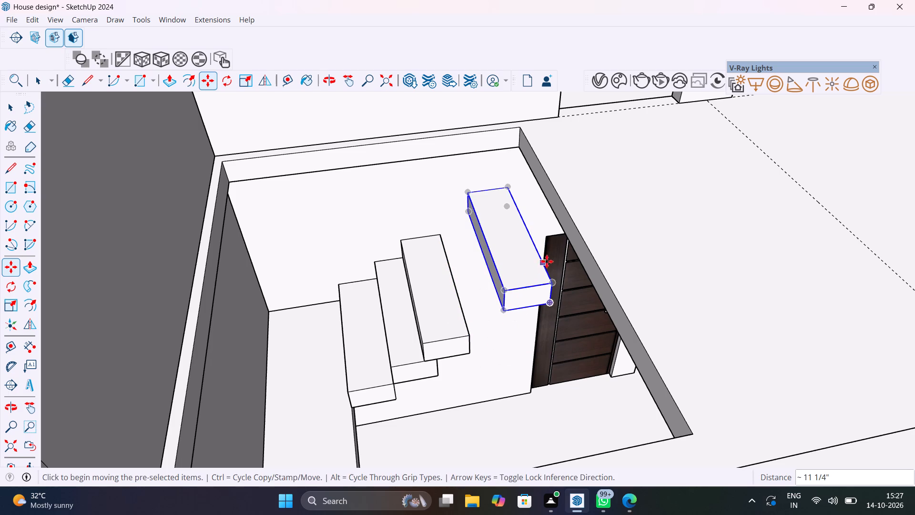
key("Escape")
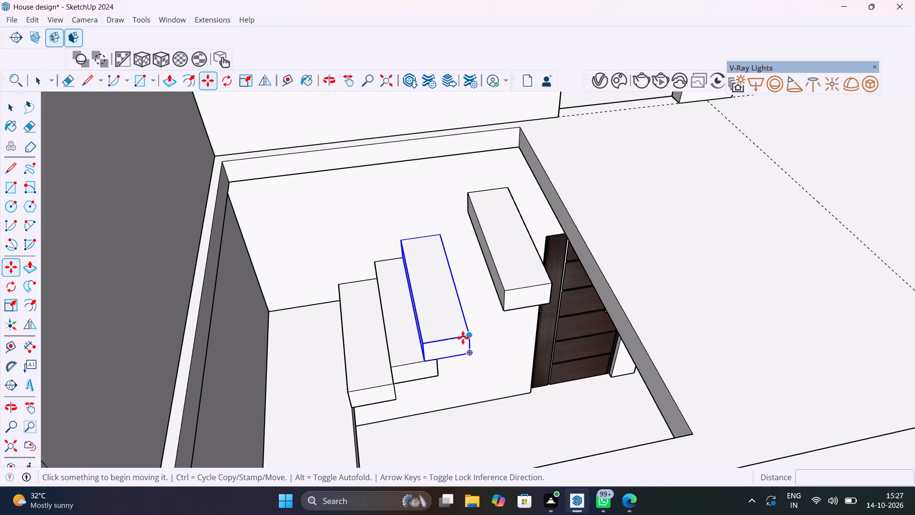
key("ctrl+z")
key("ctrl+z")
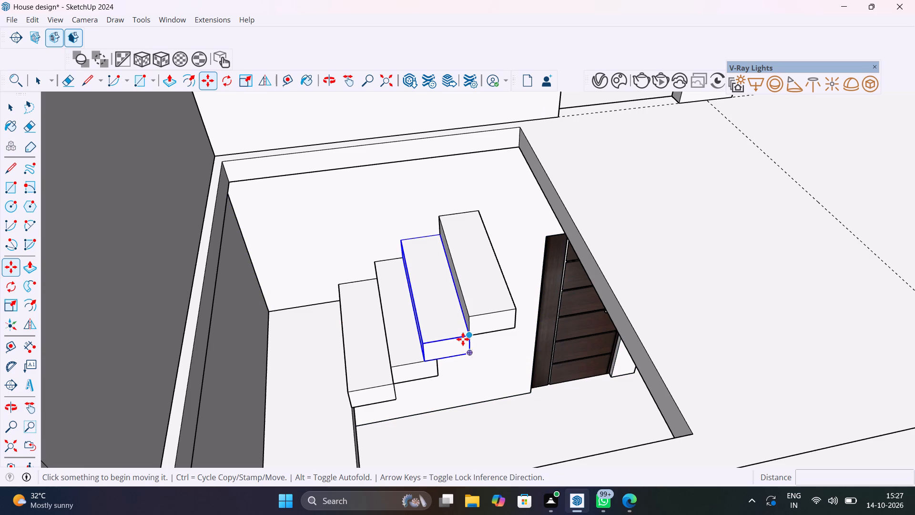
Move the second step copy about 3' 5 7/8" by its top corner onto the top end edge of the stairwell opening.
left_click(468, 338)
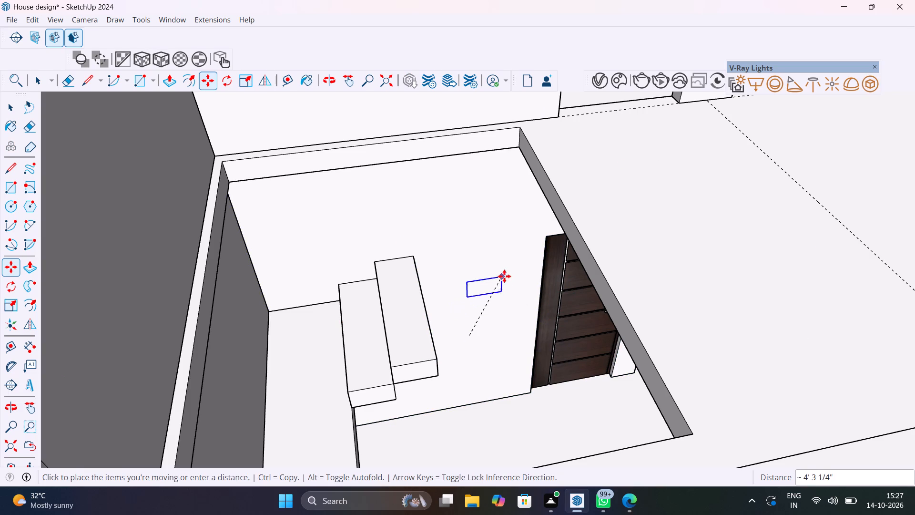
left_click(575, 222)
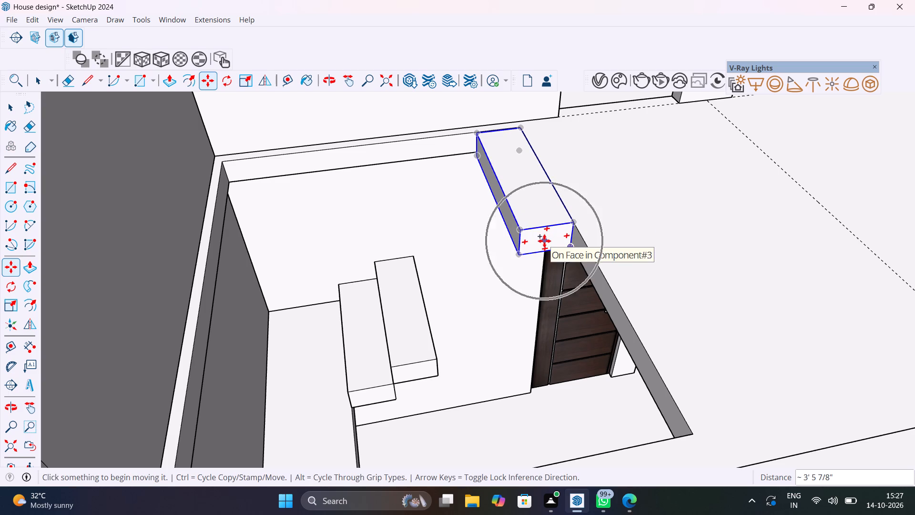
key("space")
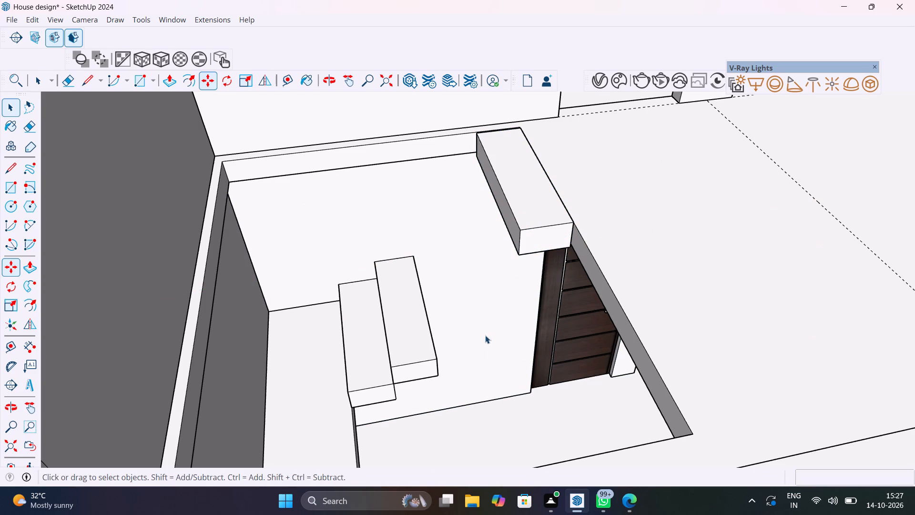
Copy the step at the opening's end edge downward three times, corner to corner, about 1' 1 7/8" apart.
left_click(527, 244)
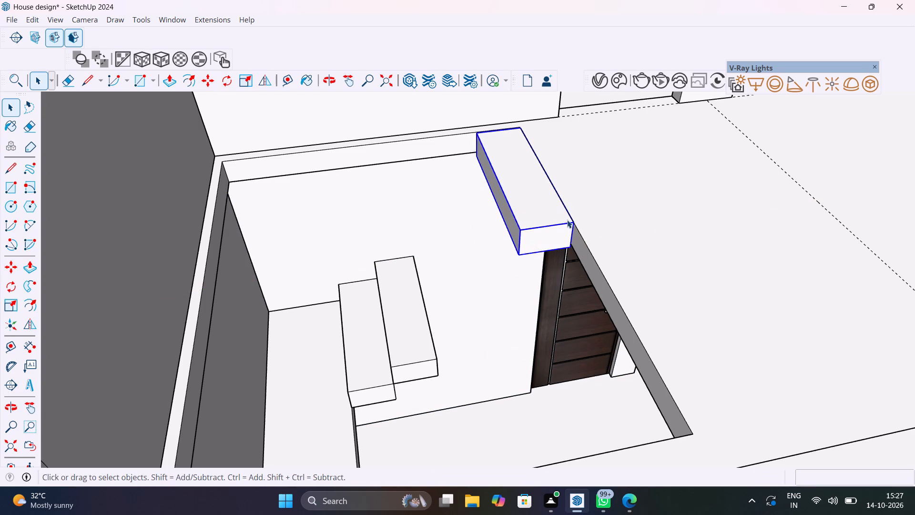
key("m")
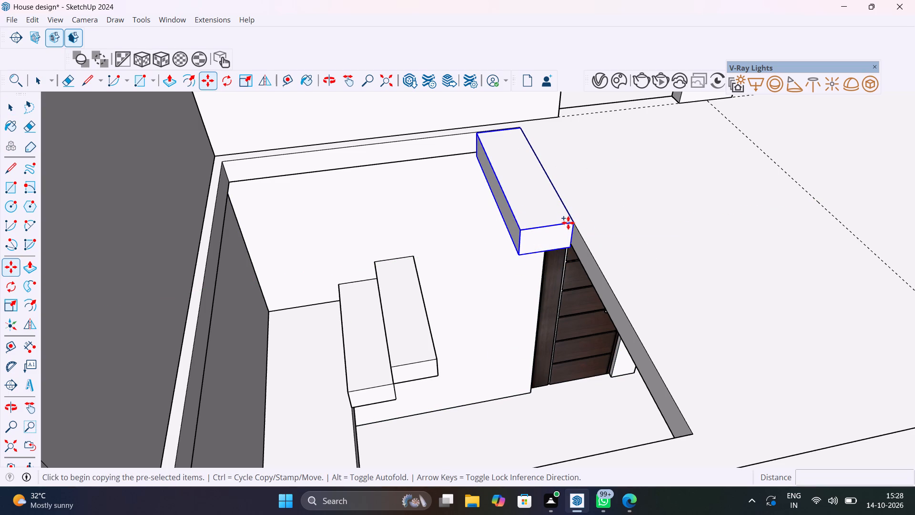
left_click(571, 221)
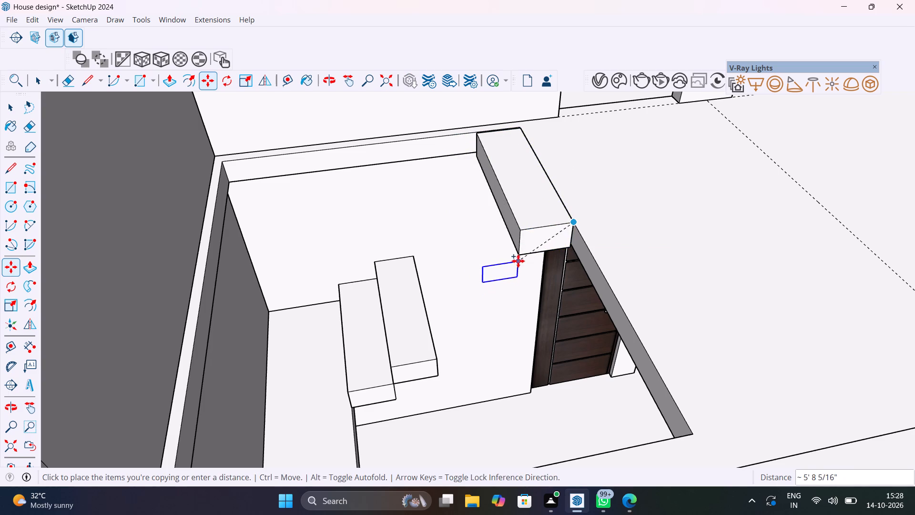
left_click(519, 255)
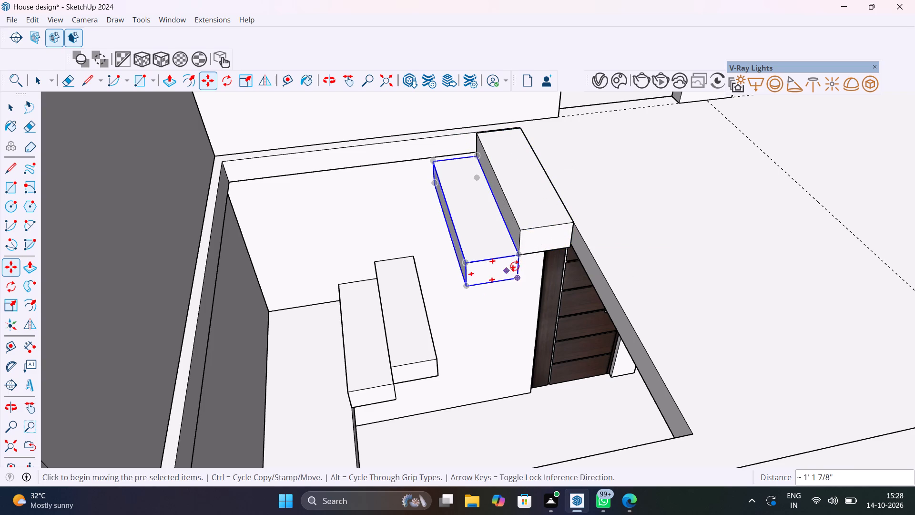
left_click(518, 259)
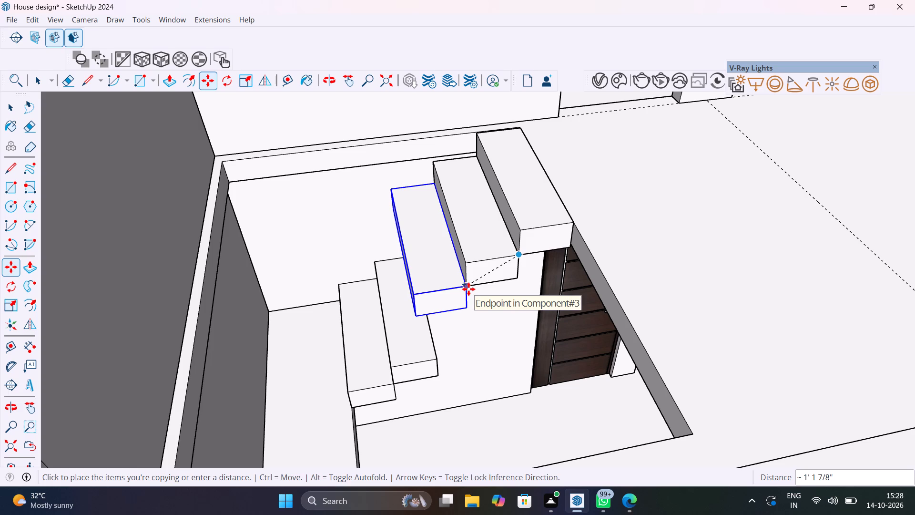
left_click(468, 289)
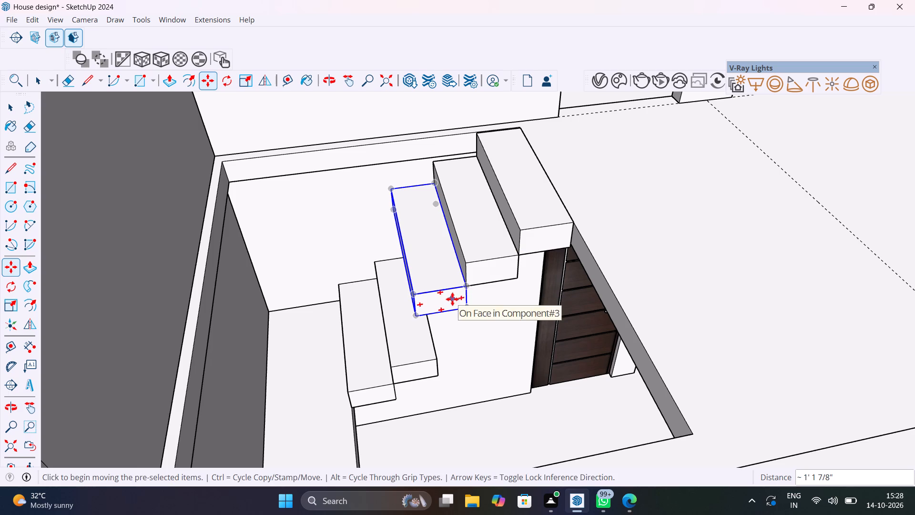
left_click(468, 289)
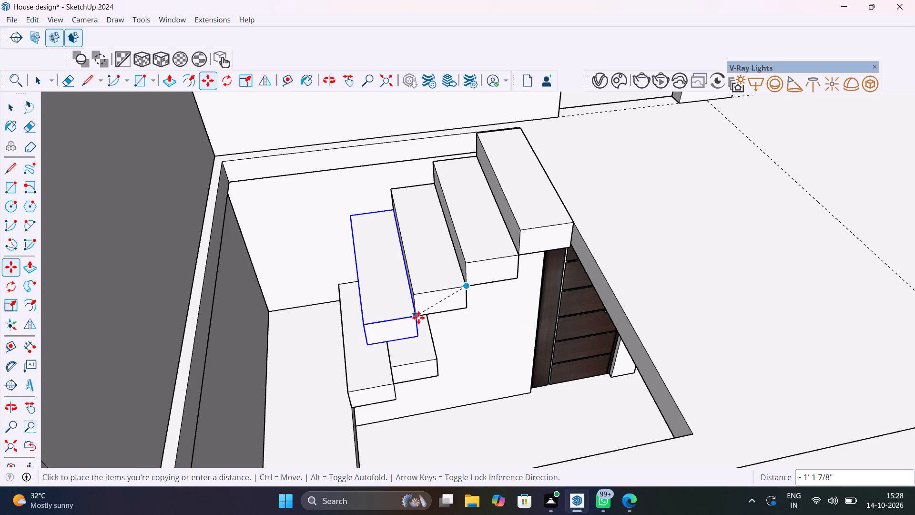
left_click(419, 315)
middle_click_drag(437, 340, 457, 364)
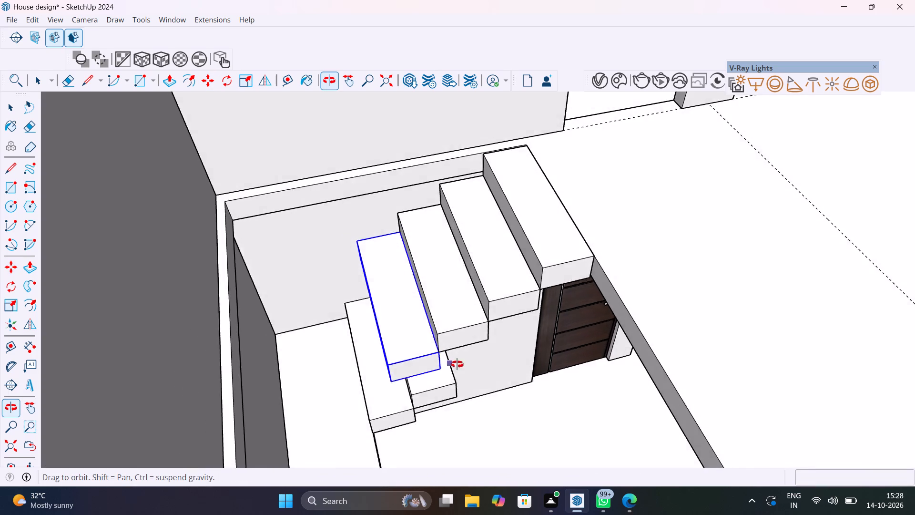
Undo the three downward step copies and the move of the step onto the stairwell opening's end edge.
middle_click_drag(457, 364, 488, 380)
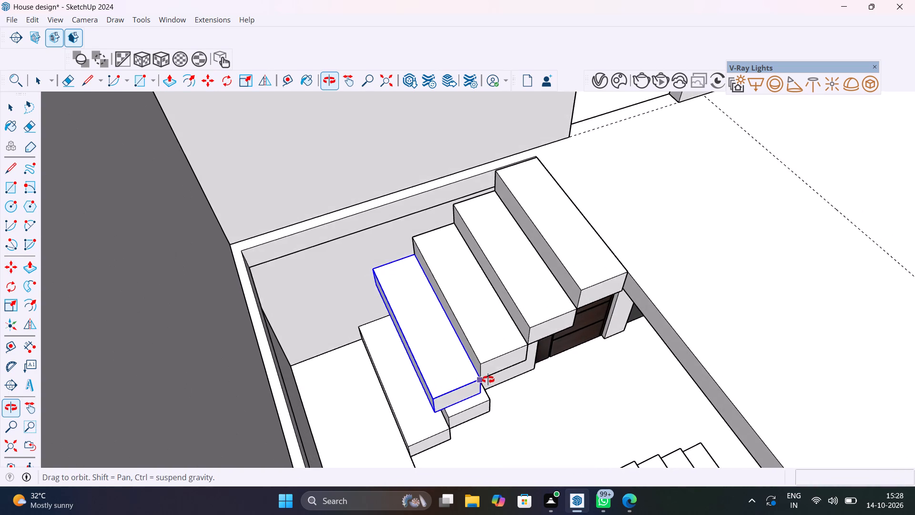
middle_click_drag(488, 380, 396, 301)
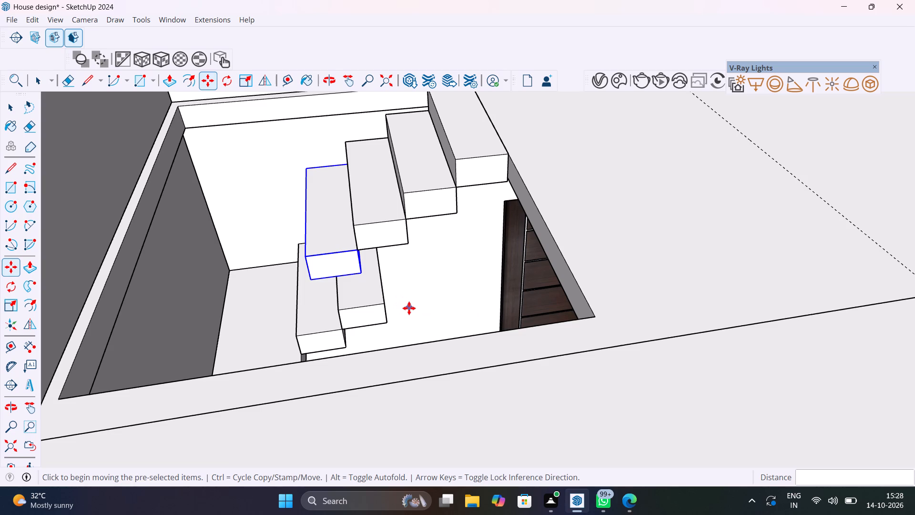
scroll(424, 308, "down", 1)
middle_click_drag(424, 308, 498, 327)
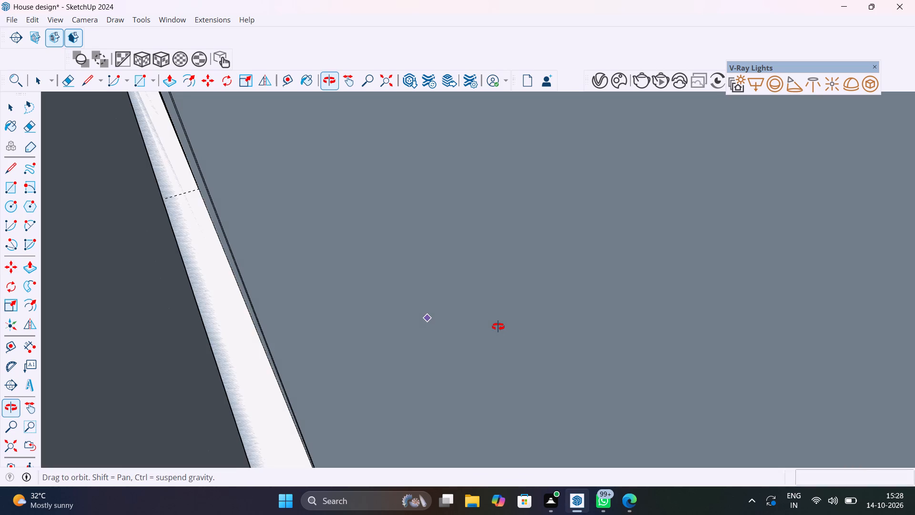
middle_click_drag(498, 327, 467, 331)
key("ctrl+z")
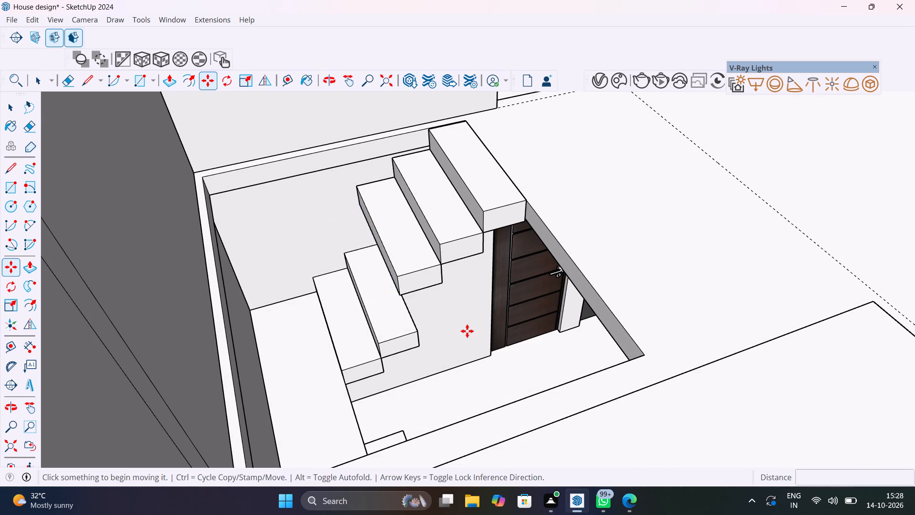
key("ctrl+z")
key("ctrl+z")
key("ctrl+z")
middle_click_drag(449, 289, 435, 318)
key("space")
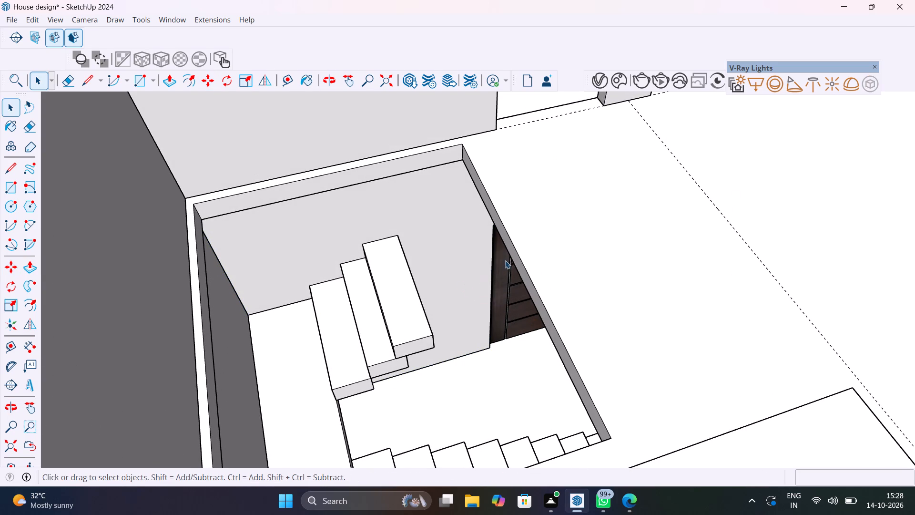
Examine the stairwell opening, its partial upper flight and the surrounding upper floor doorways from several angles.
scroll(510, 263, "down", 3)
middle_click_drag(515, 262, 266, 241)
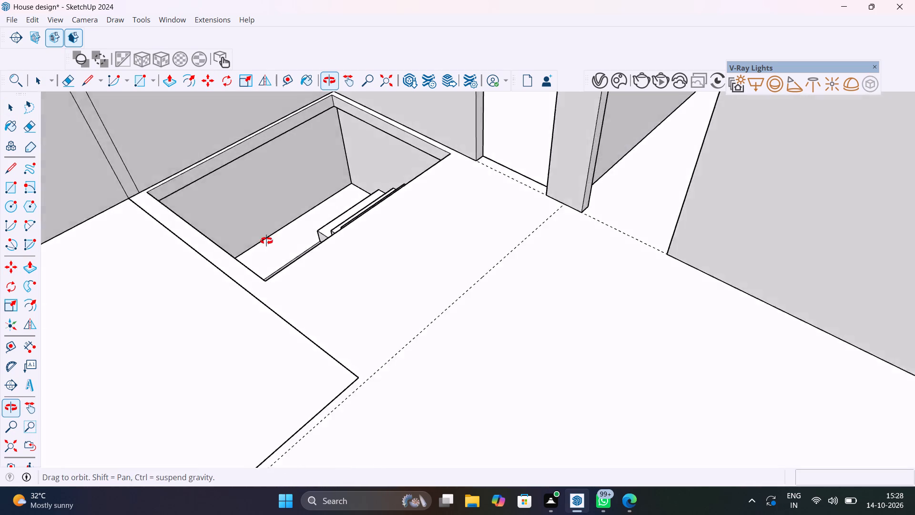
middle_click_drag(266, 241, 329, 234)
scroll(368, 239, "down", 4)
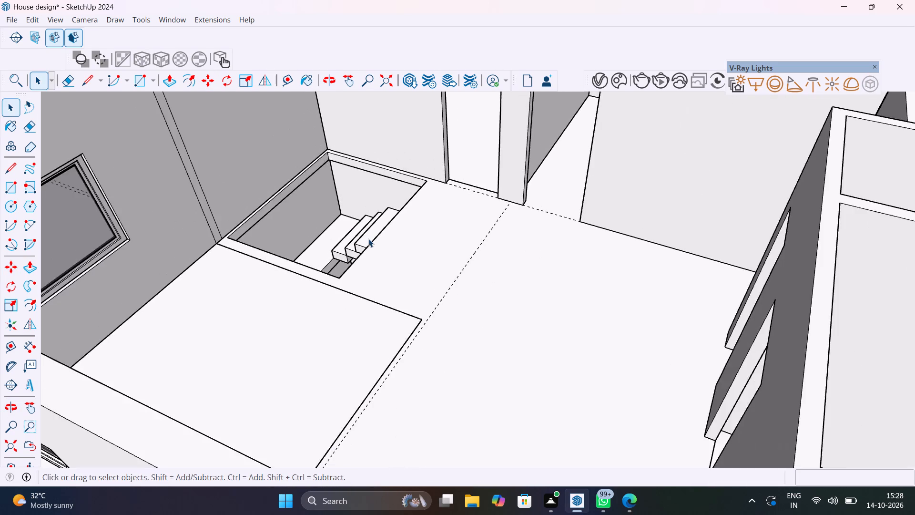
scroll(368, 239, "down", 7)
scroll(422, 176, "up", 4)
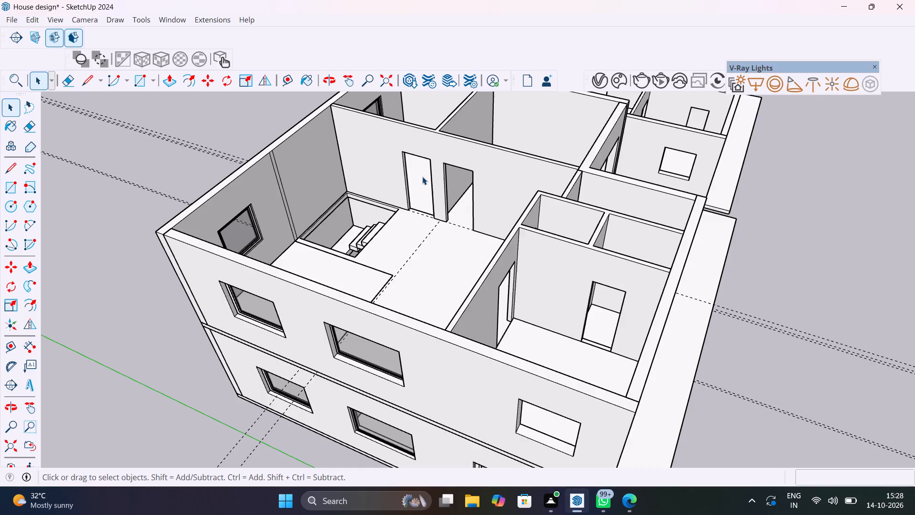
middle_click_drag(425, 185, 422, 223)
scroll(398, 257, "up", 5)
middle_click_drag(390, 280, 384, 327)
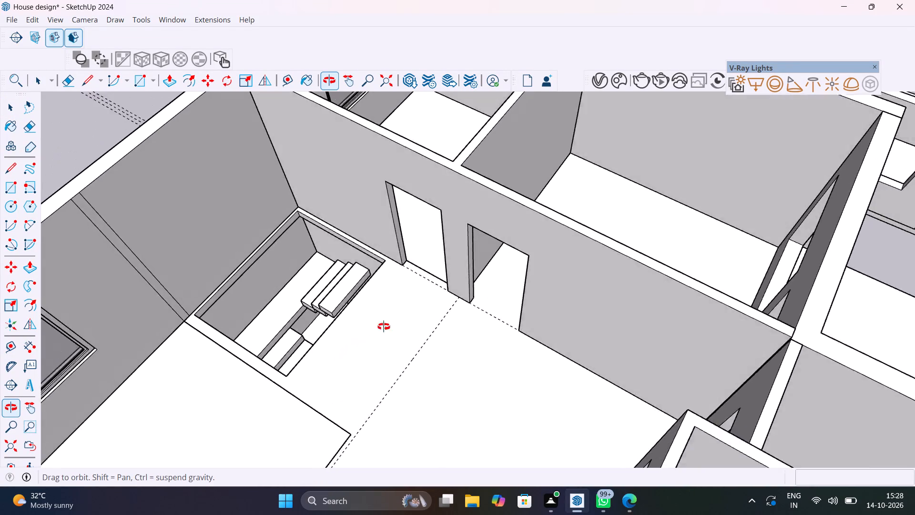
middle_click_drag(384, 327, 534, 279)
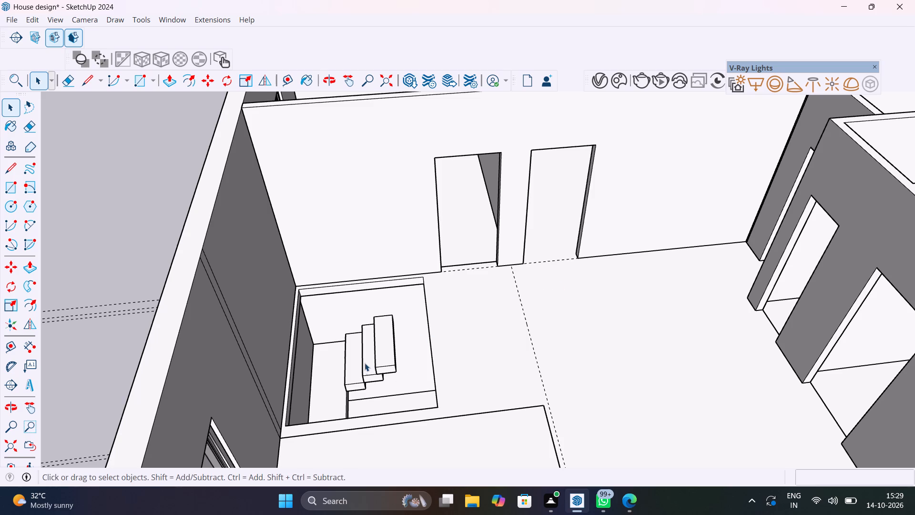
scroll(365, 361, "up", 5)
middle_click_drag(450, 400, 474, 413)
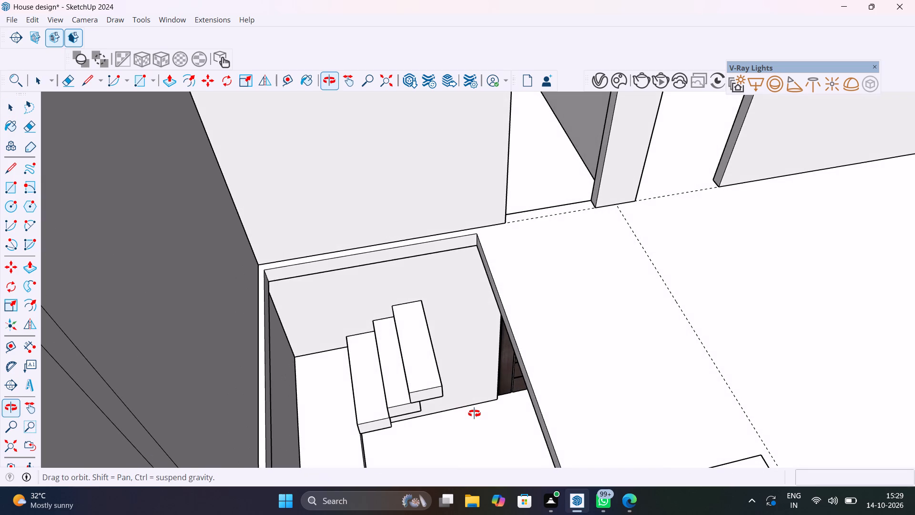
middle_click_drag(474, 413, 532, 373)
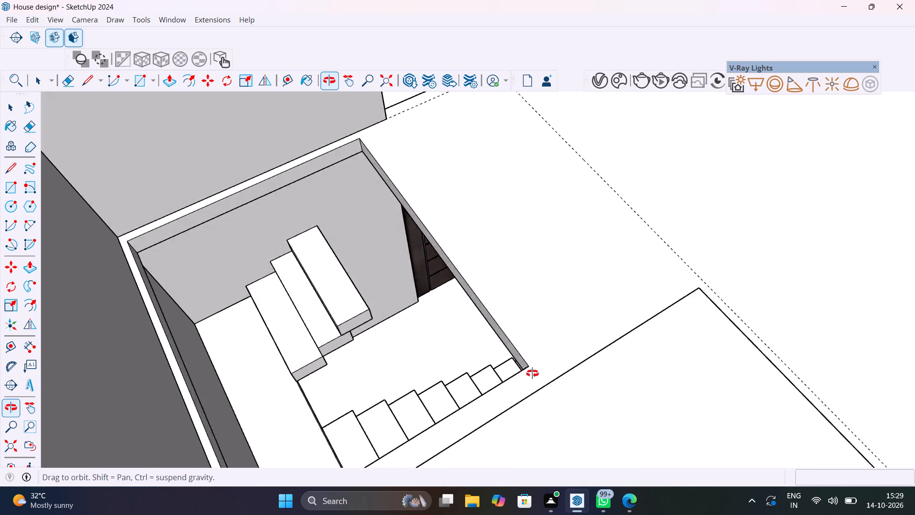
middle_click_drag(532, 373, 521, 354)
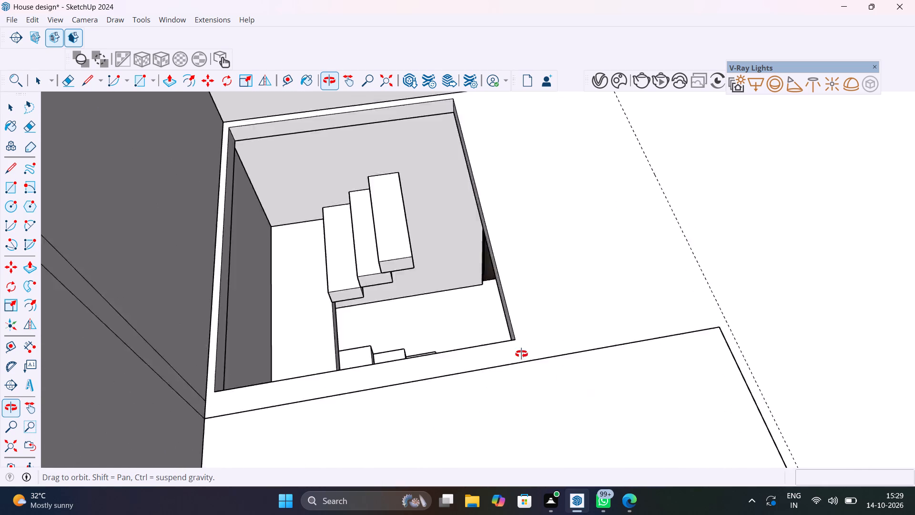
middle_click_drag(521, 354, 497, 493)
Push the end face of the upper floor's stairwell opening back about 8 1/4" to lengthen the opening above the flight.
scroll(478, 332, "up", 4)
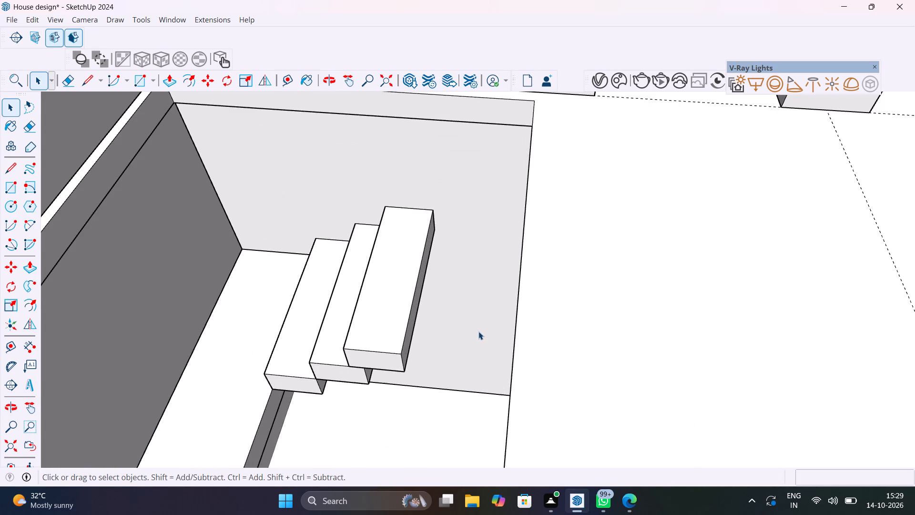
middle_click_drag(459, 321, 503, 391)
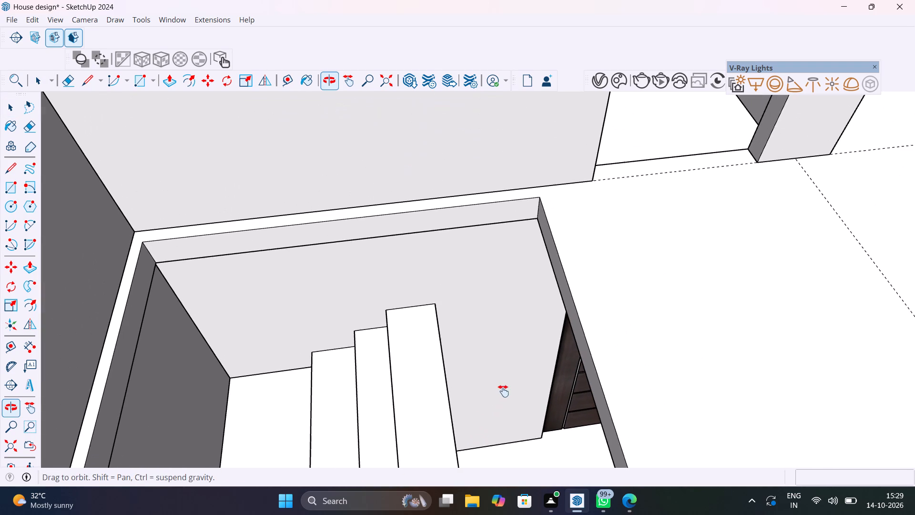
middle_click_drag(503, 391, 503, 391)
scroll(581, 338, "up", 4)
left_click(581, 338)
double_click(581, 338)
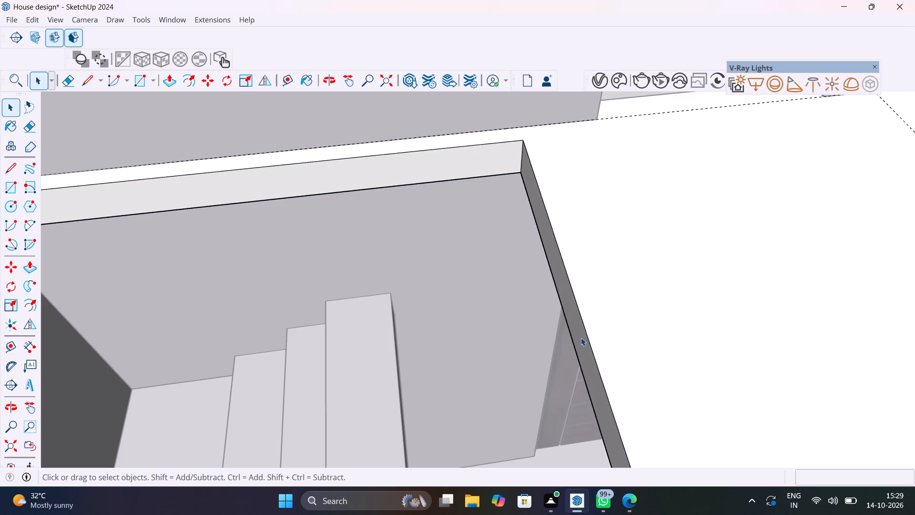
left_click(581, 338)
left_click(581, 338)
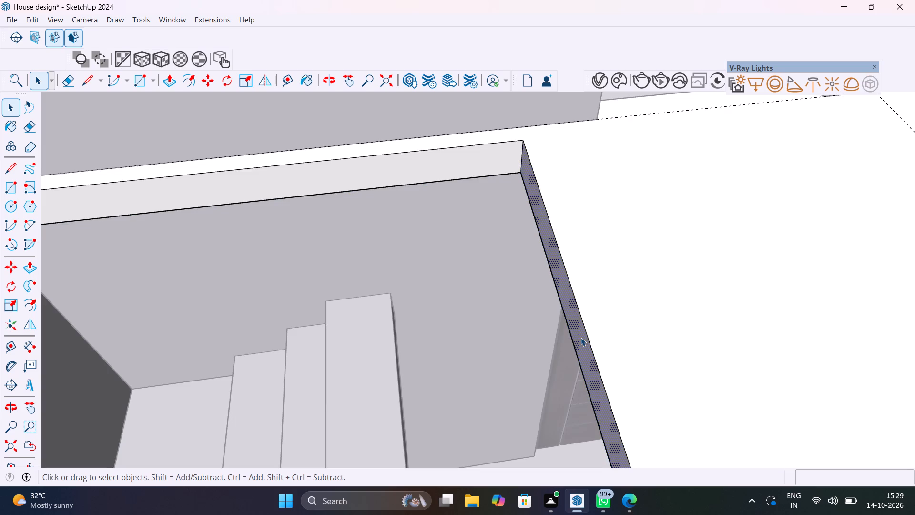
key("p")
left_click(533, 200)
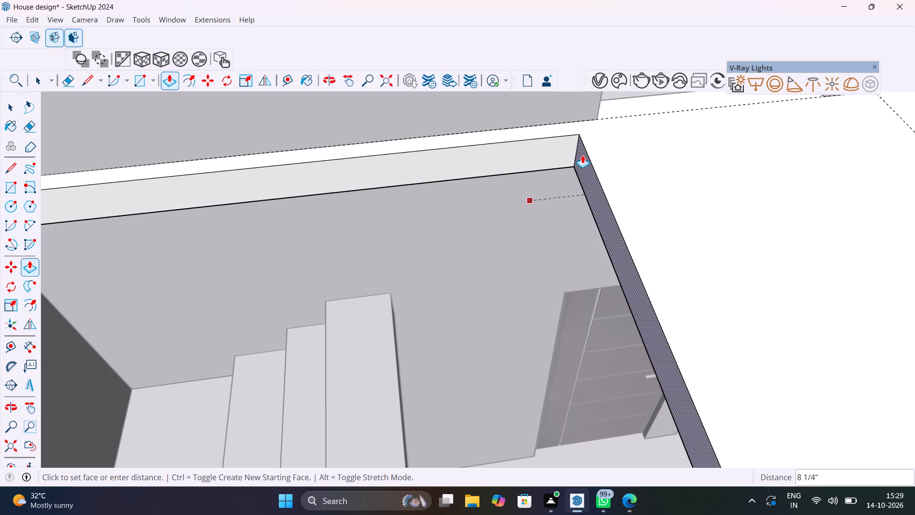
left_click(582, 155)
scroll(541, 237, "down", 7)
key("space")
scroll(527, 259, "down", 5)
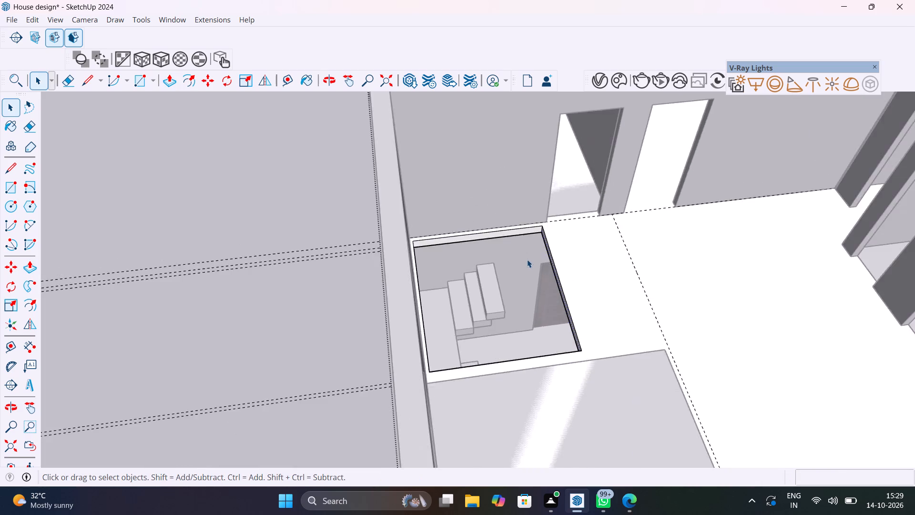
scroll(527, 259, "down", 8)
left_click(391, 214)
Move the upper flight's third step by its bottom front corner onto the top outer corner of the step below.
scroll(531, 281, "up", 11)
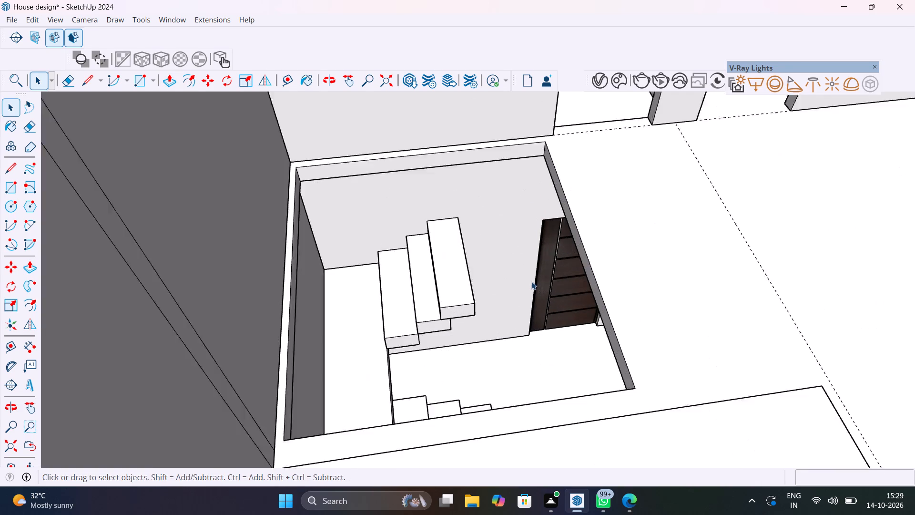
middle_click_drag(531, 283, 559, 278)
scroll(473, 340, "up", 3)
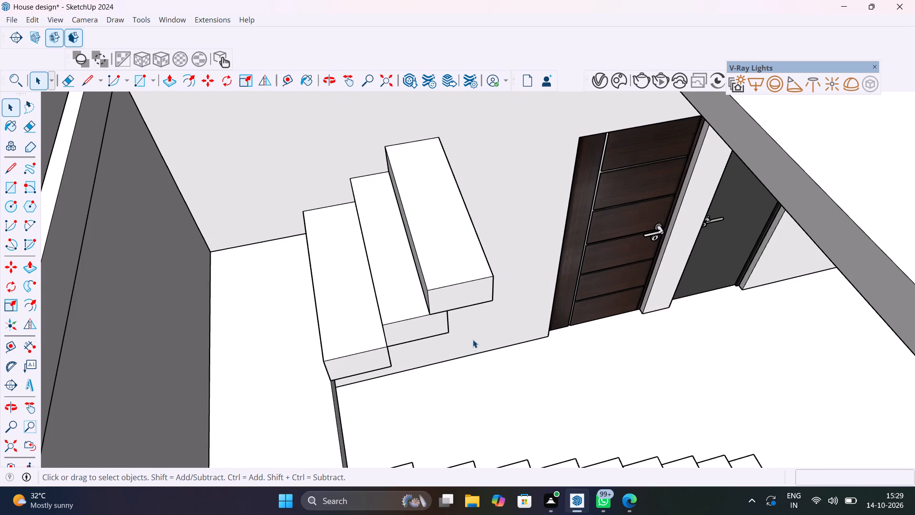
middle_click_drag(476, 331, 432, 307)
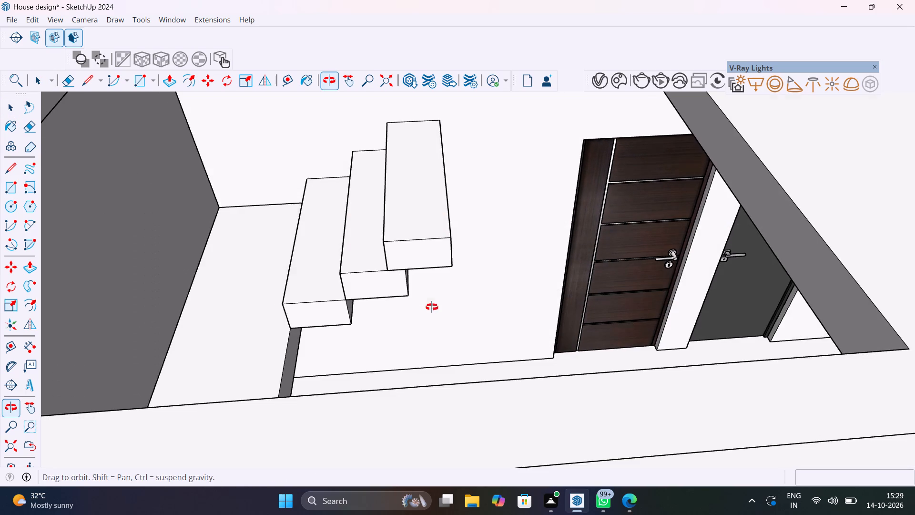
middle_click_drag(432, 307, 432, 308)
scroll(417, 295, "up", 5)
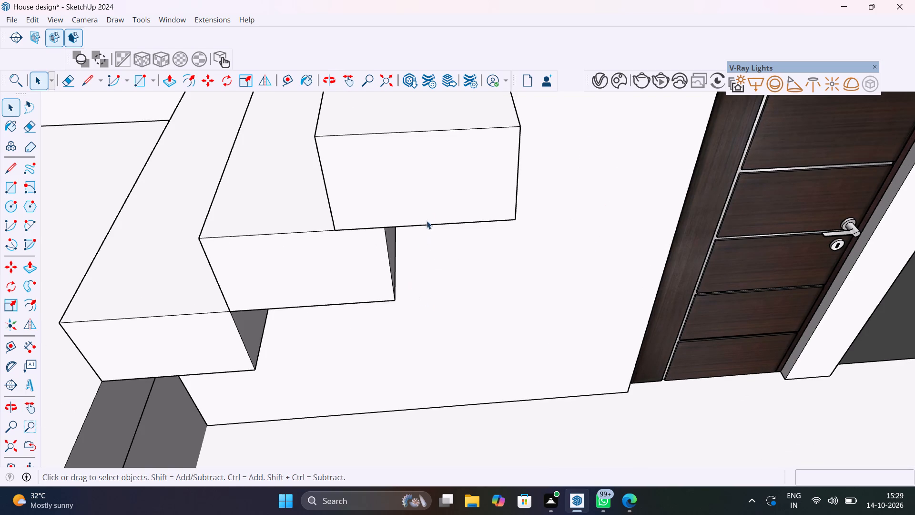
left_click(437, 200)
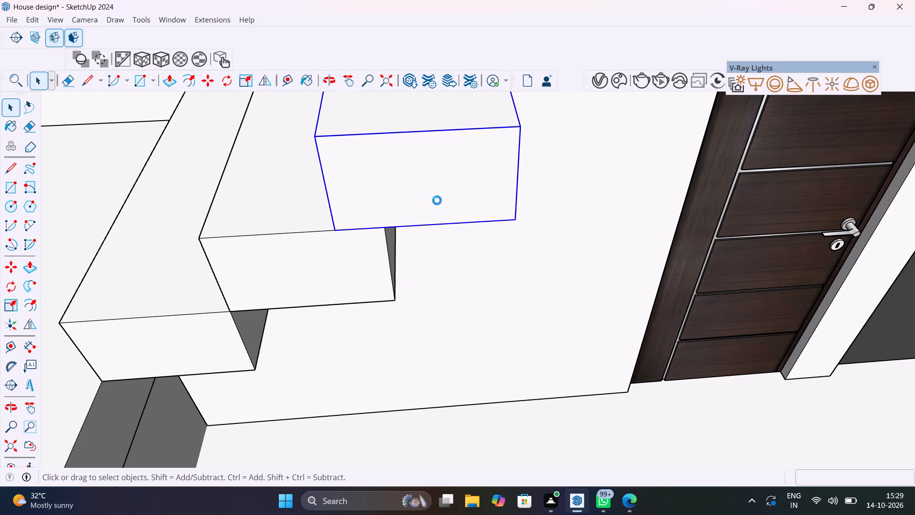
key("m")
left_click(334, 229)
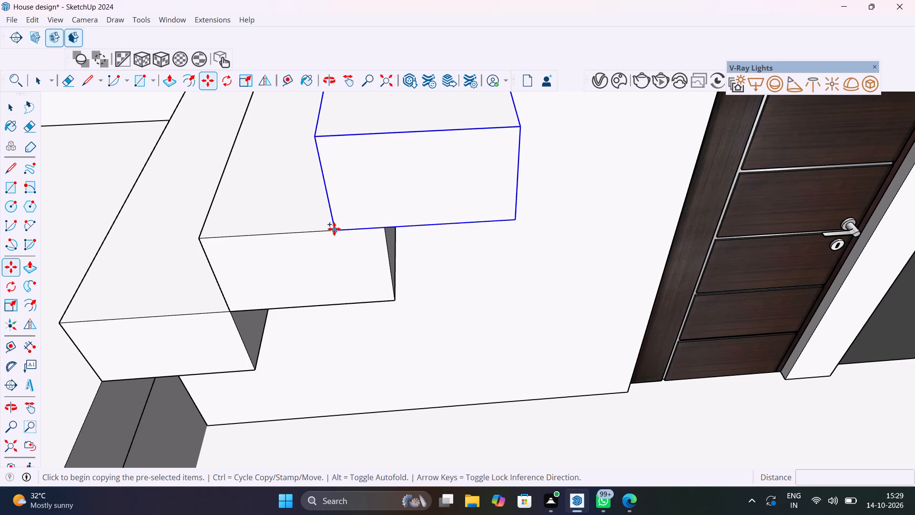
key("Escape")
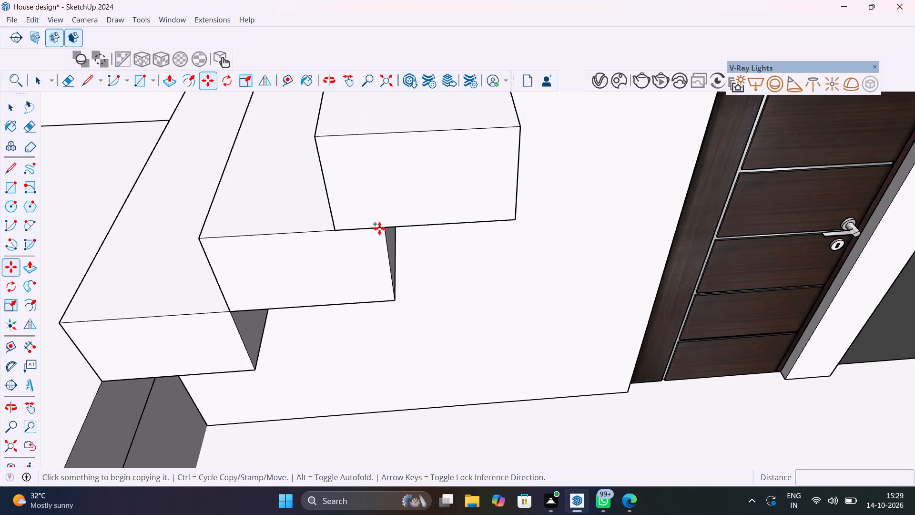
key("Escape")
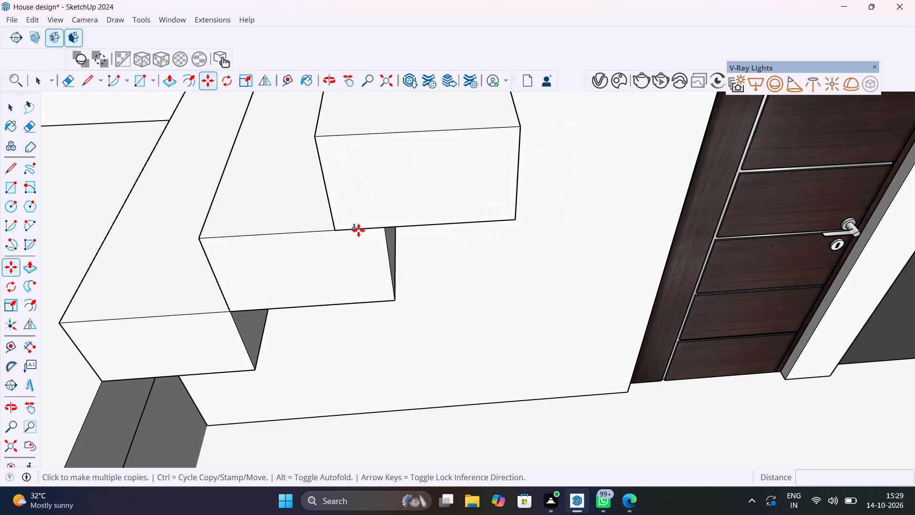
key("m")
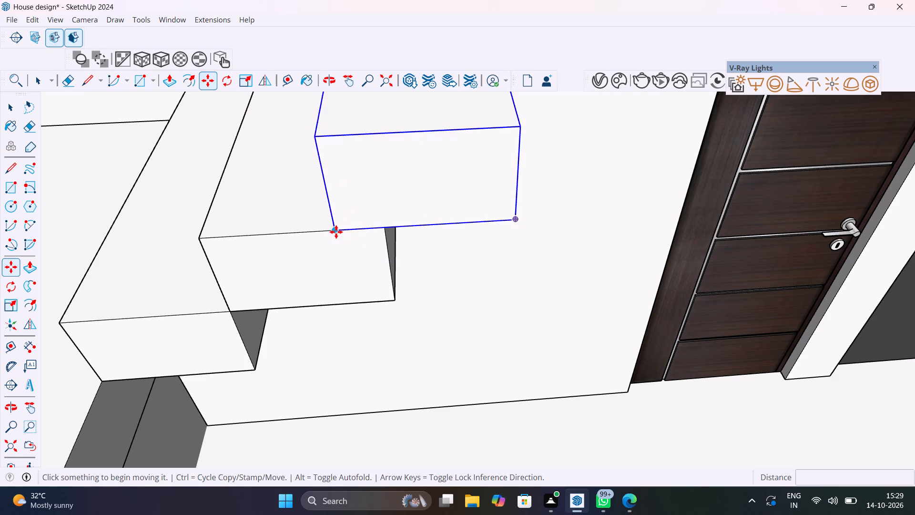
left_click(336, 231)
left_click(381, 228)
Copy the upper flight's third step upward once, corner to corner, about 1' 1 7/8" away.
scroll(419, 262, "down", 5)
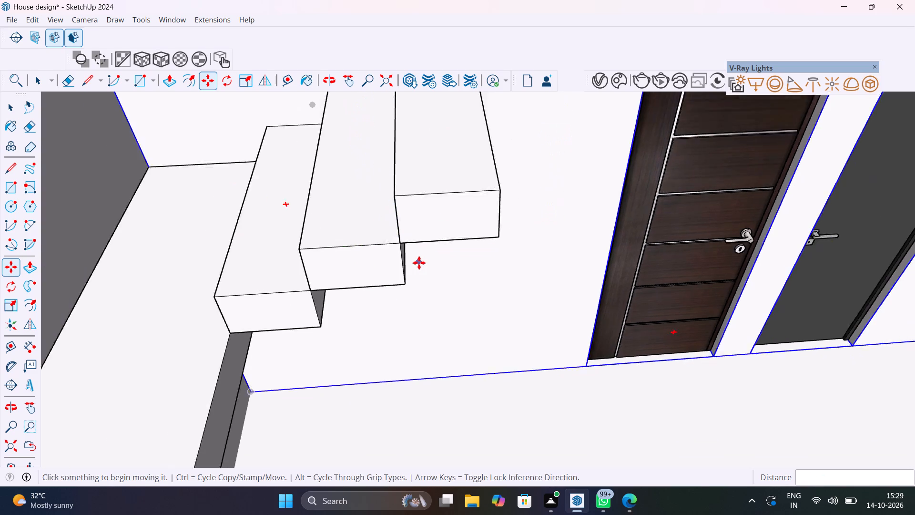
scroll(419, 263, "down", 3)
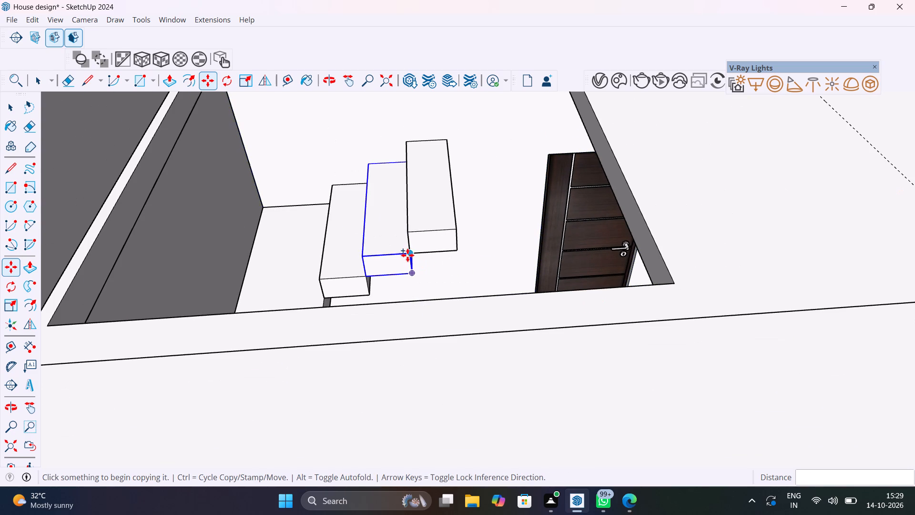
left_click(409, 252)
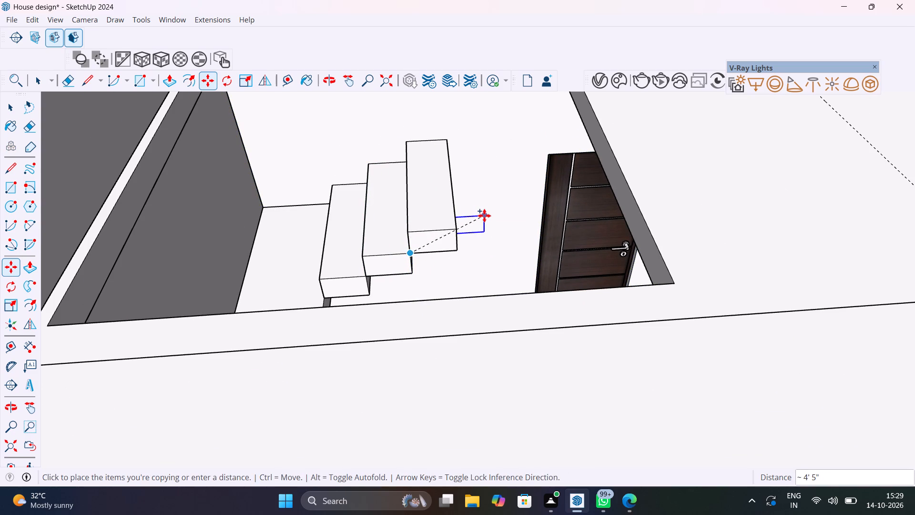
key("Escape")
key("space")
left_click(438, 238)
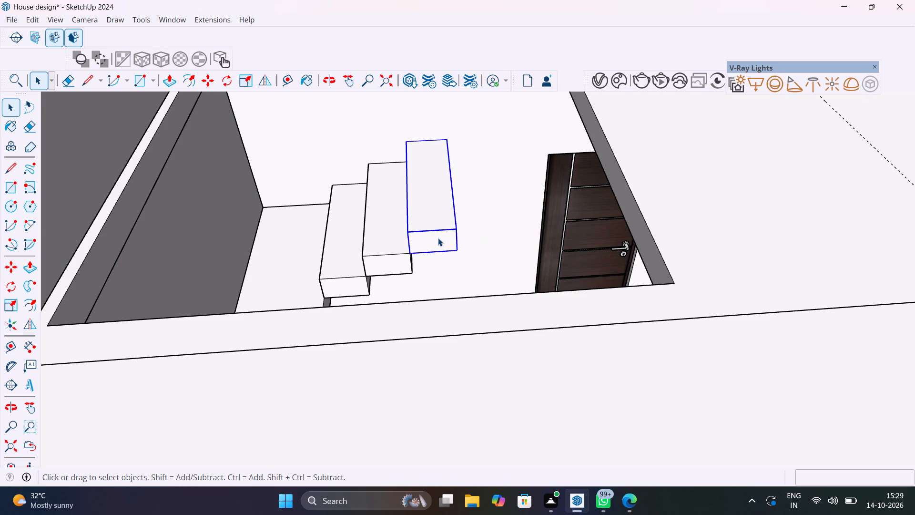
key("m")
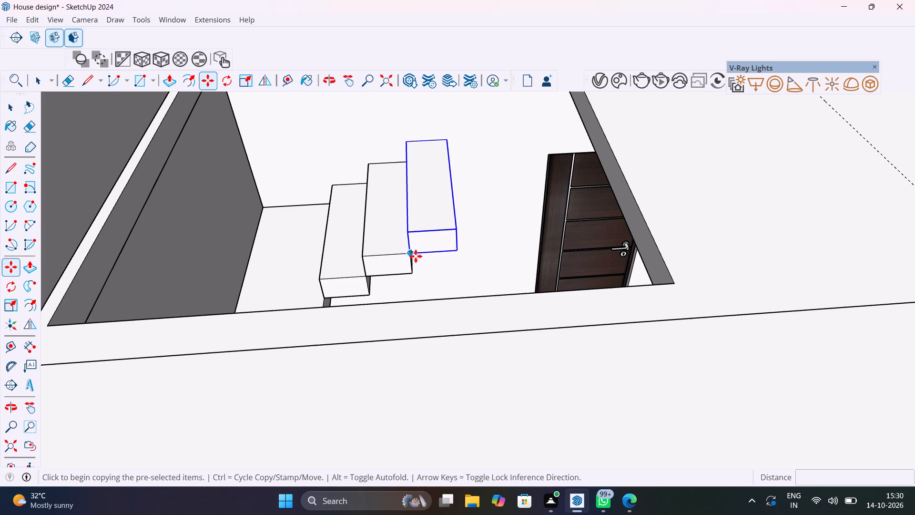
left_click(413, 254)
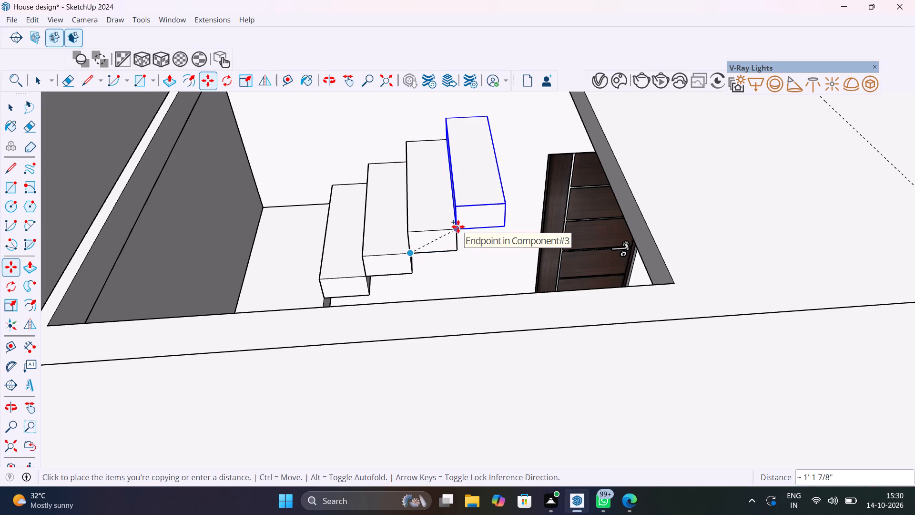
left_click(458, 227)
middle_click_drag(497, 252, 559, 284)
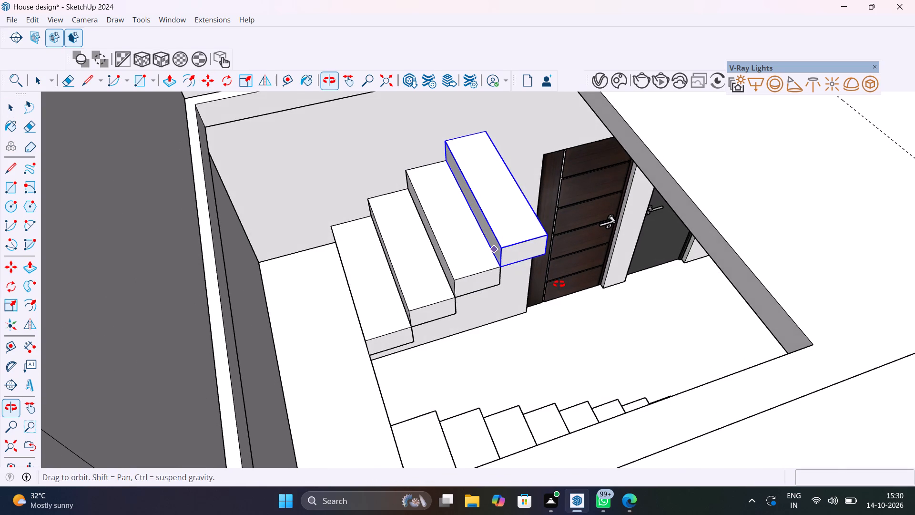
Copy the upper flight's top step upward twice in succession, corner to corner, about 1' 1 7/8" each time.
middle_click_drag(559, 284, 544, 340)
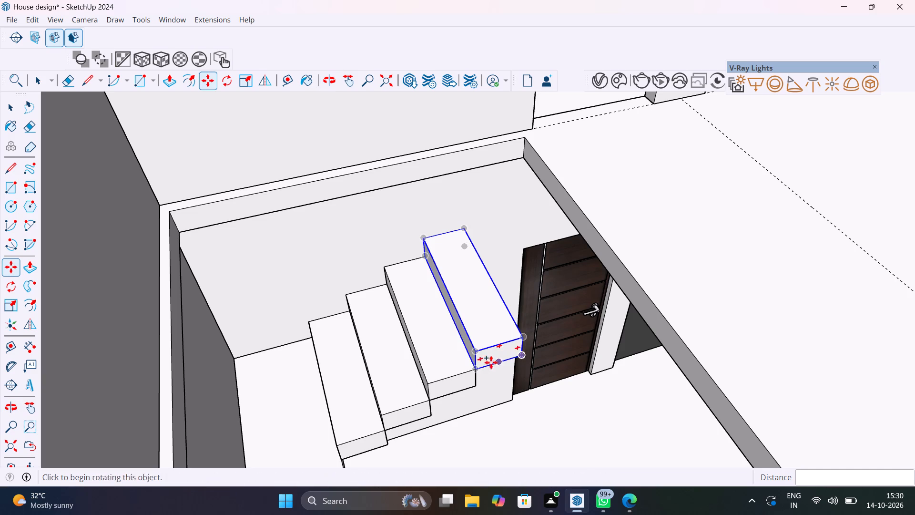
left_click(478, 371)
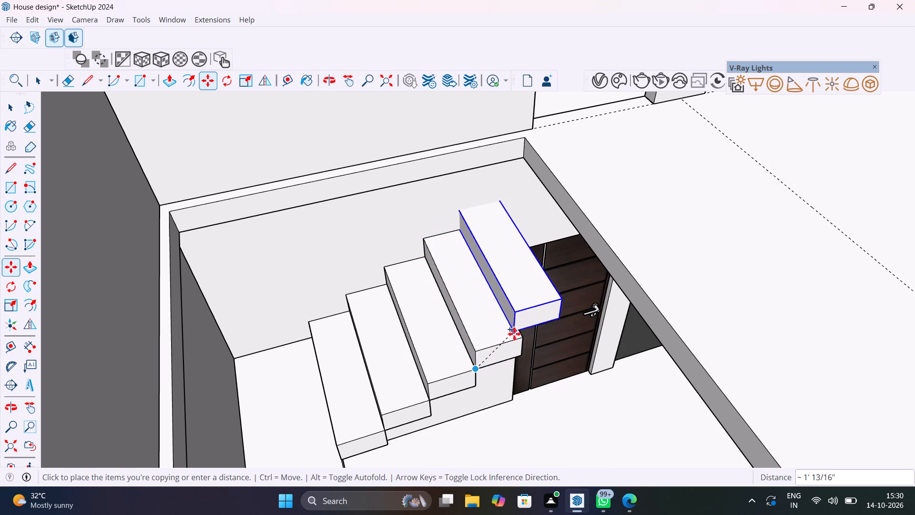
left_click(519, 338)
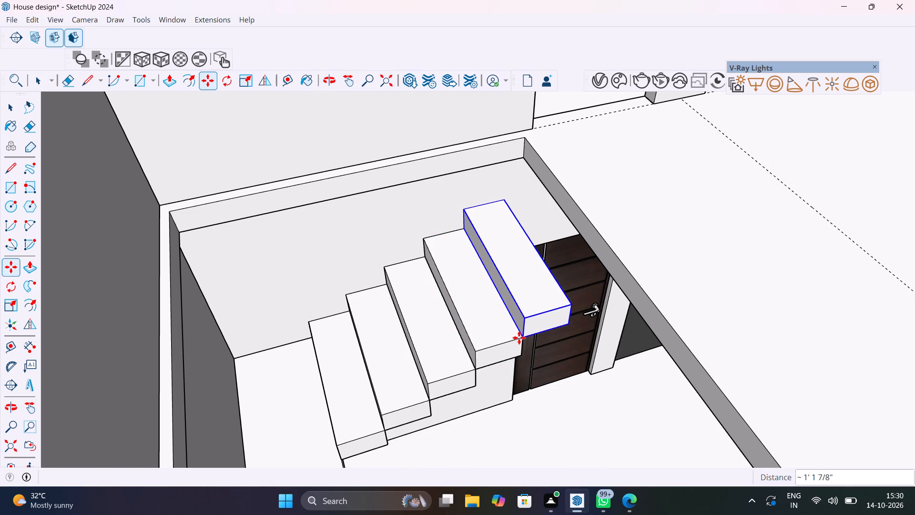
left_click(523, 340)
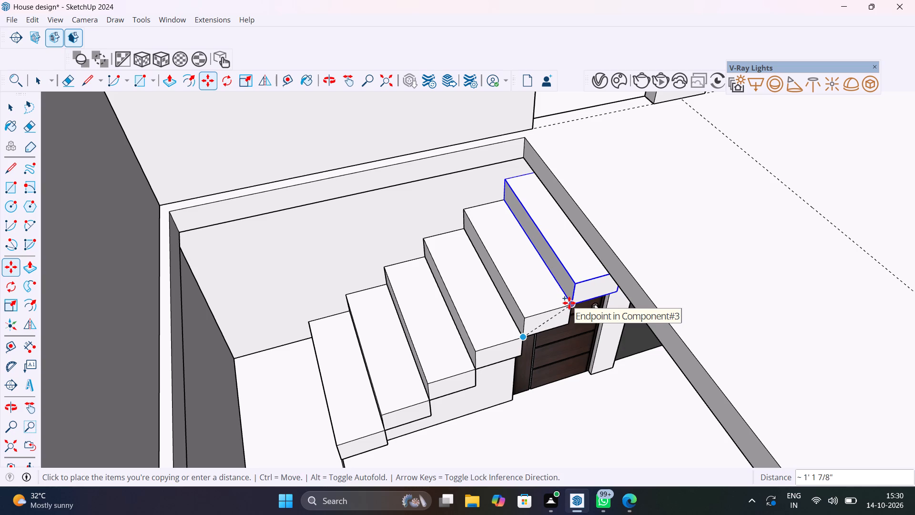
left_click(569, 303)
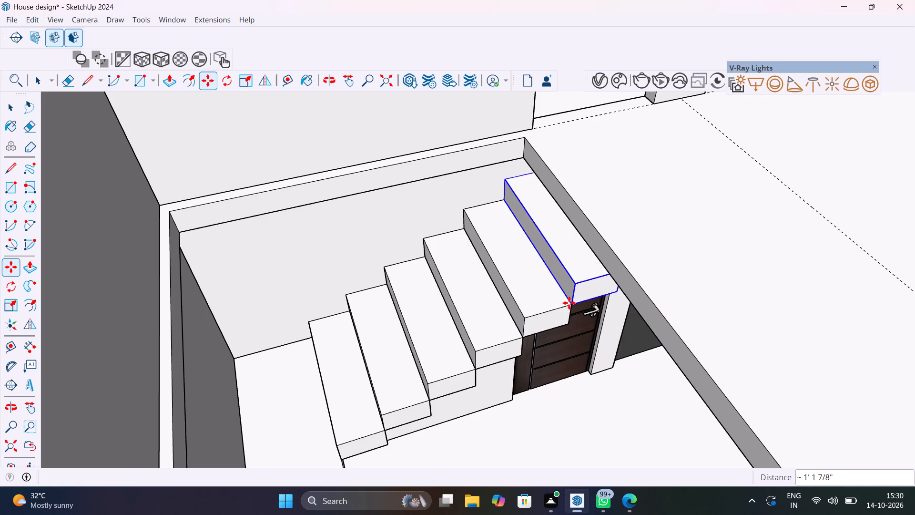
key("space")
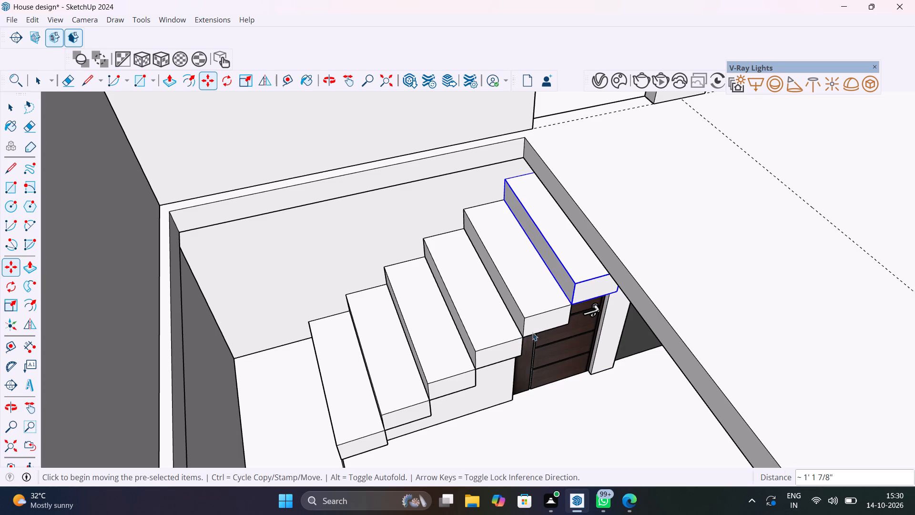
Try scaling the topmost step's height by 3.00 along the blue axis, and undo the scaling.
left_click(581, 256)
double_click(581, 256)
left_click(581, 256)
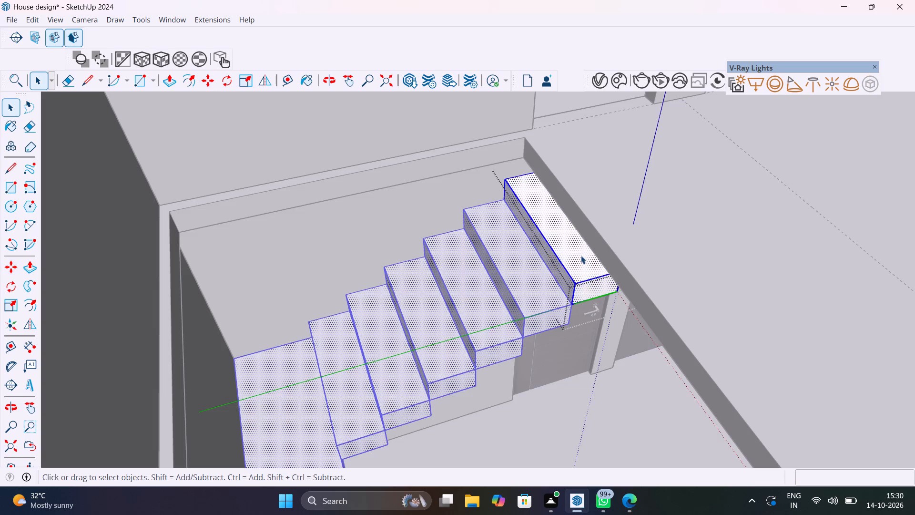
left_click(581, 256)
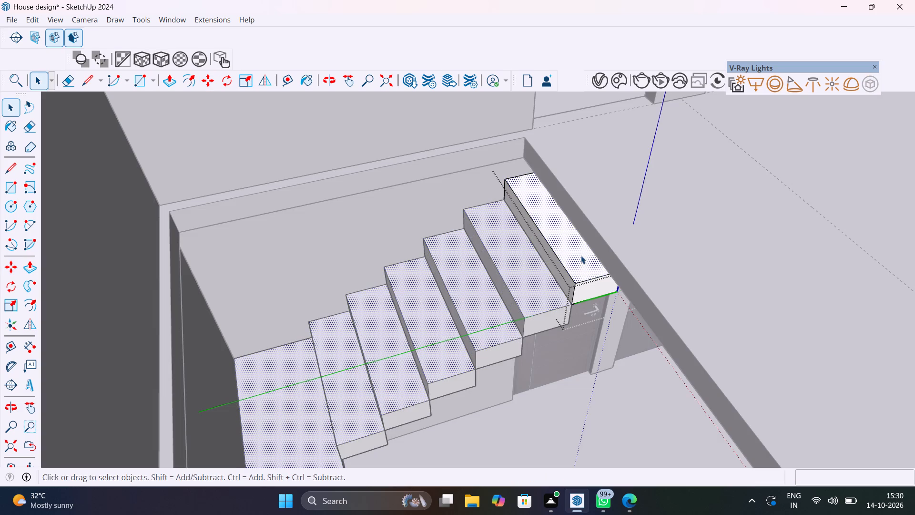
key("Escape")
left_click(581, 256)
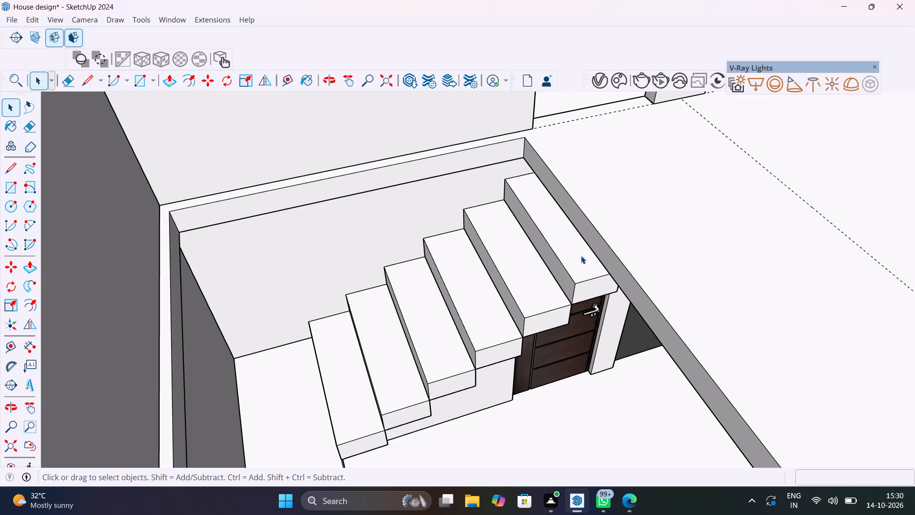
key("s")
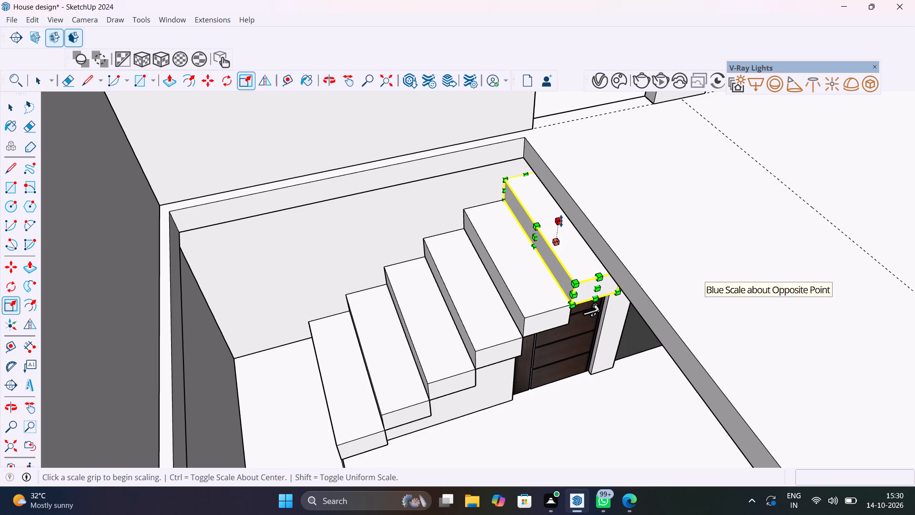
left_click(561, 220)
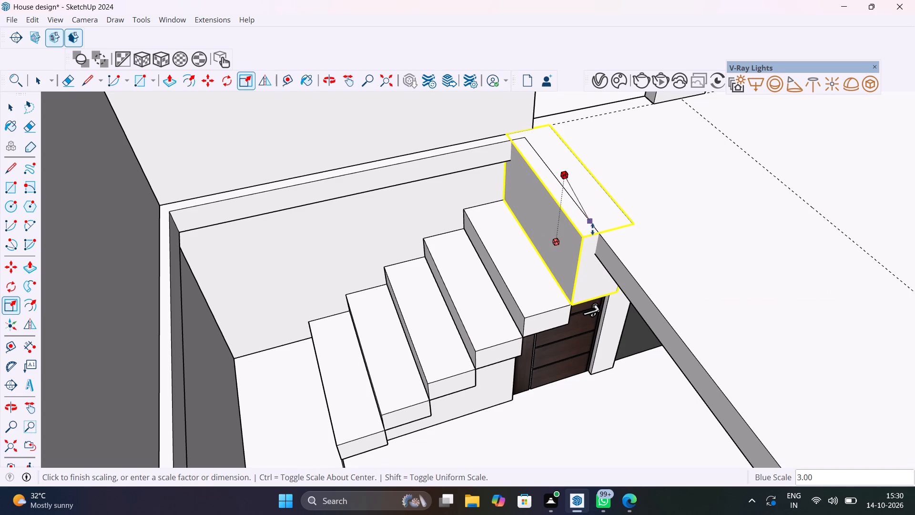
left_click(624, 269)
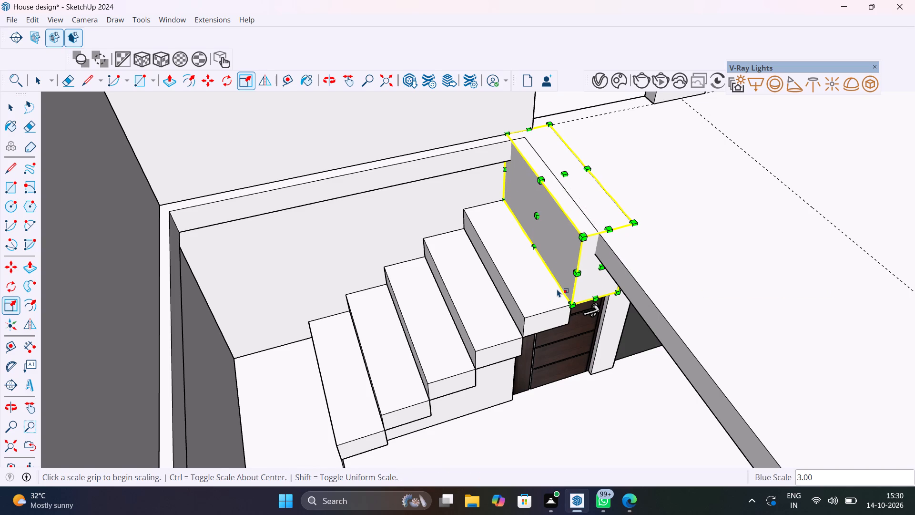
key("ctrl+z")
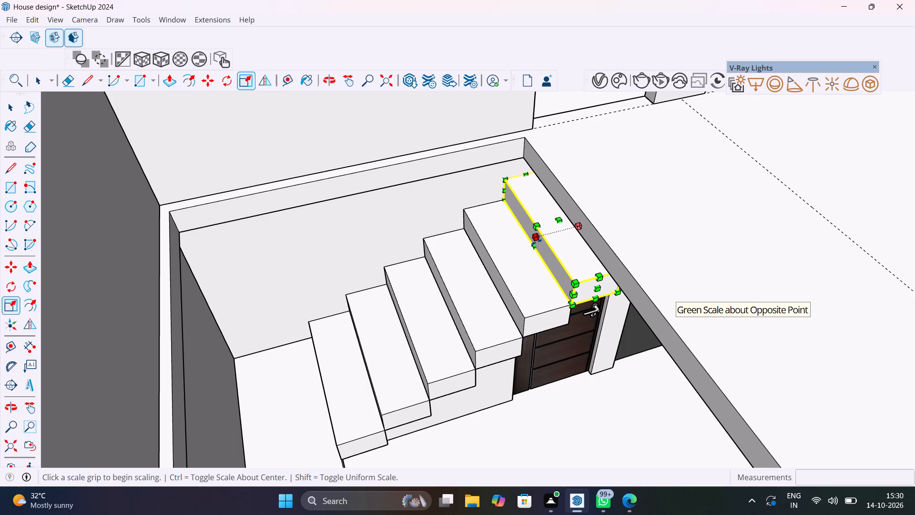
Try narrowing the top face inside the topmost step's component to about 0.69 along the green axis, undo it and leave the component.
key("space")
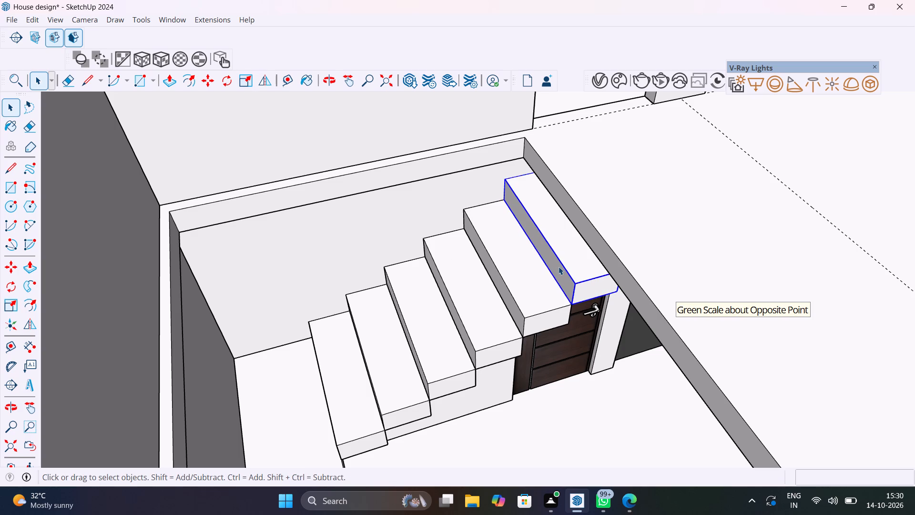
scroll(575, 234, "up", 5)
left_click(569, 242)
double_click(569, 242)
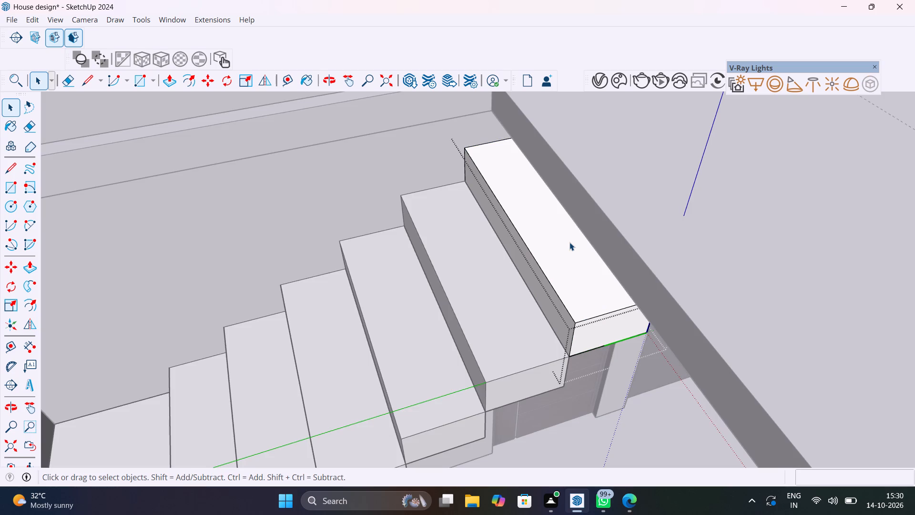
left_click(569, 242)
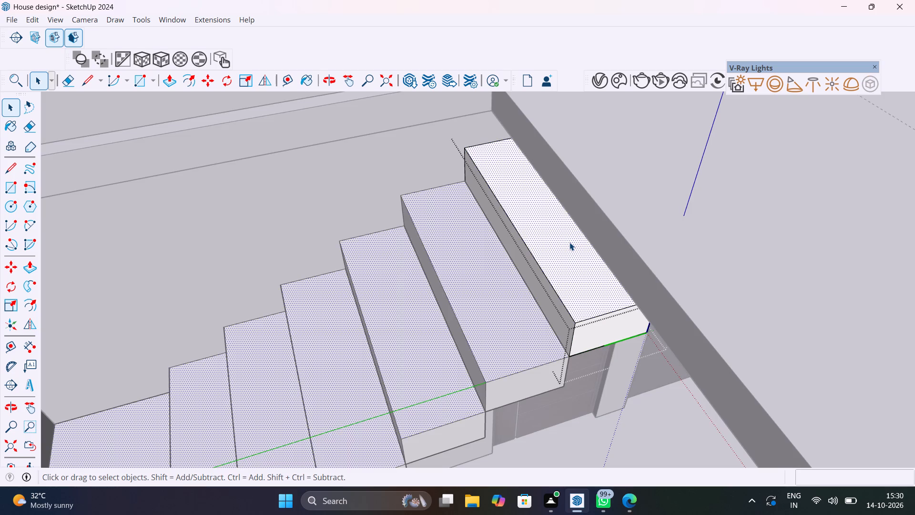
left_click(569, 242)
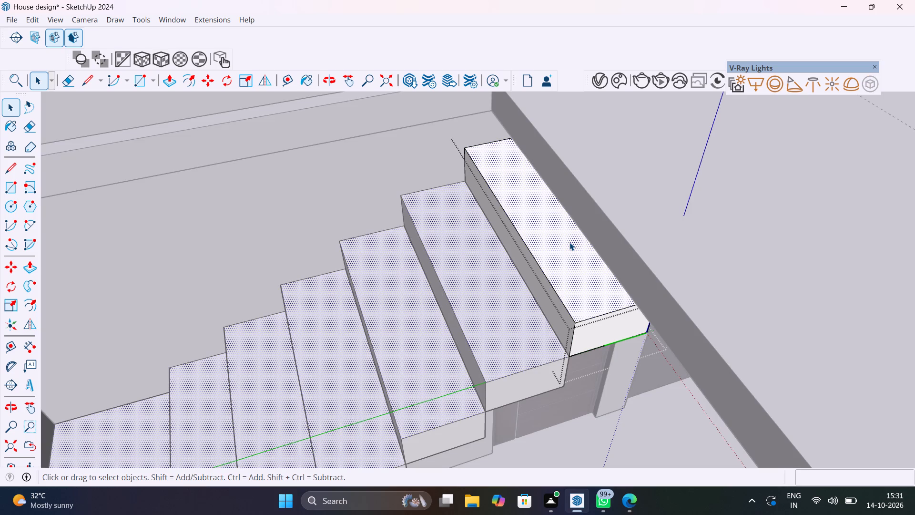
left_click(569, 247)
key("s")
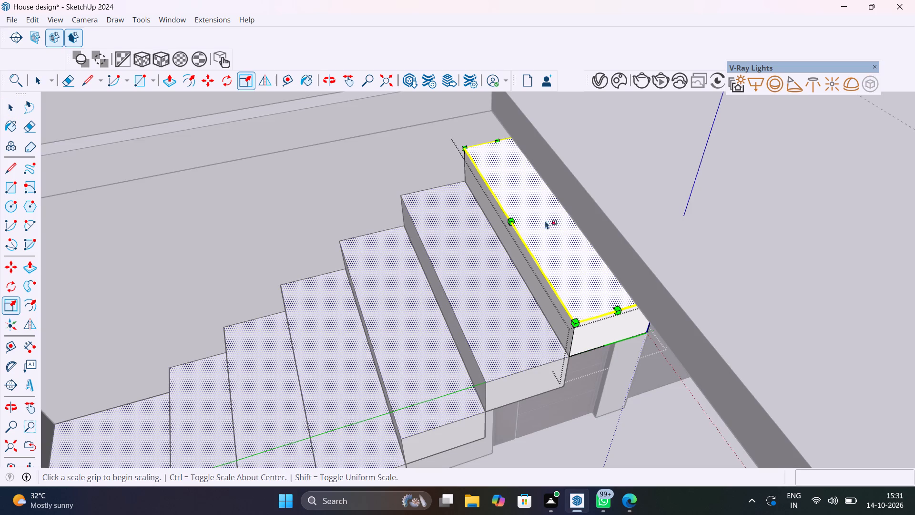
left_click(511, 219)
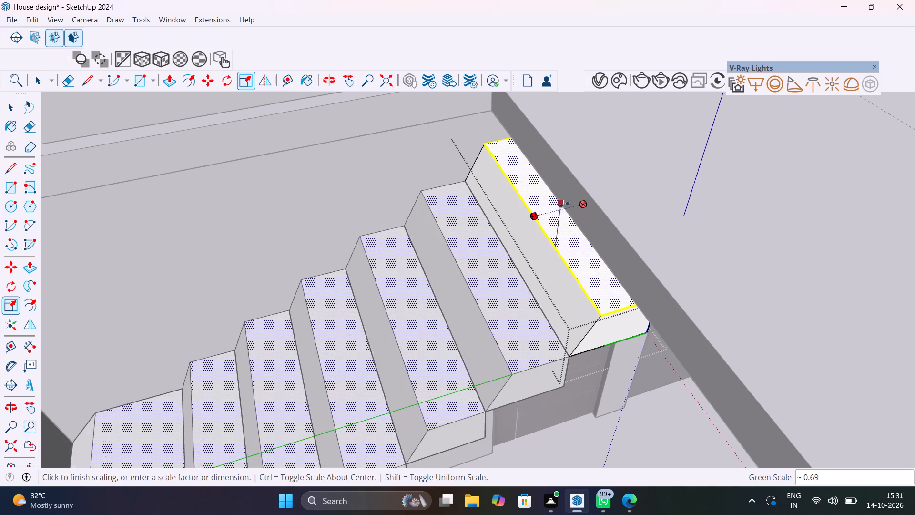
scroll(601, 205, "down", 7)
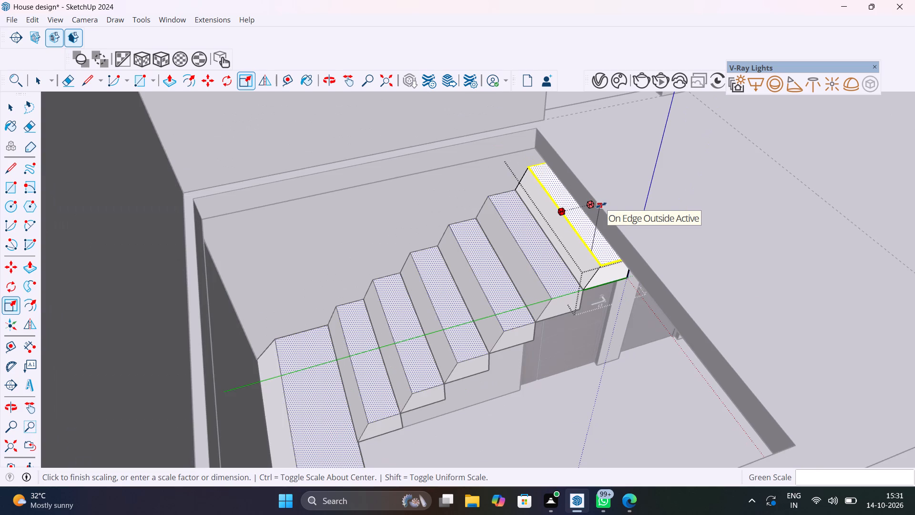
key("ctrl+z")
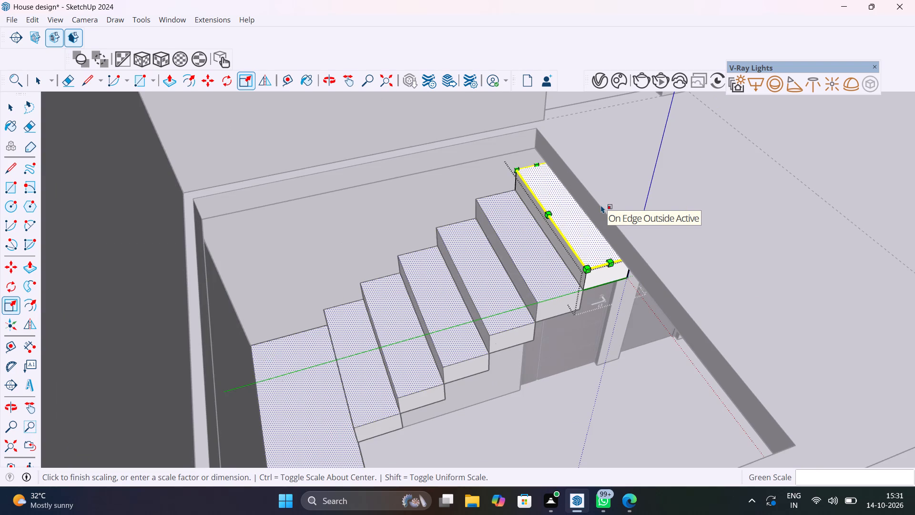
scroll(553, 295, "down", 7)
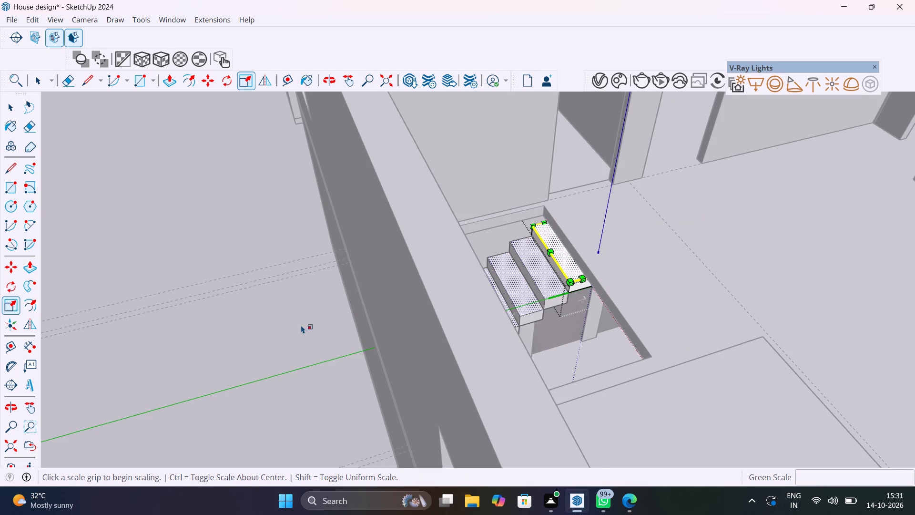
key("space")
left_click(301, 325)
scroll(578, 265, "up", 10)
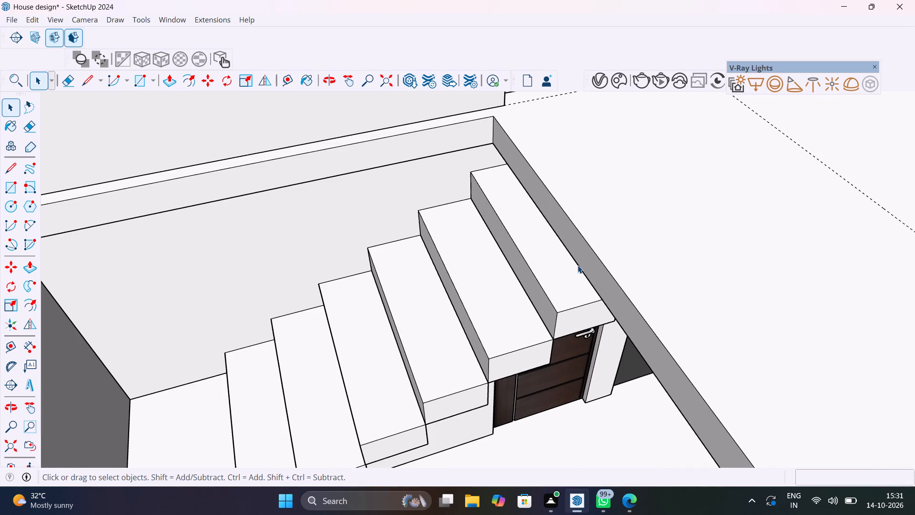
Delete the upper flight's topmost step beside the end edge of the stairwell opening.
left_click(580, 298)
key("Delete")
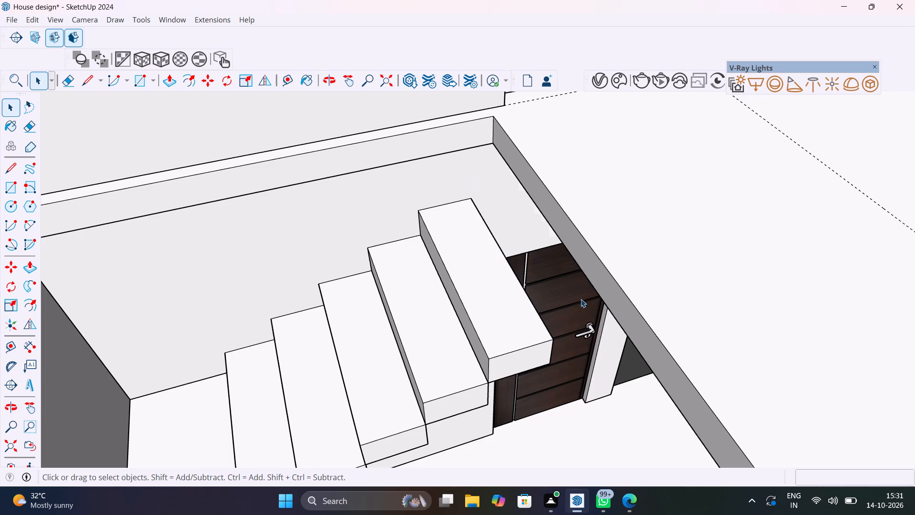
Copy the upper flight's second-highest step about 2' 8 1/4" by its top outer corner onto the stairwell opening's upper end edge.
middle_click_drag(552, 276, 483, 202)
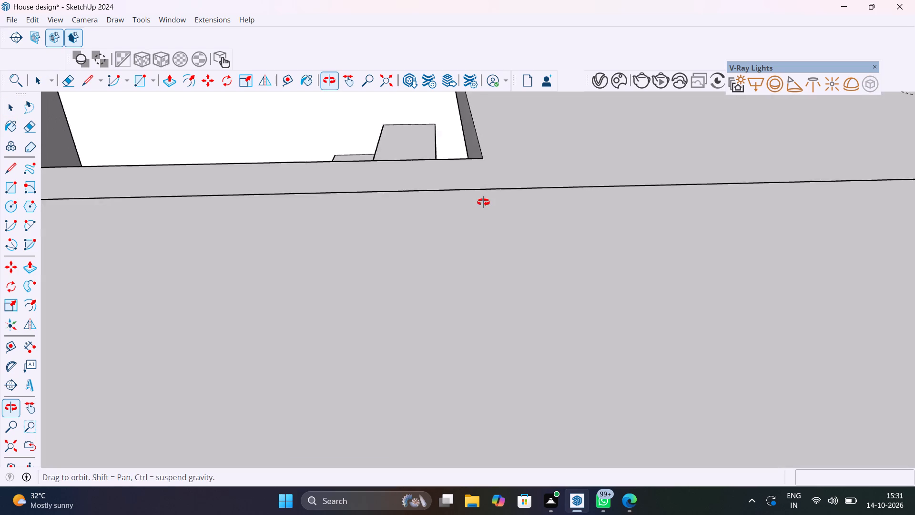
middle_click_drag(483, 202, 545, 290)
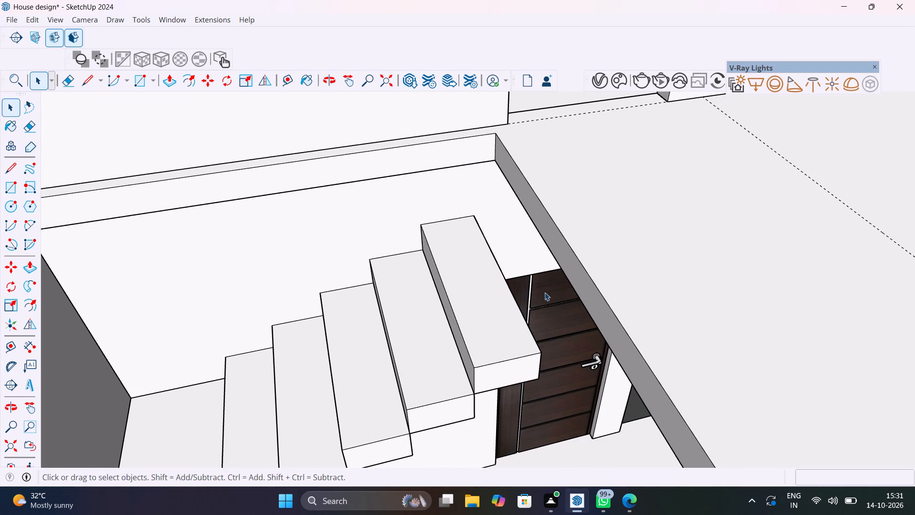
left_click(437, 405)
key("m")
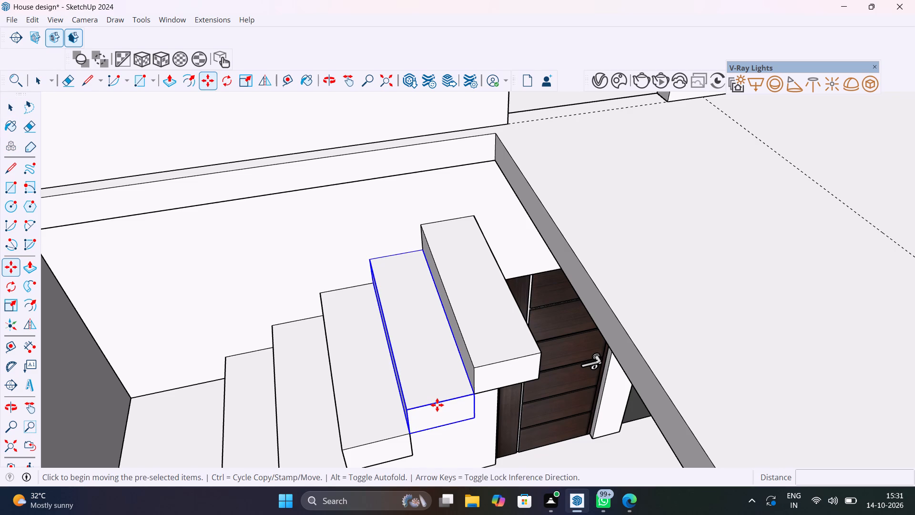
left_click(474, 397)
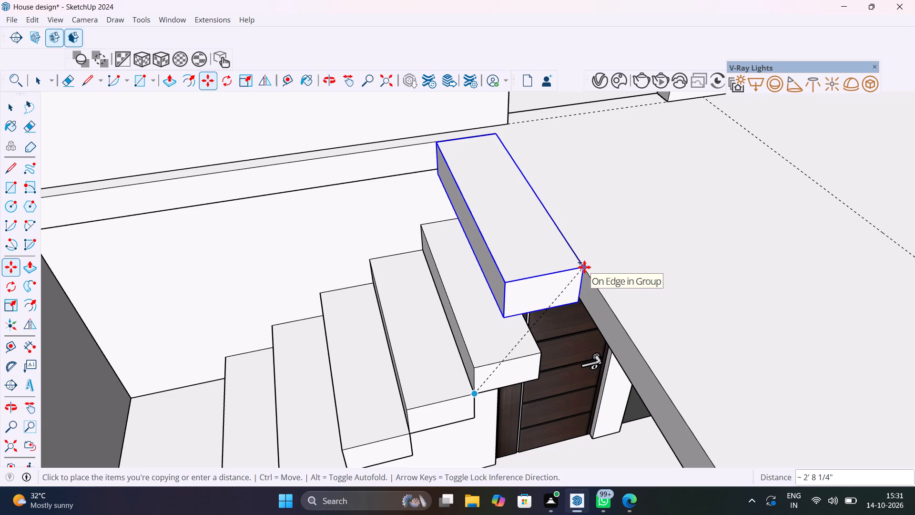
left_click(584, 267)
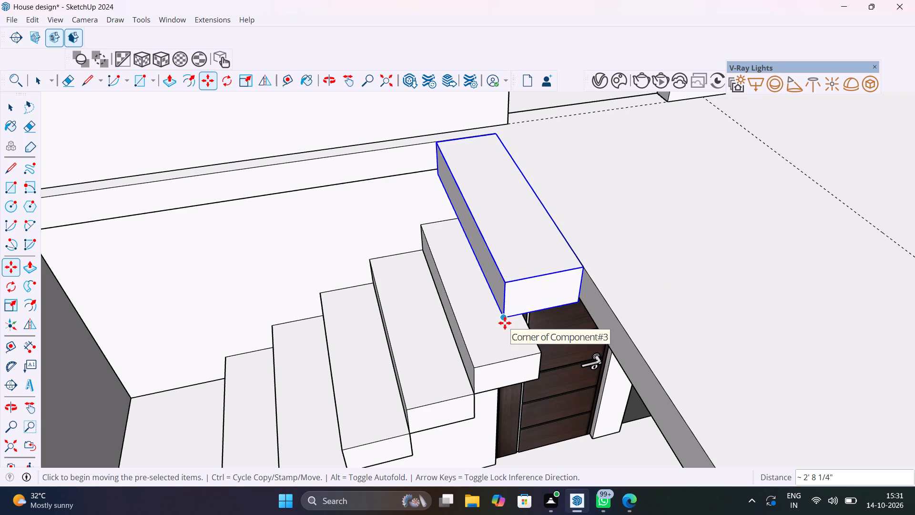
Examine the copied top step, both stair flights and the stairwell opening from several angles, and bring the whole model into view.
scroll(505, 323, "down", 14)
middle_click_drag(505, 322, 678, 466)
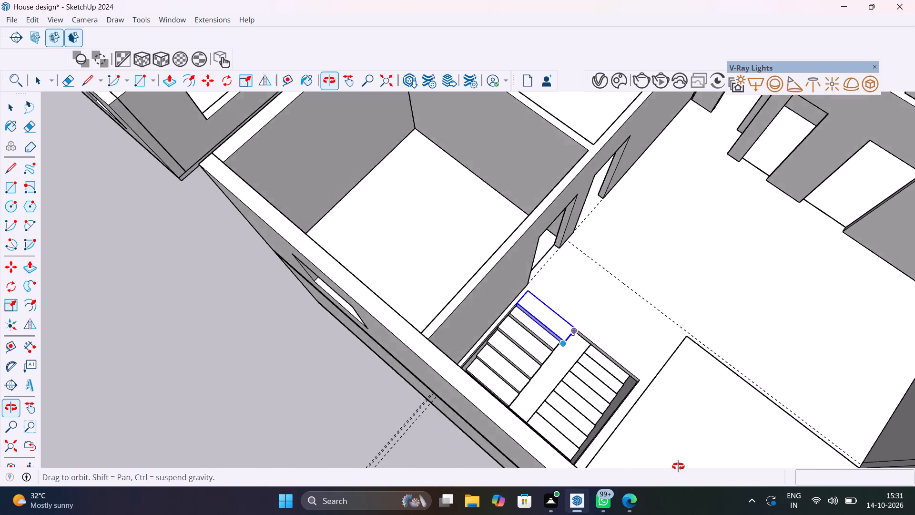
middle_click_drag(678, 466, 515, 384)
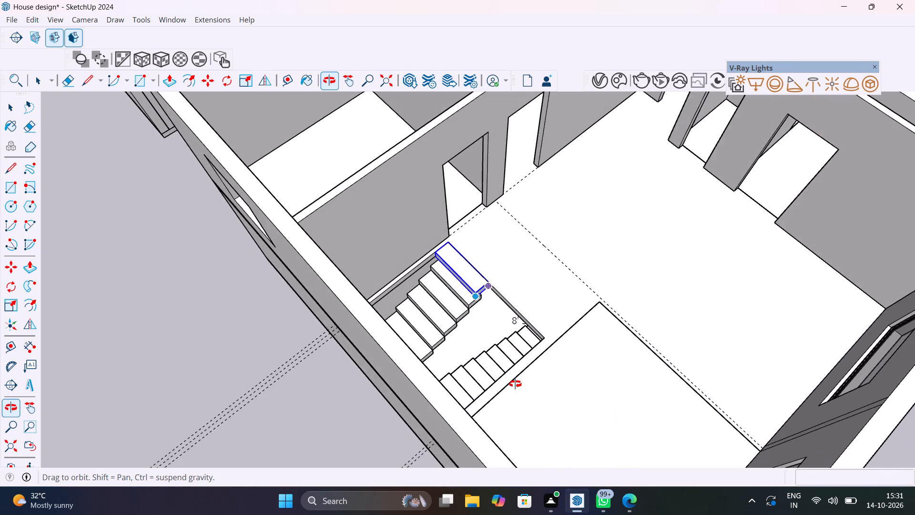
middle_click_drag(515, 384, 529, 402)
scroll(507, 335, "up", 5)
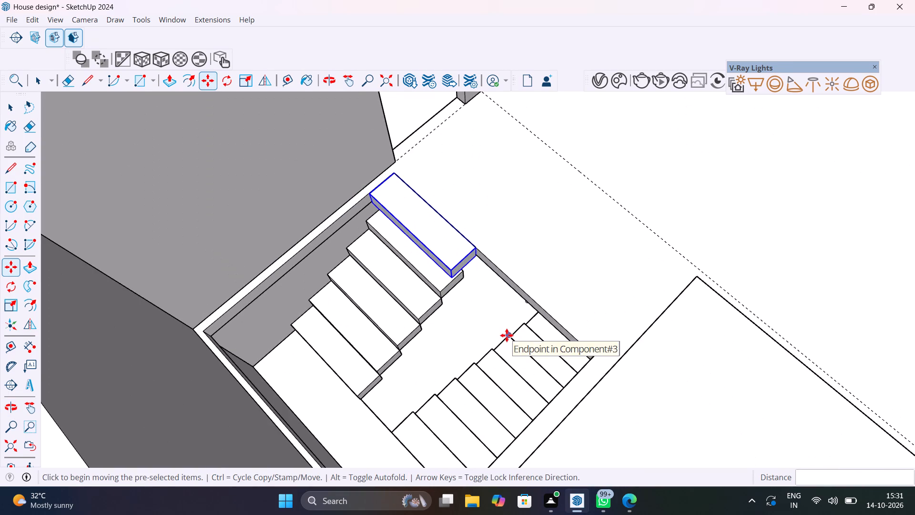
key("space")
scroll(517, 320, "up", 4)
middle_click_drag(534, 309, 569, 313)
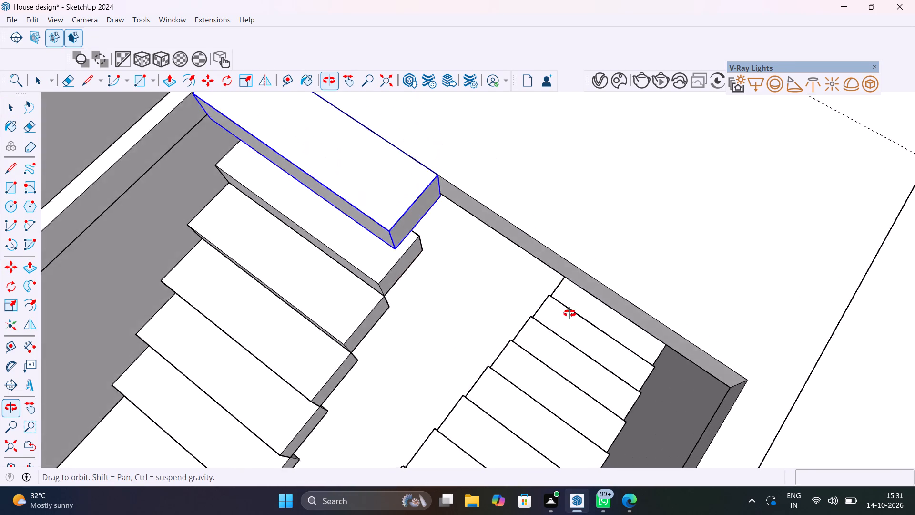
middle_click_drag(569, 313, 584, 205)
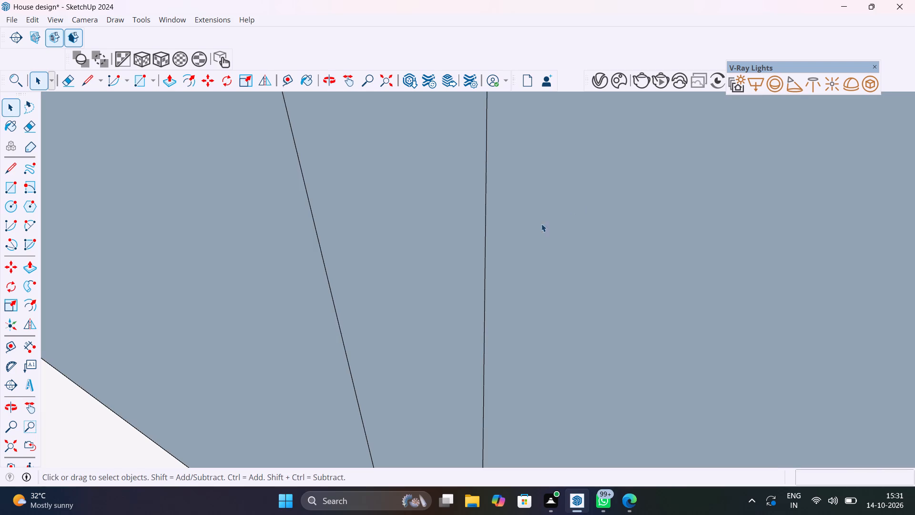
scroll(494, 344, "down", 2)
left_click(8, 444)
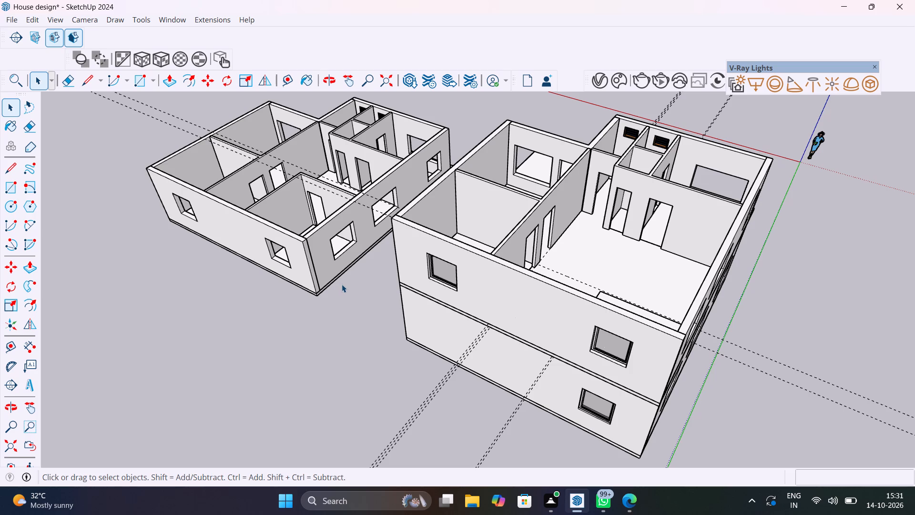
Examine the upper flight's copied top step and its fit against the stairwell opening's end edge from the upper floor.
scroll(342, 282, "up", 6)
scroll(397, 298, "down", 5)
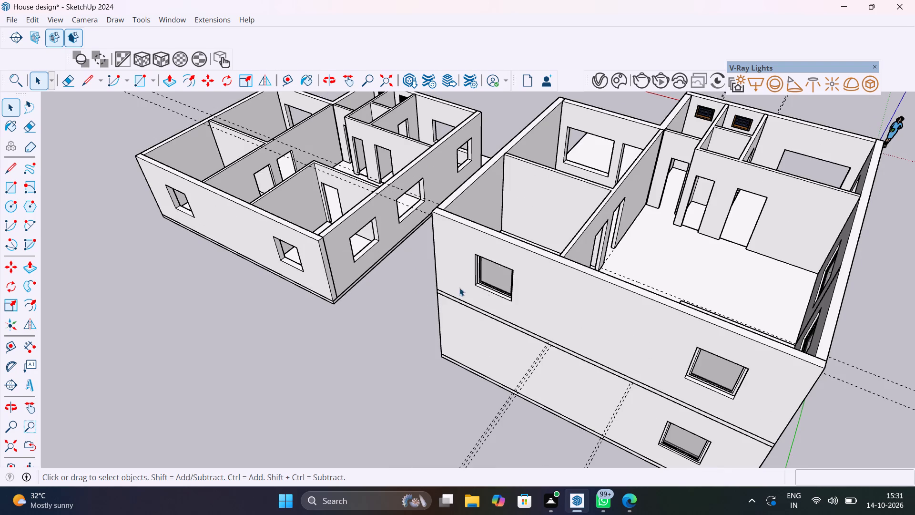
middle_click_drag(619, 298, 436, 420)
scroll(495, 388, "up", 6)
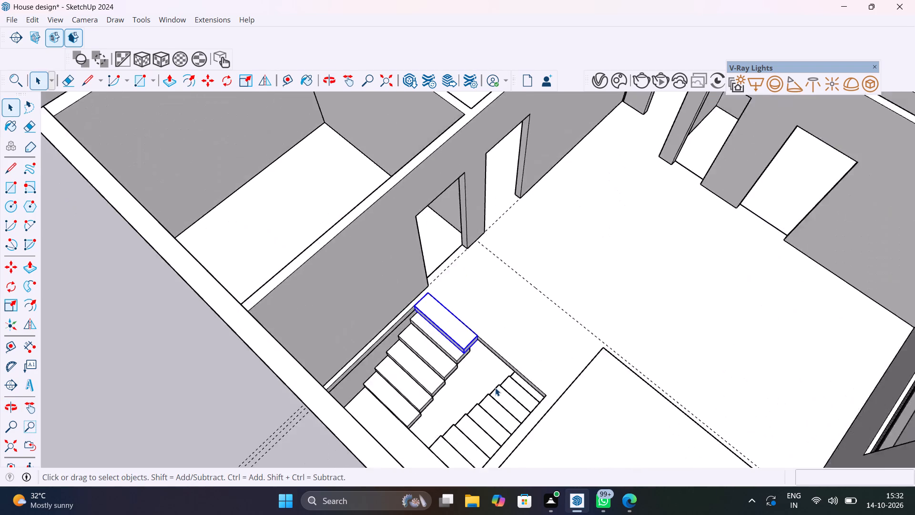
scroll(495, 388, "up", 6)
middle_click_drag(496, 387, 481, 380)
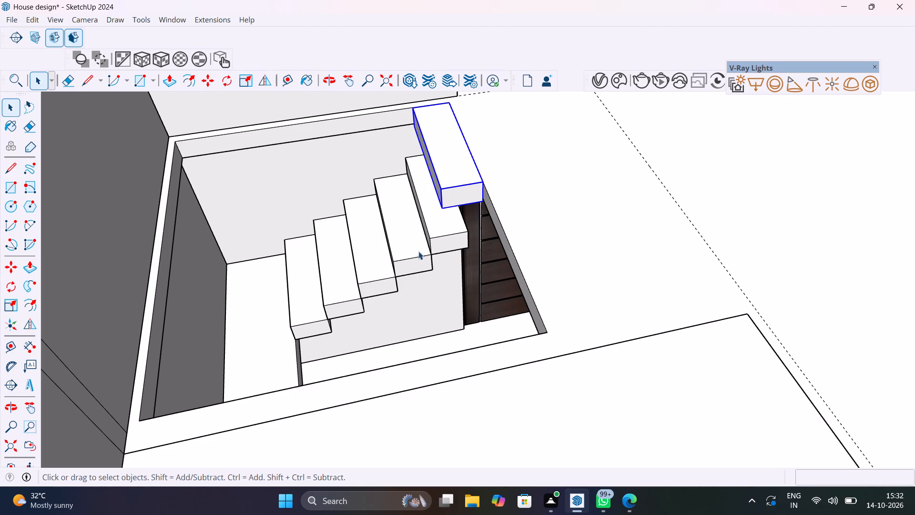
middle_click_drag(415, 261, 416, 328)
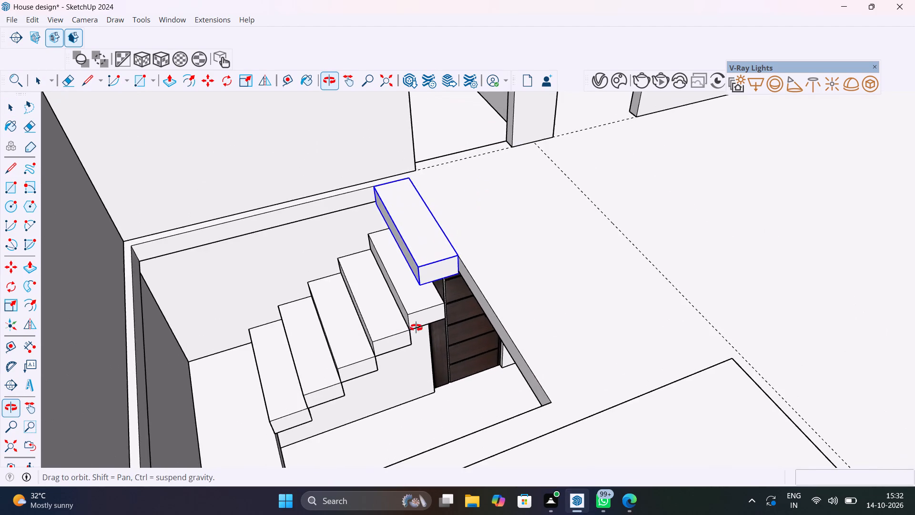
middle_click_drag(416, 328, 454, 298)
scroll(454, 298, "up", 4)
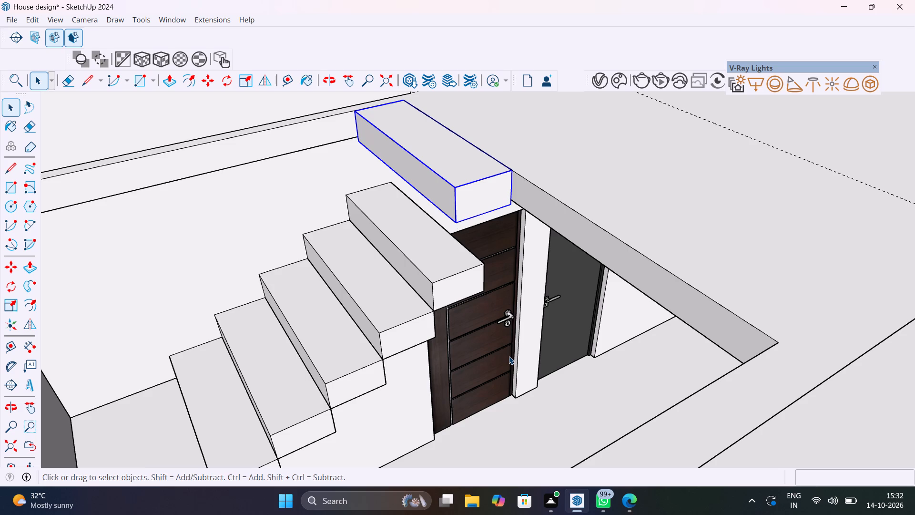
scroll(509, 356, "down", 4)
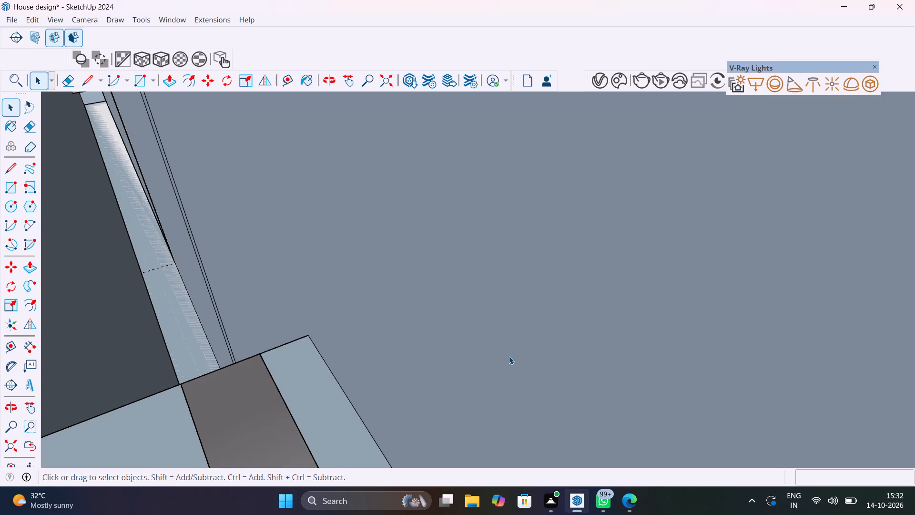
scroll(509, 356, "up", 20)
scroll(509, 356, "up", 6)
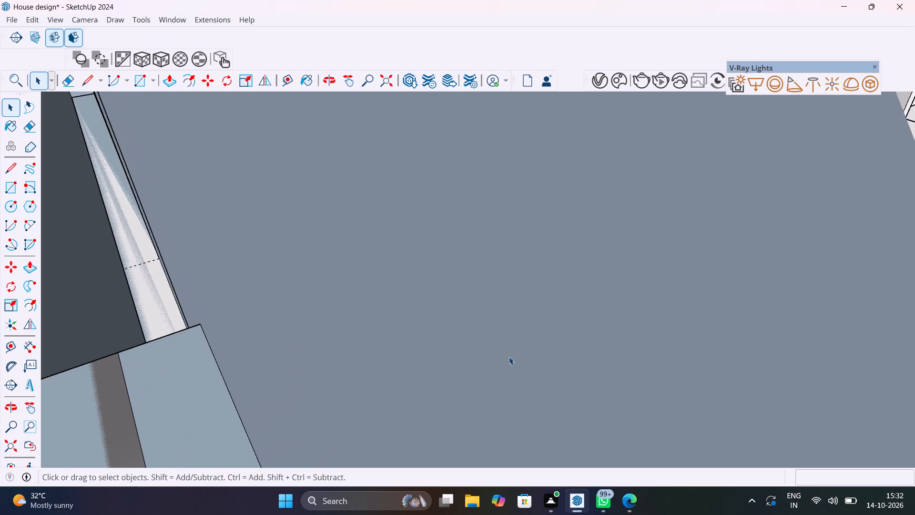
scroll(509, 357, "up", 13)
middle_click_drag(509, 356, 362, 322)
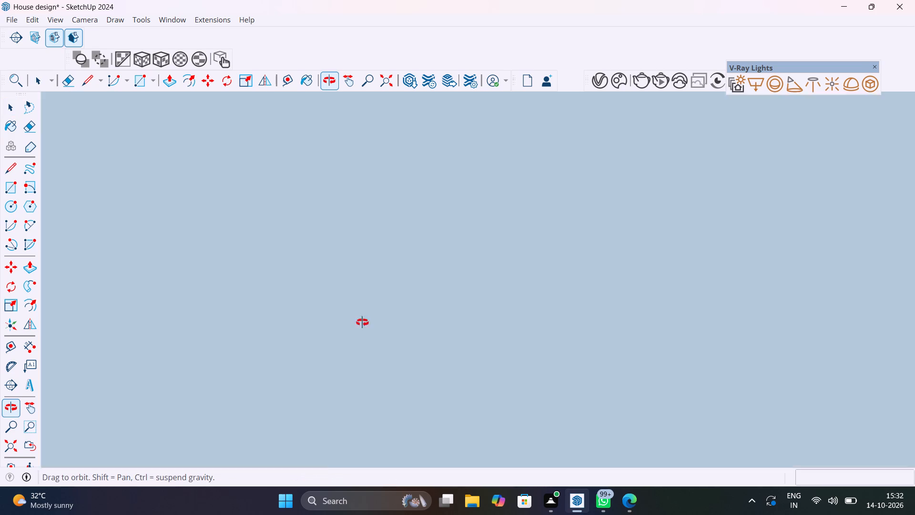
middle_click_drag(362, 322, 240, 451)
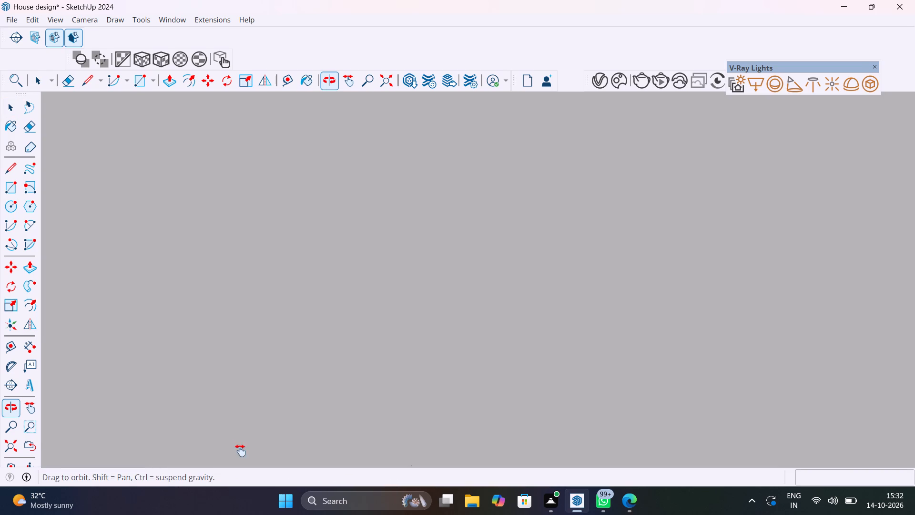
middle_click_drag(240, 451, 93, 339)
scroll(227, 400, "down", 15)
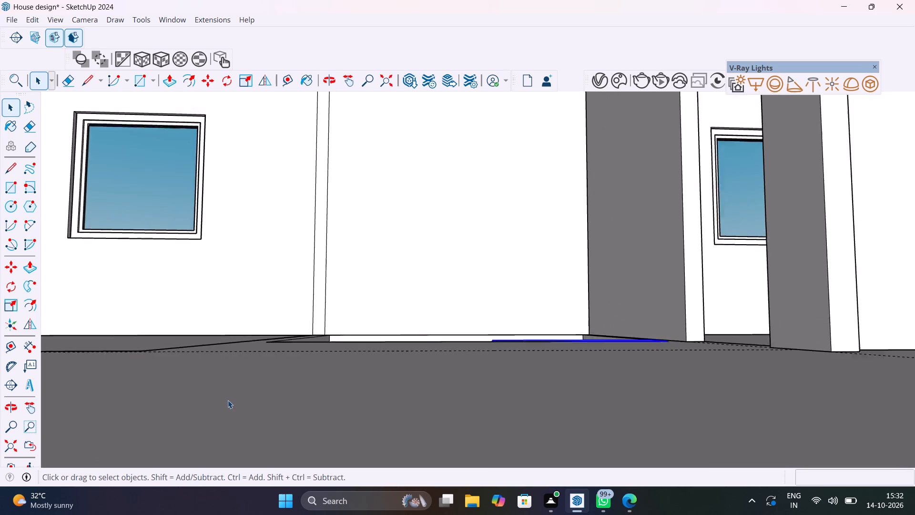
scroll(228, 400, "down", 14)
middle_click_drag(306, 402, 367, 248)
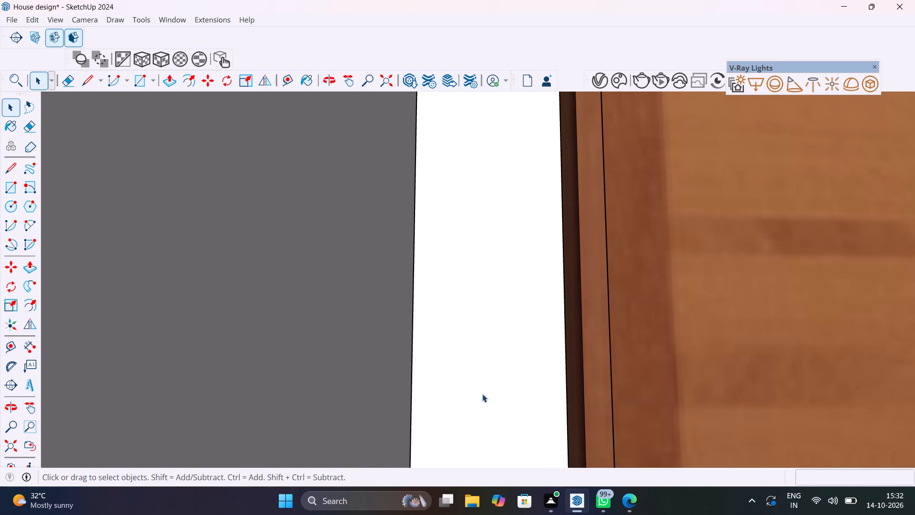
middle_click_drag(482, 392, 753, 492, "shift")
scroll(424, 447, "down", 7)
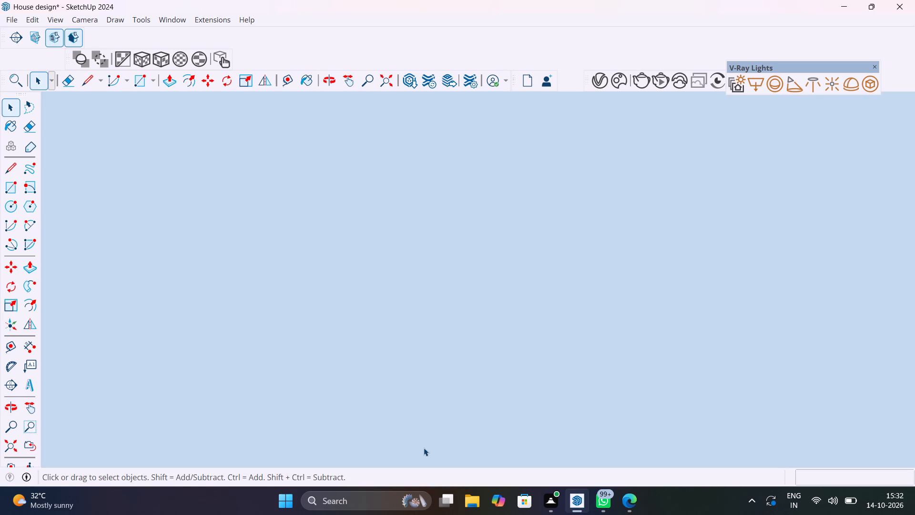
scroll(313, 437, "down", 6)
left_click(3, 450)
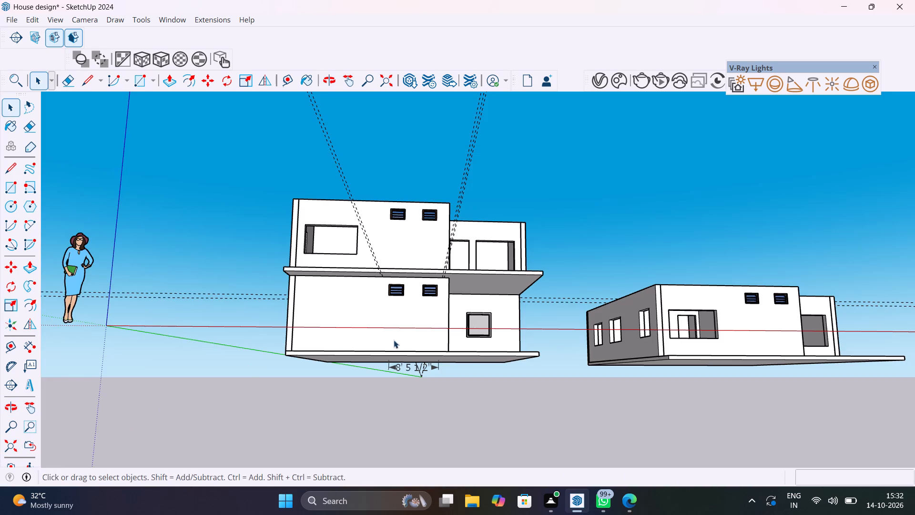
Examine both stair flights, the landing and the space beneath it from inside the ground floor.
middle_click_drag(396, 339, 265, 497)
scroll(455, 350, "up", 11)
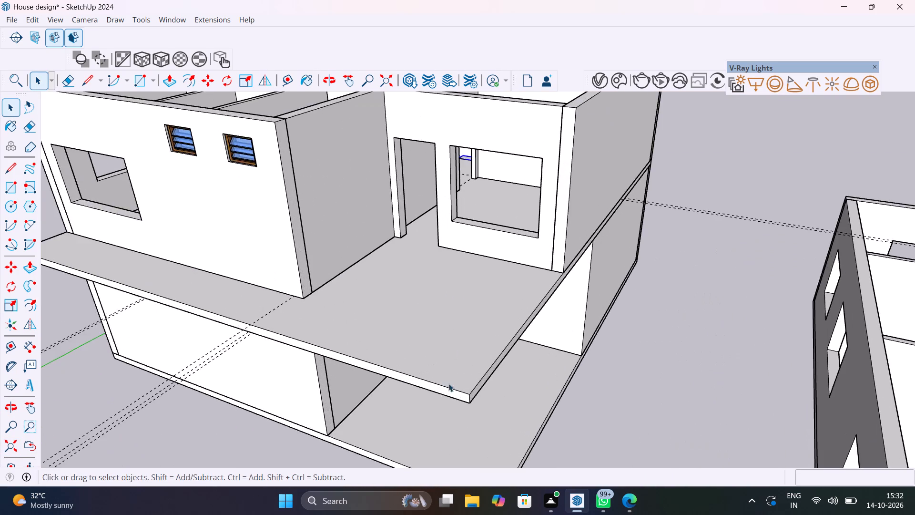
middle_click_drag(448, 382, 433, 281)
scroll(433, 283, "up", 11)
middle_click_drag(441, 296, 522, 303)
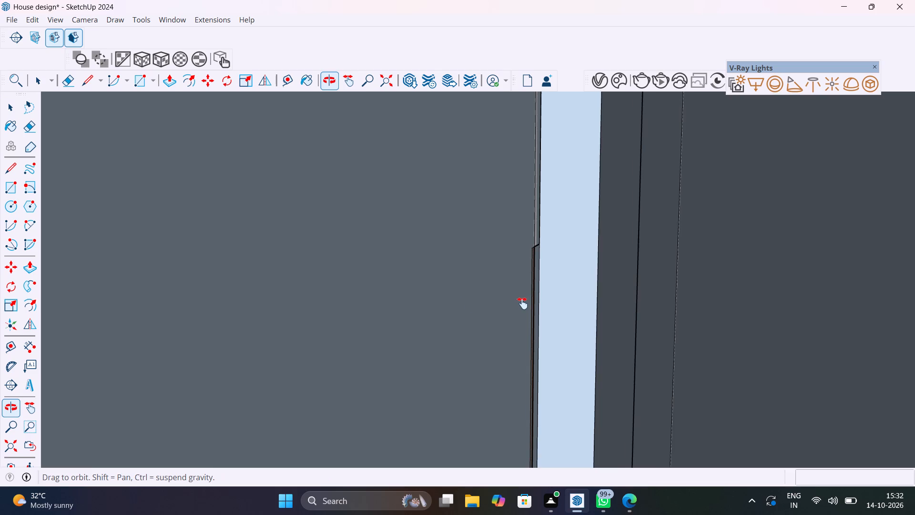
middle_click_drag(522, 303, 456, 350)
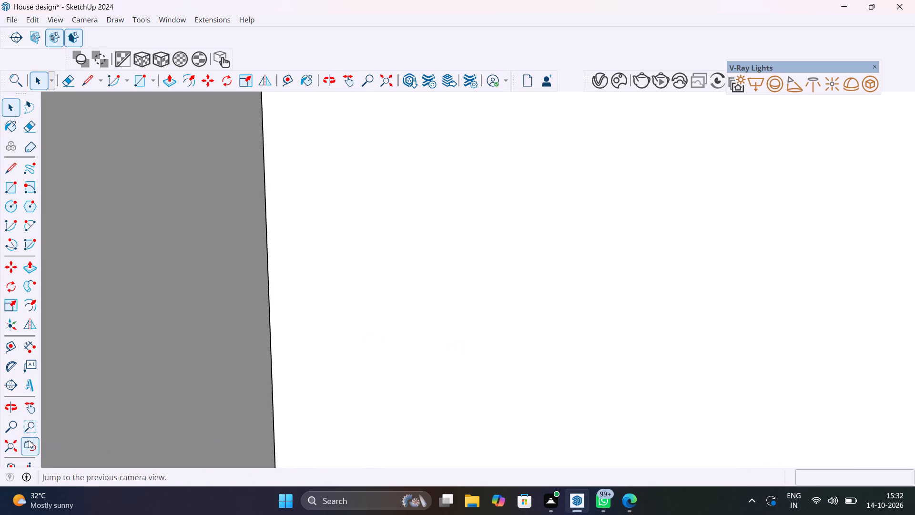
left_click(6, 447)
scroll(451, 270, "up", 12)
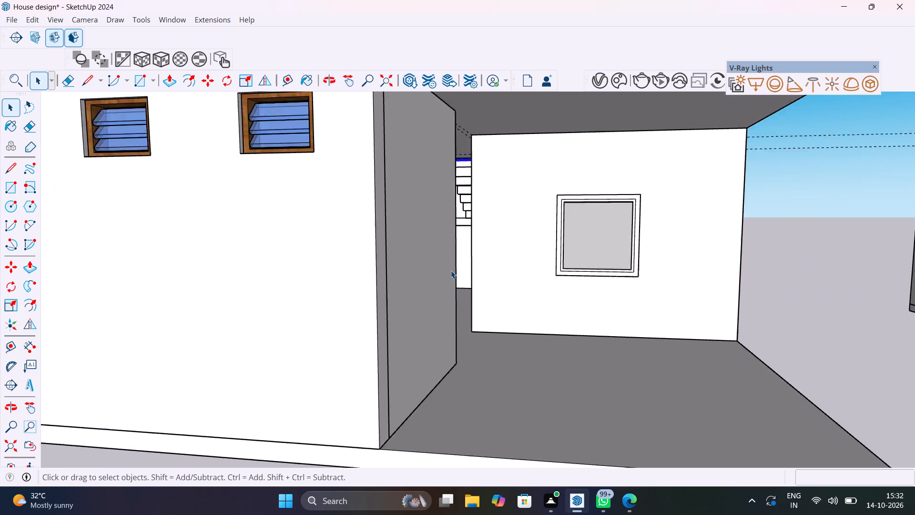
scroll(451, 270, "up", 20)
scroll(451, 270, "up", 3)
middle_click_drag(473, 265, 452, 264)
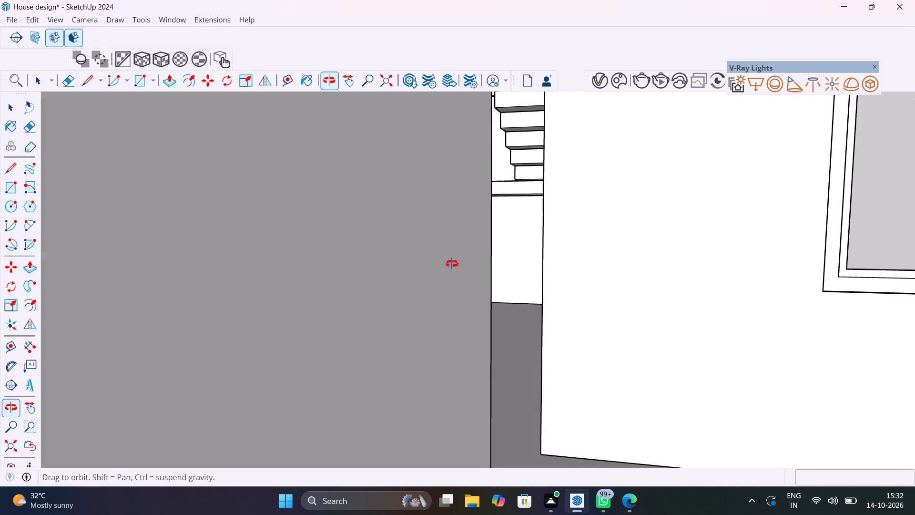
middle_click_drag(452, 264, 428, 265)
scroll(501, 258, "up", 8)
middle_click_drag(519, 259, 426, 382)
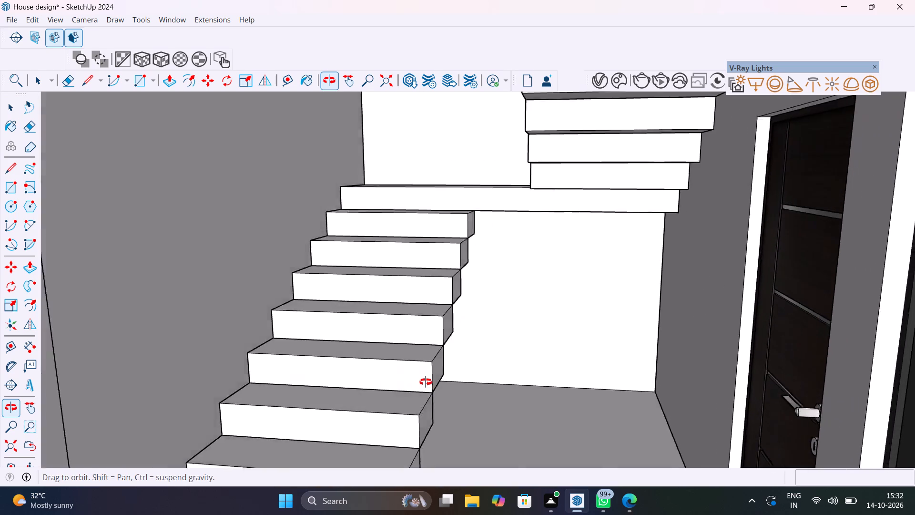
middle_click_drag(426, 382, 414, 325)
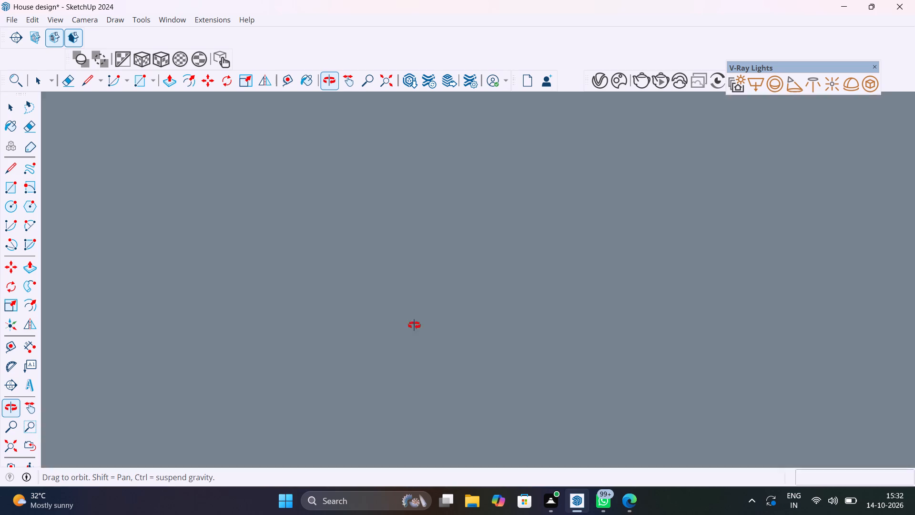
middle_click_drag(414, 325, 414, 417)
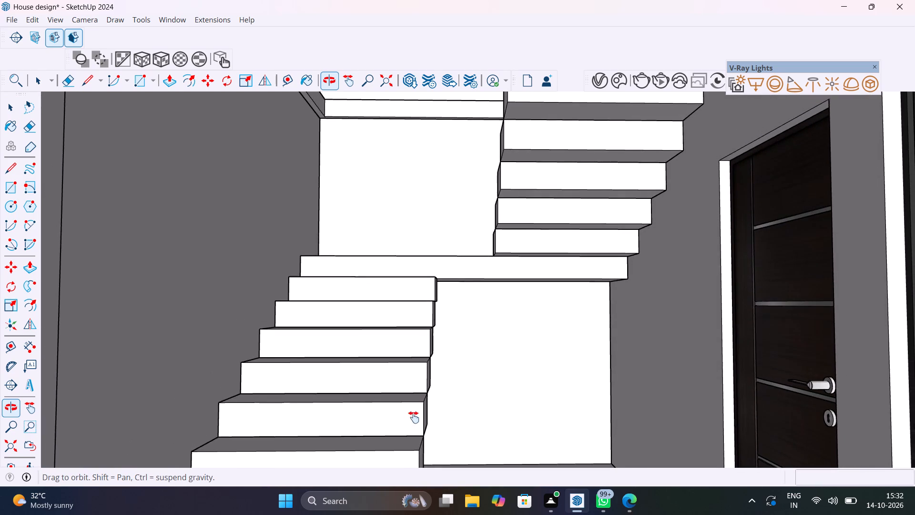
middle_click_drag(414, 417, 377, 374)
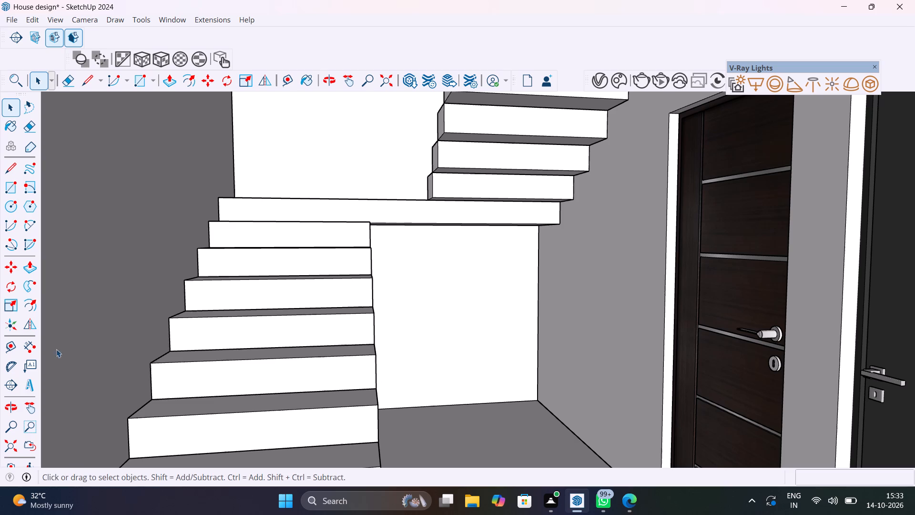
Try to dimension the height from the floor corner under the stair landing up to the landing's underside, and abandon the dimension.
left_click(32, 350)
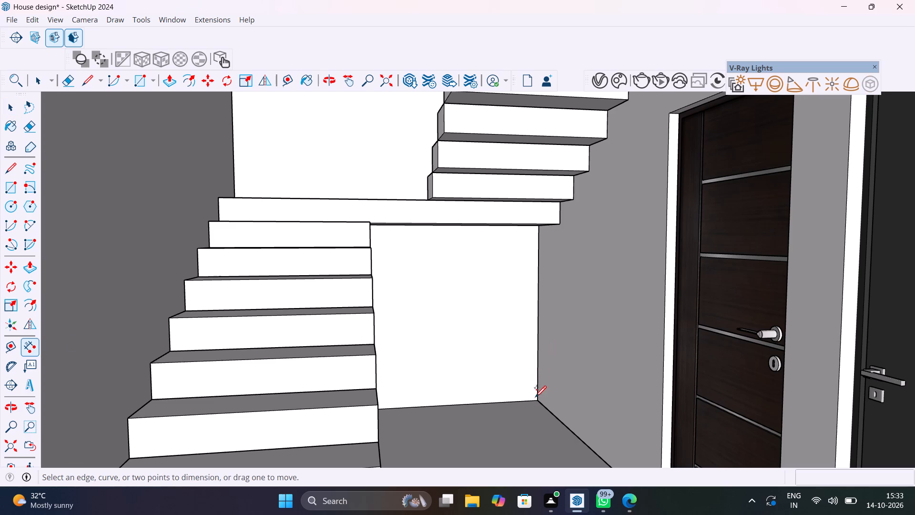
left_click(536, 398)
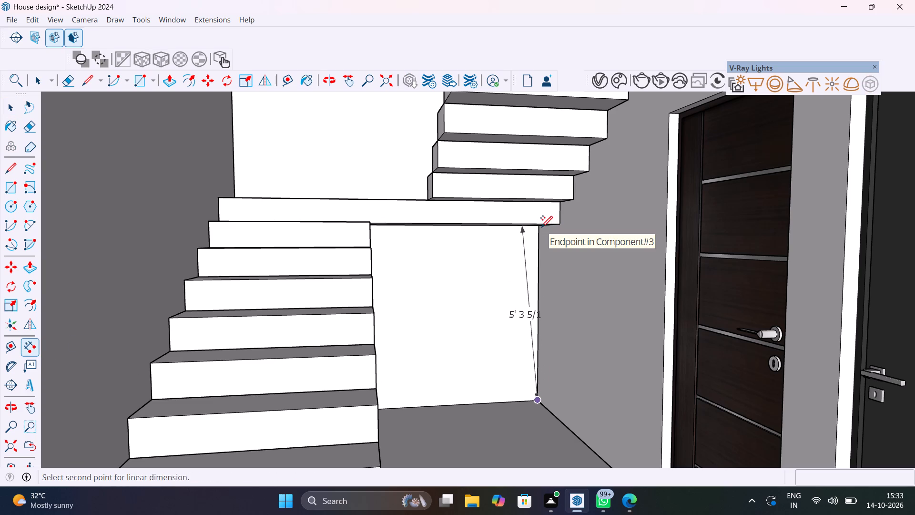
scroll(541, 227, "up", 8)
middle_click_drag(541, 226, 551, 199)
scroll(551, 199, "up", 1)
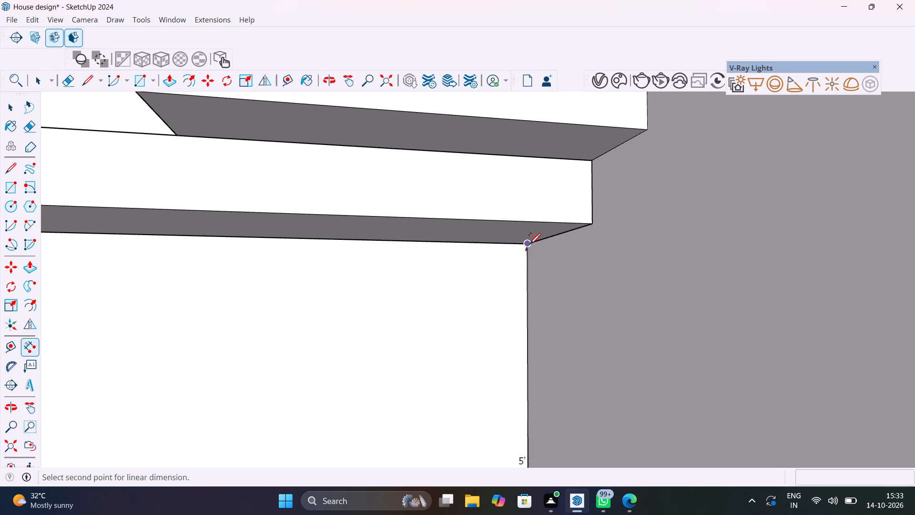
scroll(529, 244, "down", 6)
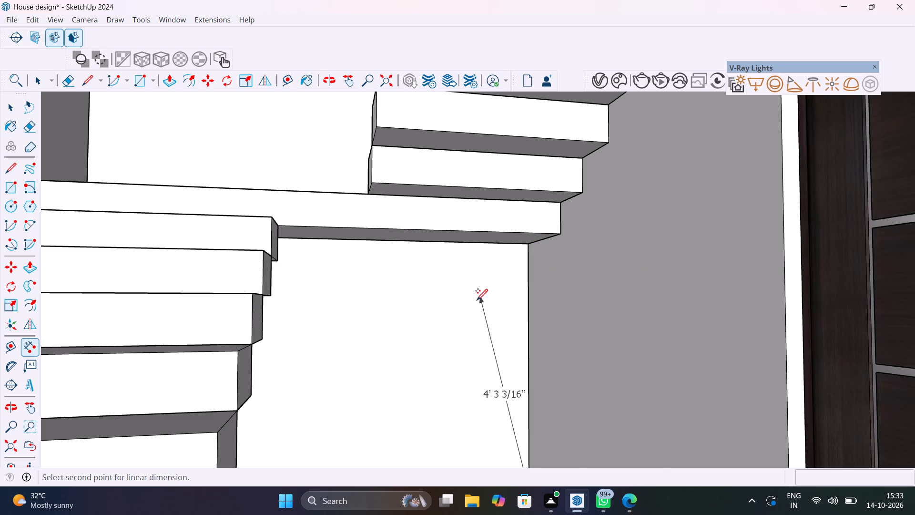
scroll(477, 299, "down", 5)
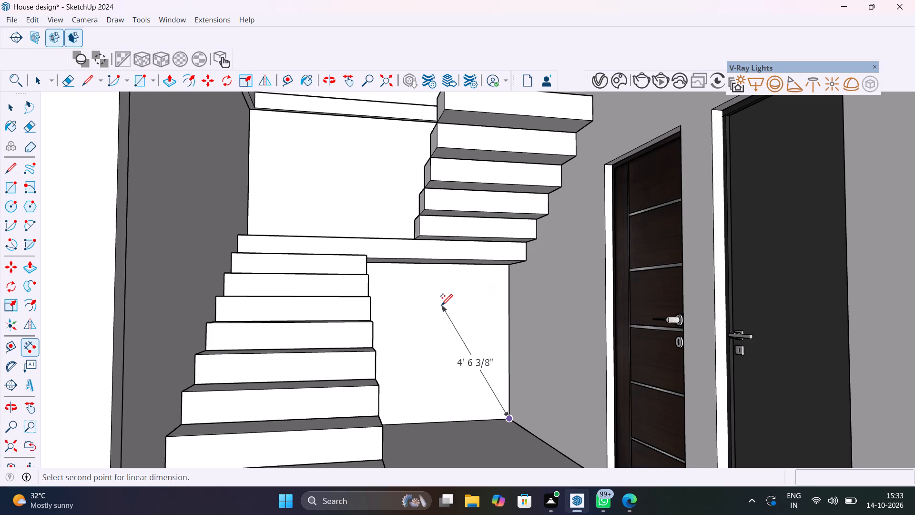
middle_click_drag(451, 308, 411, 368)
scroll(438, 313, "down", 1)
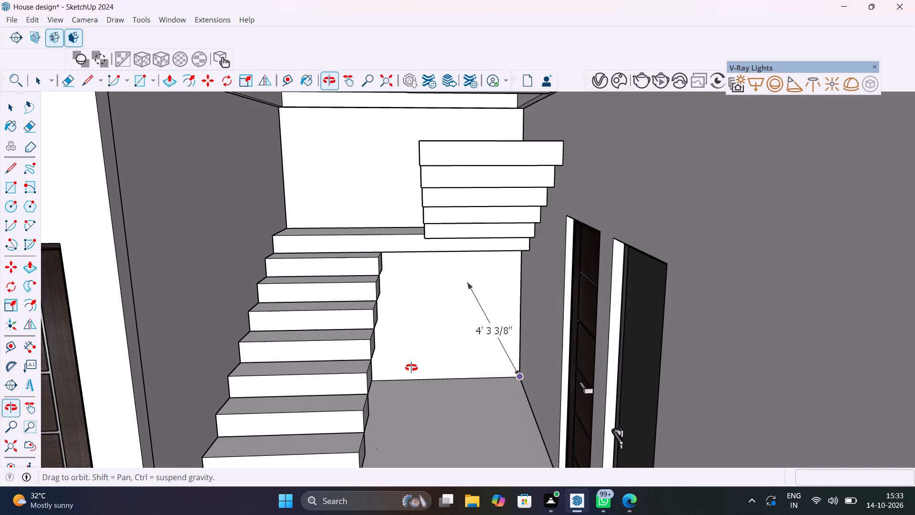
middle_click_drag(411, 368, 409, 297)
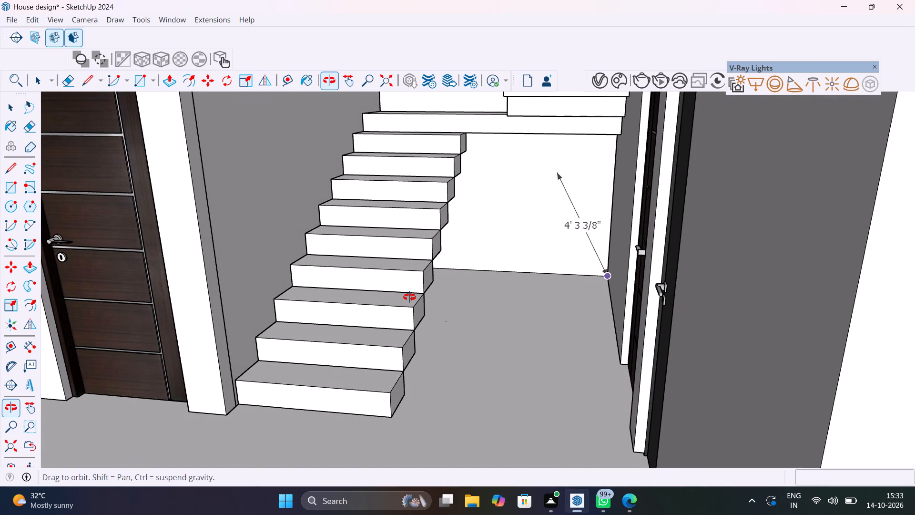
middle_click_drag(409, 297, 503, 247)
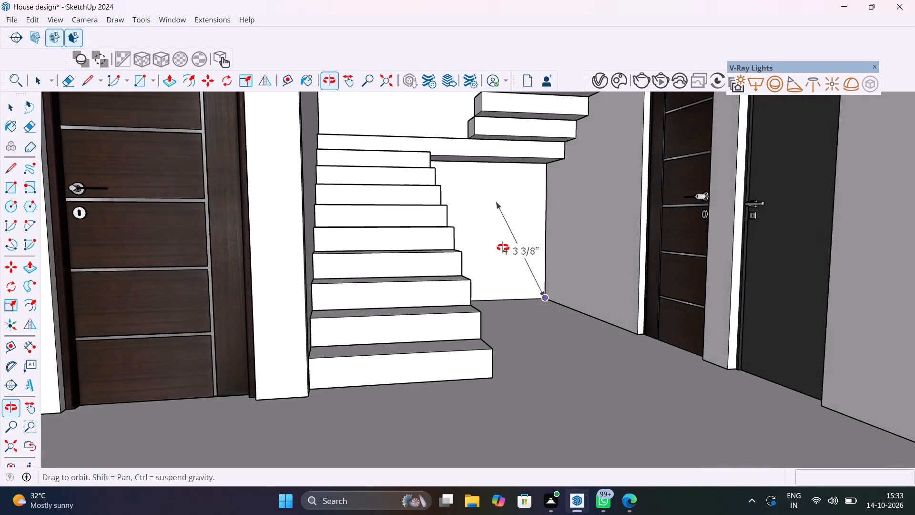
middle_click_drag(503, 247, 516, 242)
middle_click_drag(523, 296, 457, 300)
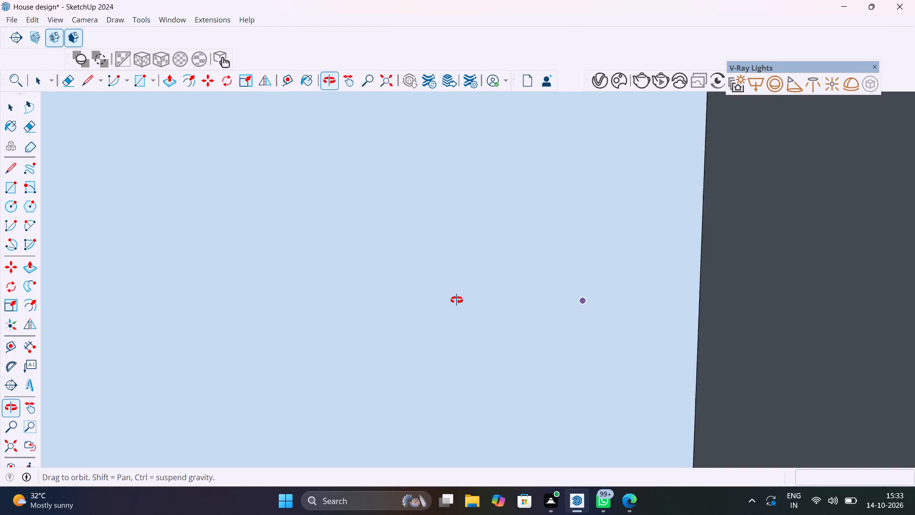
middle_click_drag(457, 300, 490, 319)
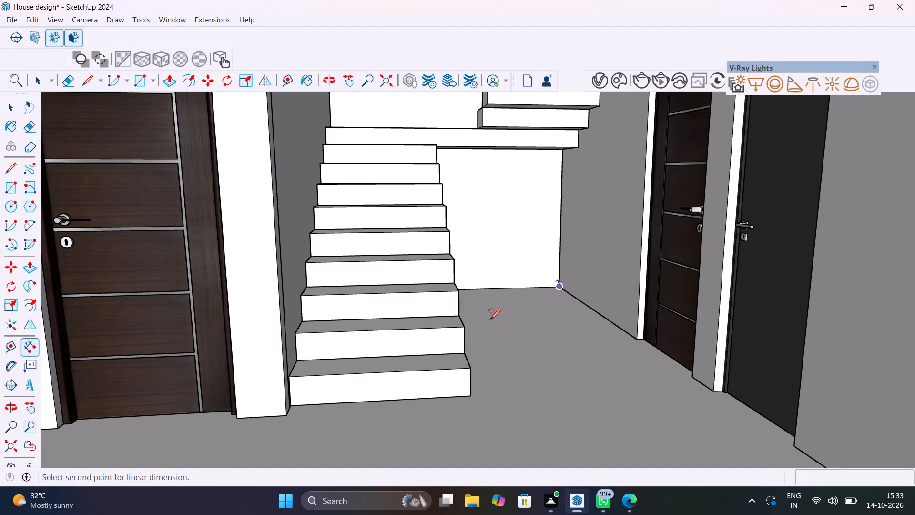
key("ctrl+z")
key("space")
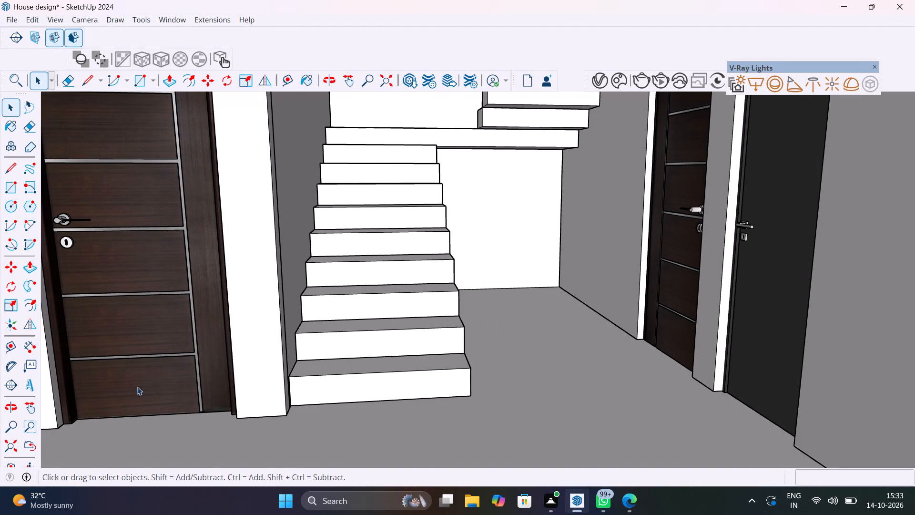
Unhide the hidden room walls beside the upper floor's stairwell opening.
left_click(15, 444)
middle_click_drag(613, 201, 520, 299)
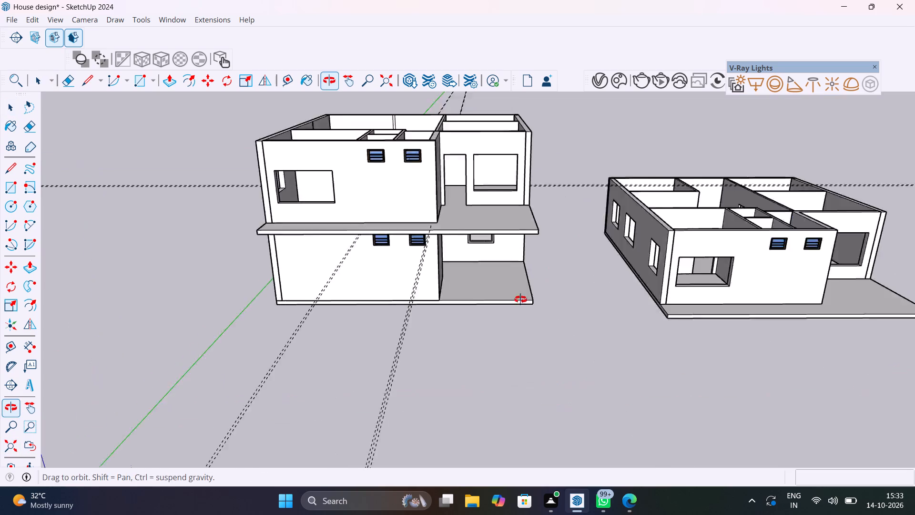
middle_click_drag(520, 299, 476, 375)
scroll(428, 130, "up", 12)
middle_click_drag(548, 182, 563, 205)
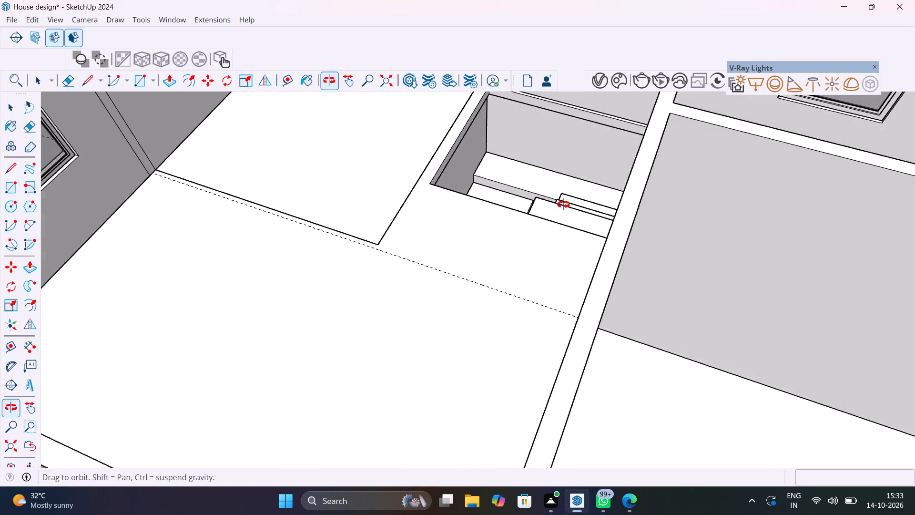
middle_click_drag(563, 205, 574, 269)
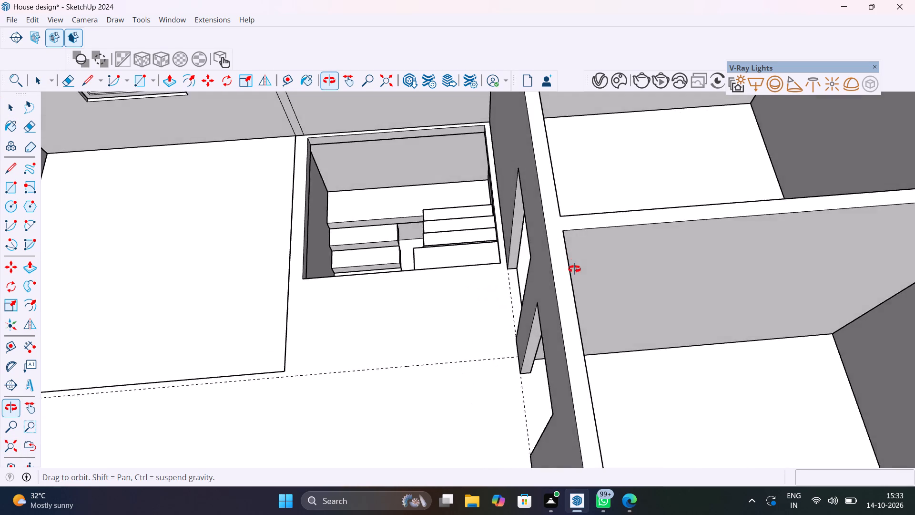
middle_click_drag(574, 269, 592, 221)
scroll(351, 242, "down", 7)
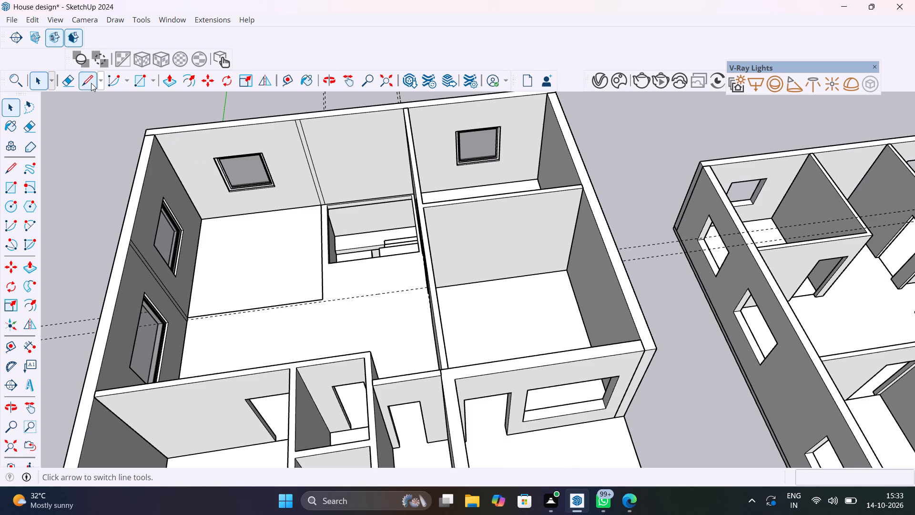
left_click(37, 19)
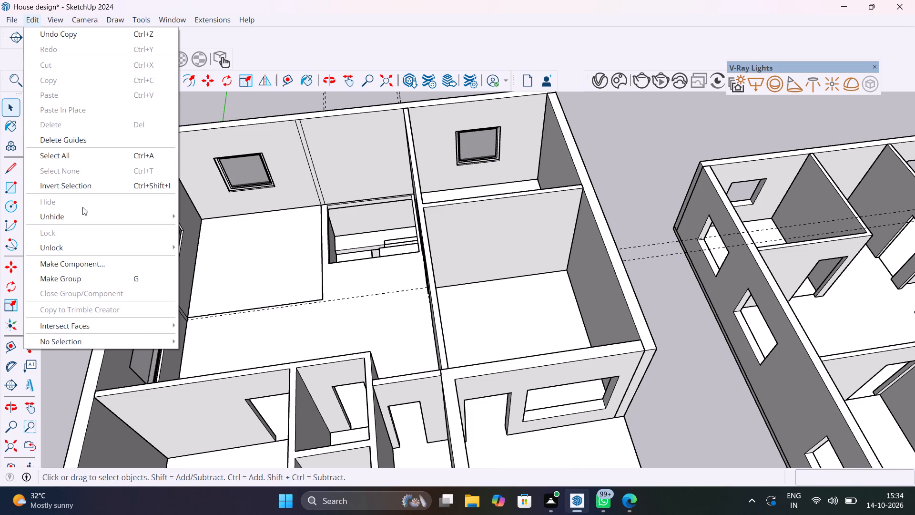
left_click(203, 235)
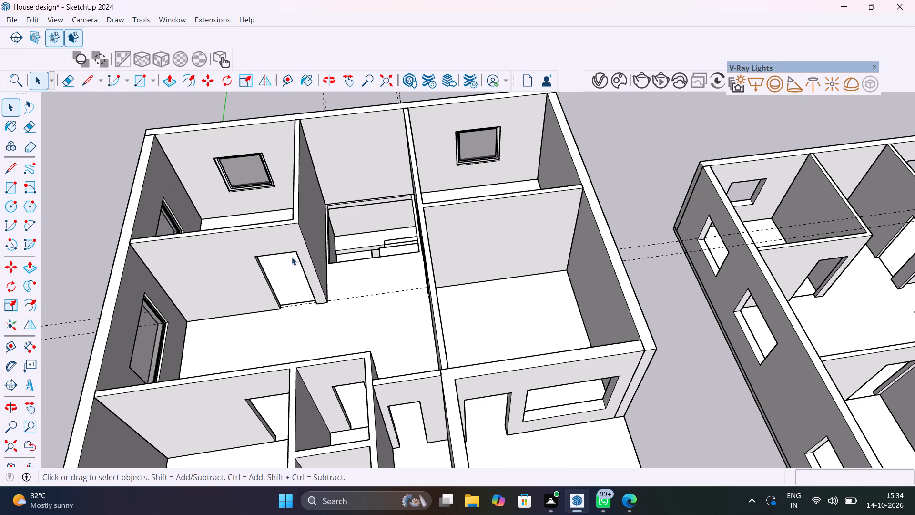
Examine the upper flight's top step and the space beneath it, opening the step for editing and selecting its lower front edge.
middle_click_drag(483, 236, 764, 253)
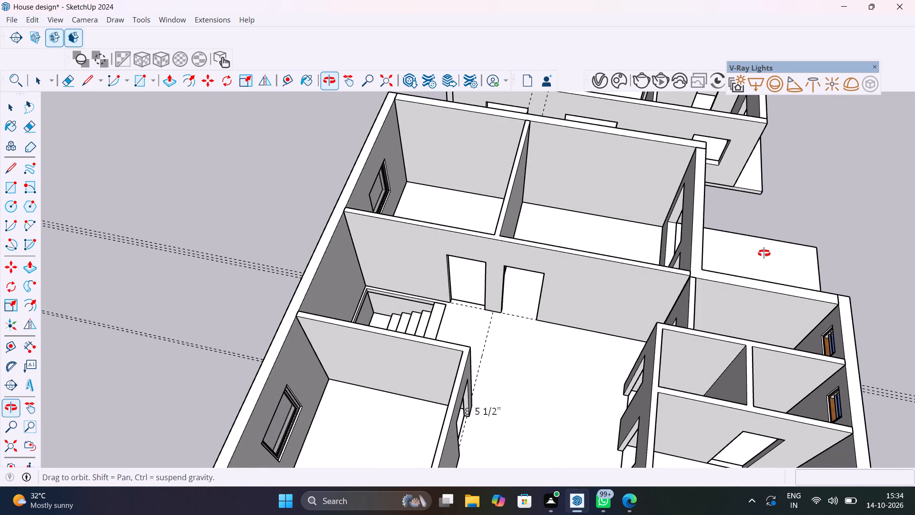
middle_click_drag(764, 253, 764, 254)
scroll(330, 320, "up", 6)
middle_click_drag(409, 334, 621, 354)
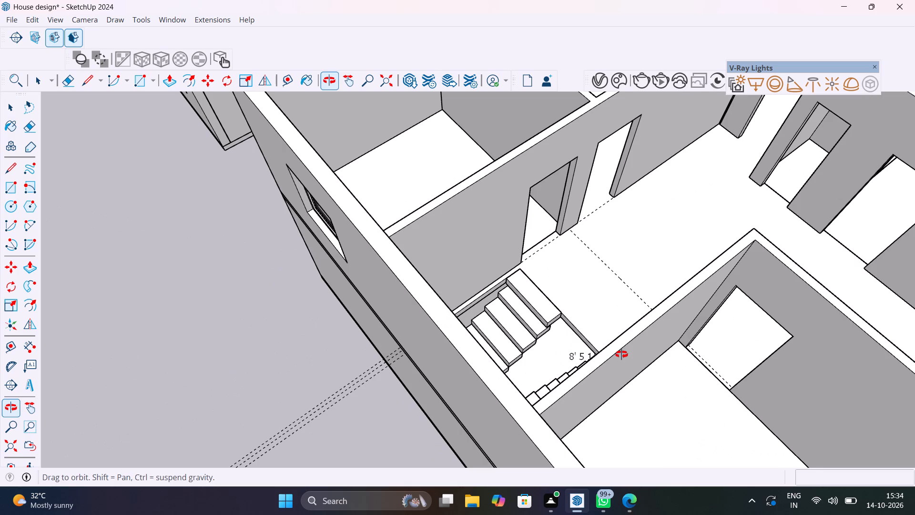
middle_click_drag(621, 354, 621, 355)
scroll(520, 323, "up", 11)
middle_click_drag(586, 328, 592, 261)
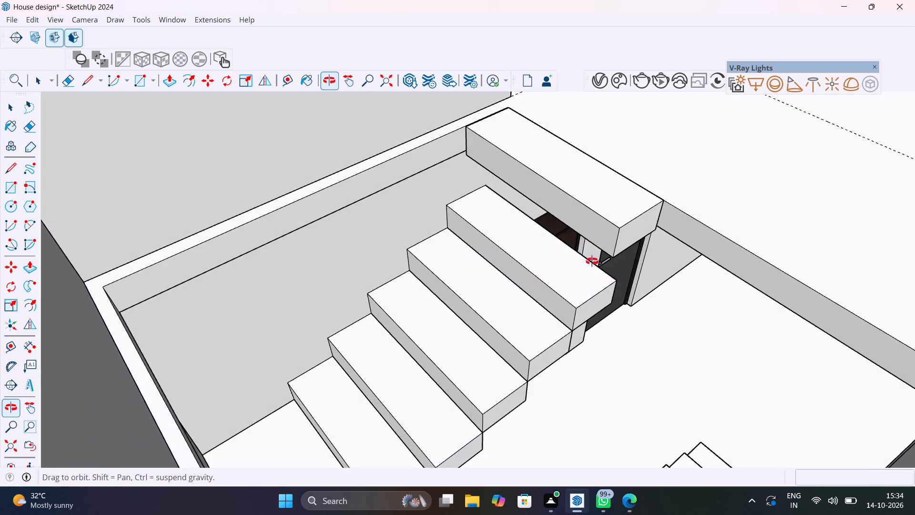
middle_click_drag(592, 261, 603, 286)
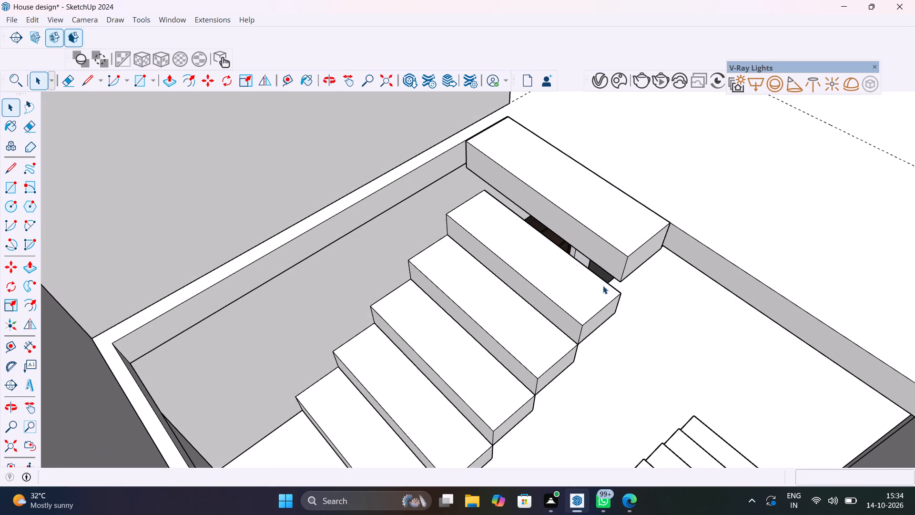
scroll(603, 286, "up", 5)
middle_click_drag(604, 284, 568, 238)
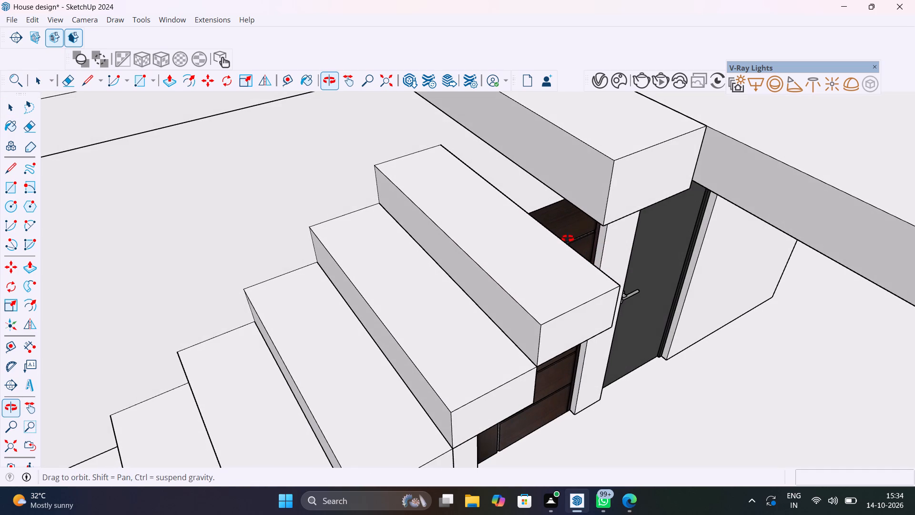
middle_click_drag(568, 238, 552, 295)
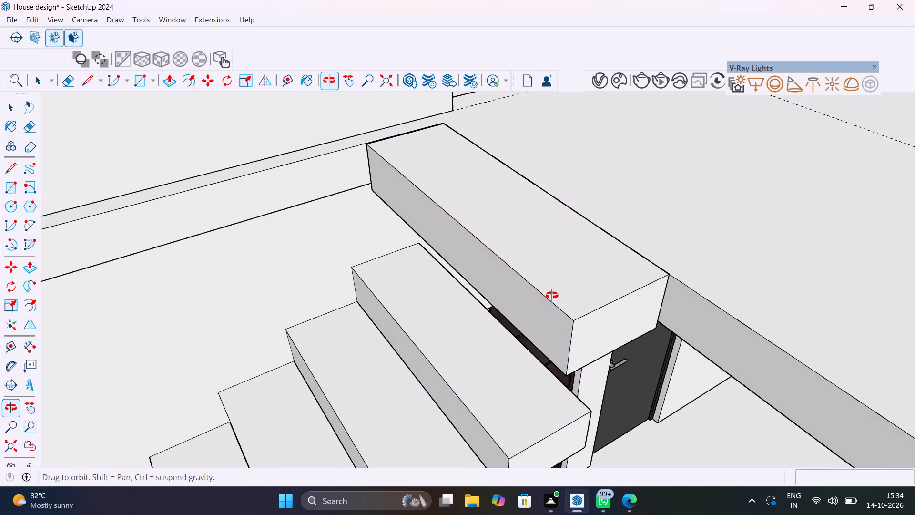
middle_click_drag(552, 295, 552, 295)
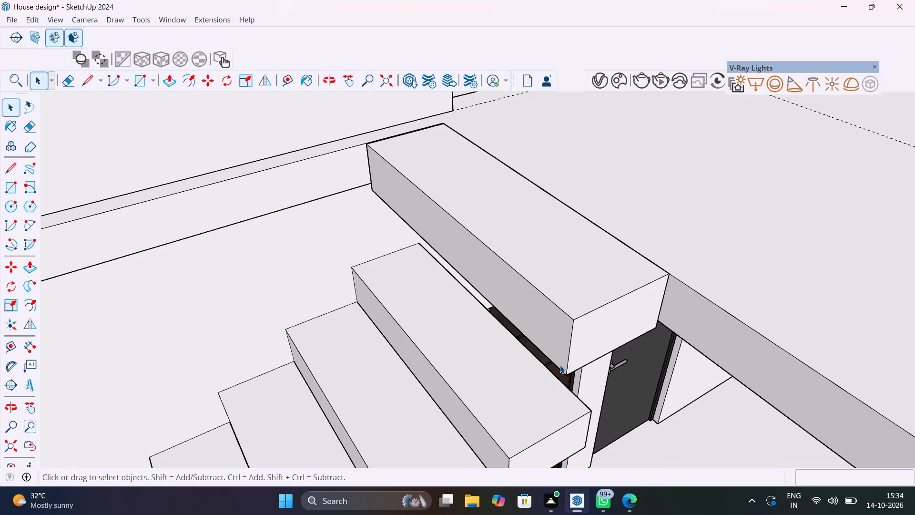
left_click(560, 365)
left_click(559, 370)
double_click(559, 370)
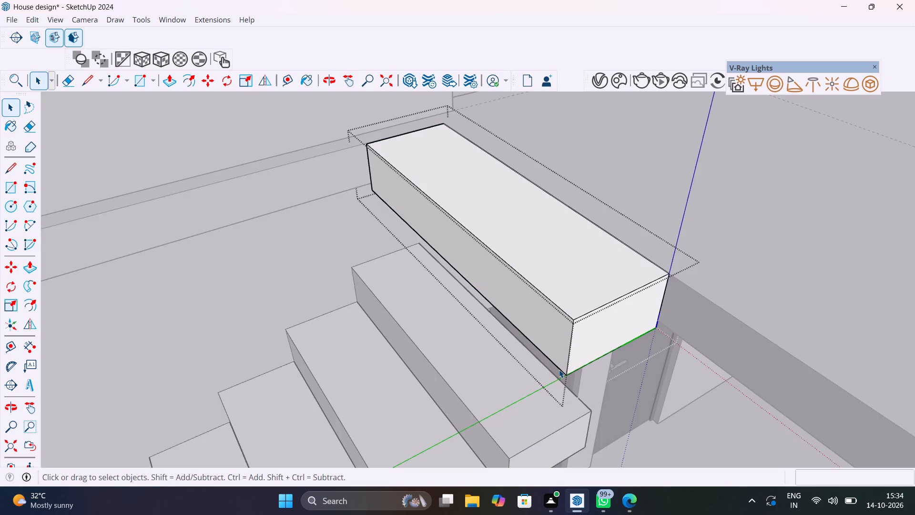
left_click(559, 370)
left_click(559, 370)
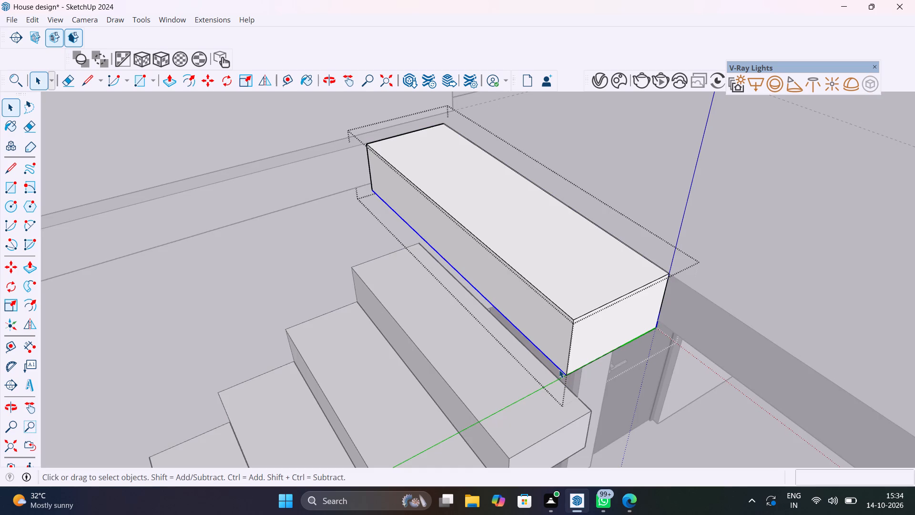
scroll(559, 370, "down", 13)
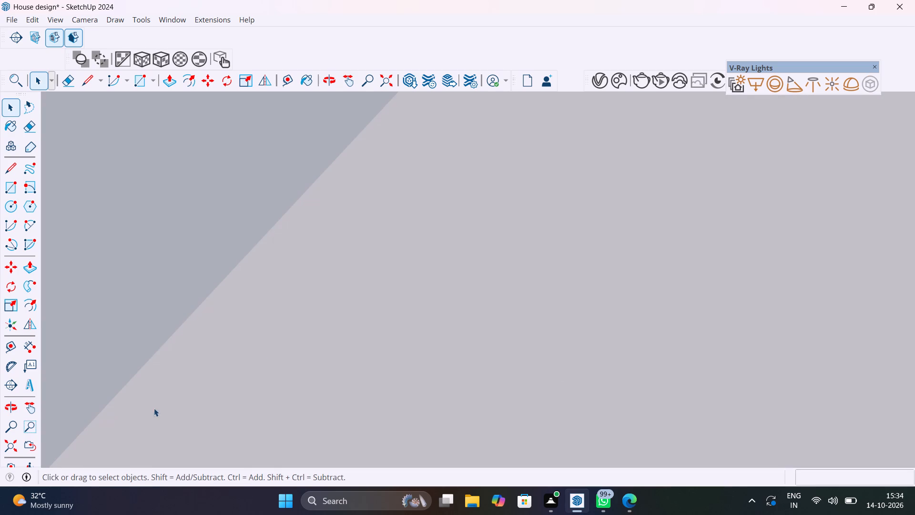
left_click(3, 445)
left_click(156, 281)
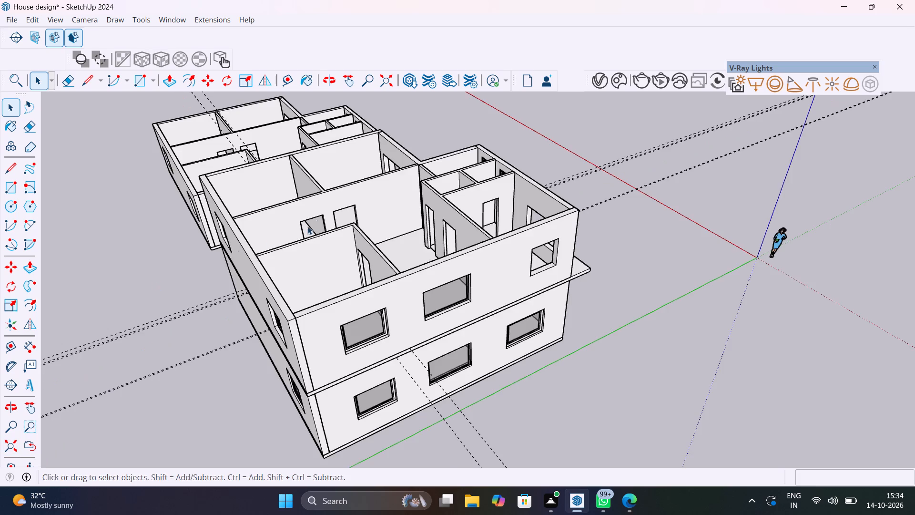
Copy the ground floor's dark wood door from its bottom frame corner up 10' 4 5/8" into the upper-floor doorway nearest the stairwell.
scroll(342, 205, "up", 6)
middle_click_drag(342, 206, 539, 280)
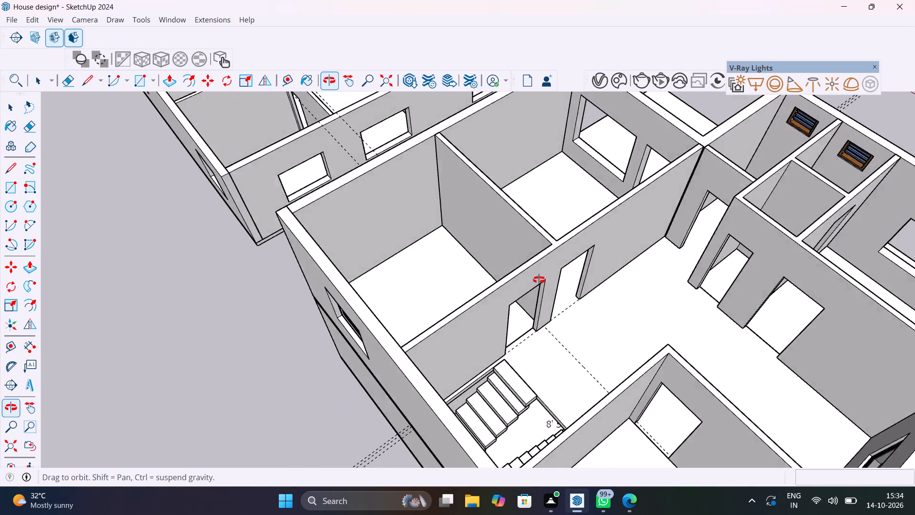
middle_click_drag(539, 280, 167, 196)
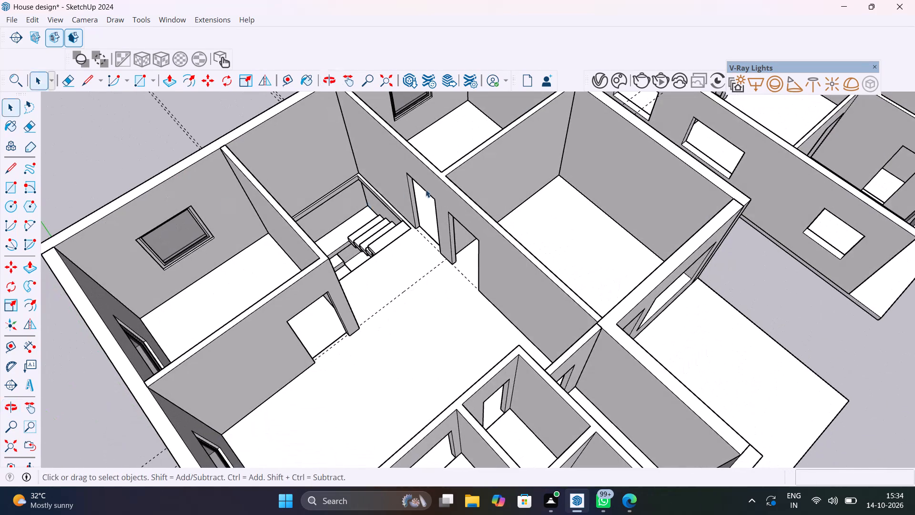
scroll(419, 206, "up", 5)
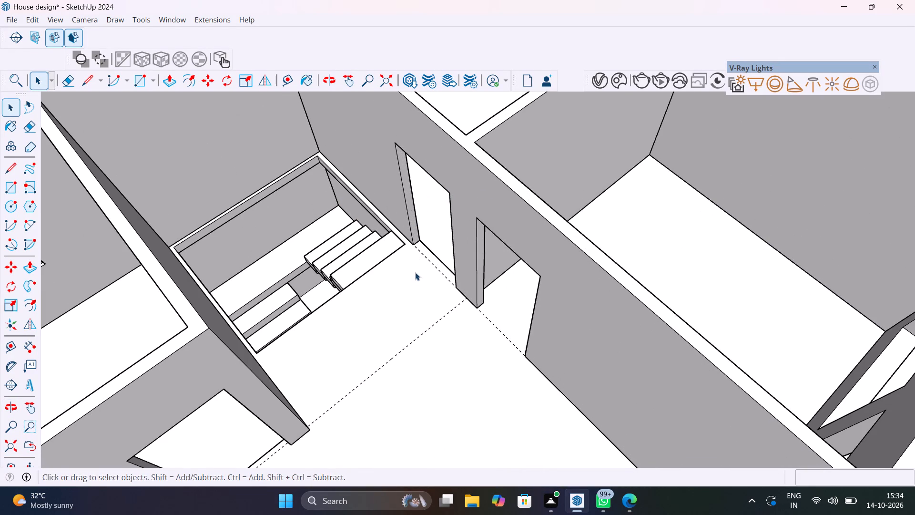
middle_click_drag(415, 272, 500, 141)
scroll(500, 141, "up", 1)
scroll(360, 153, "up", 10)
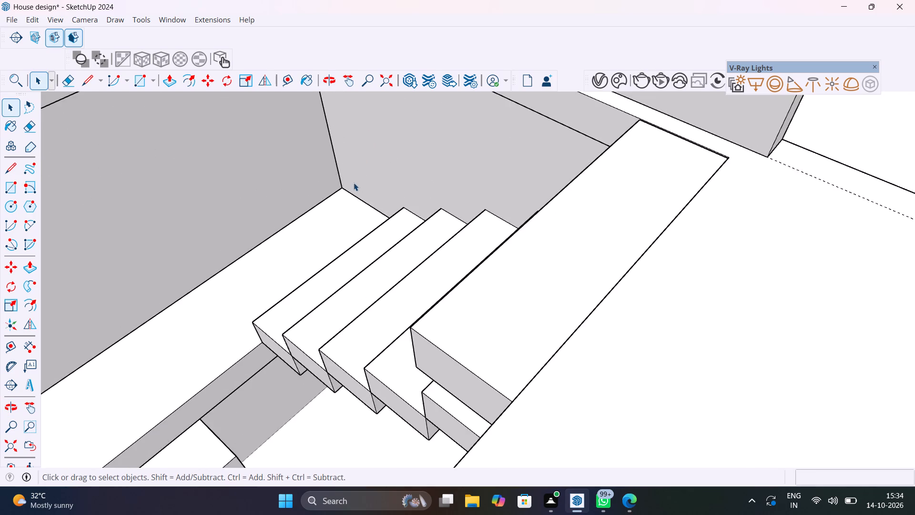
middle_click_drag(349, 192, 467, 145)
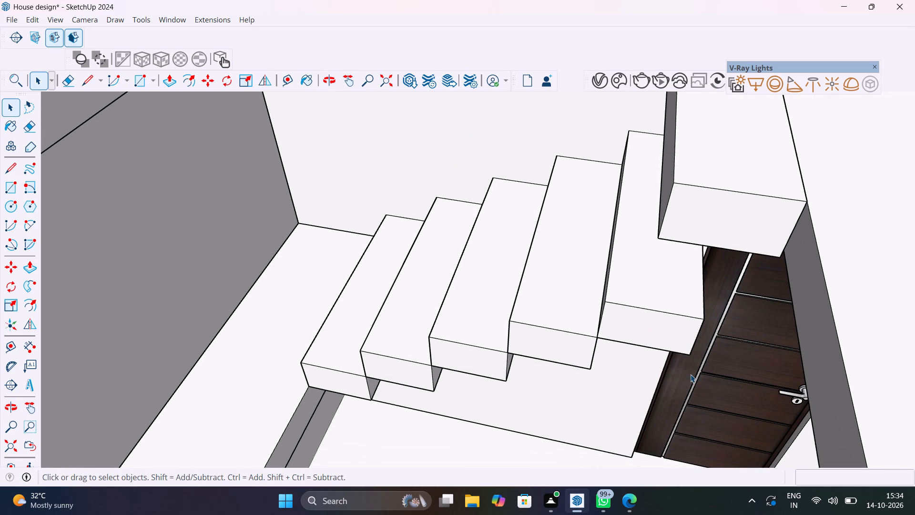
left_click(691, 374)
key("m")
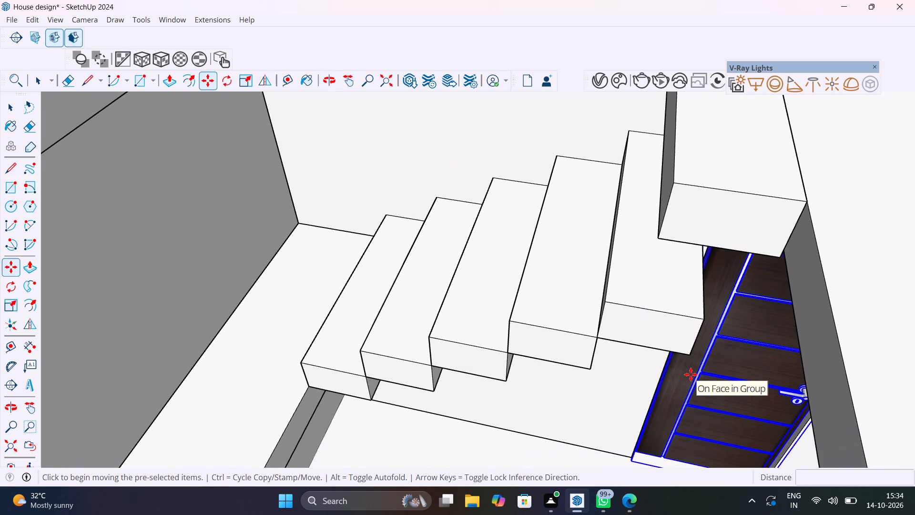
left_click(633, 460)
scroll(561, 295, "down", 5)
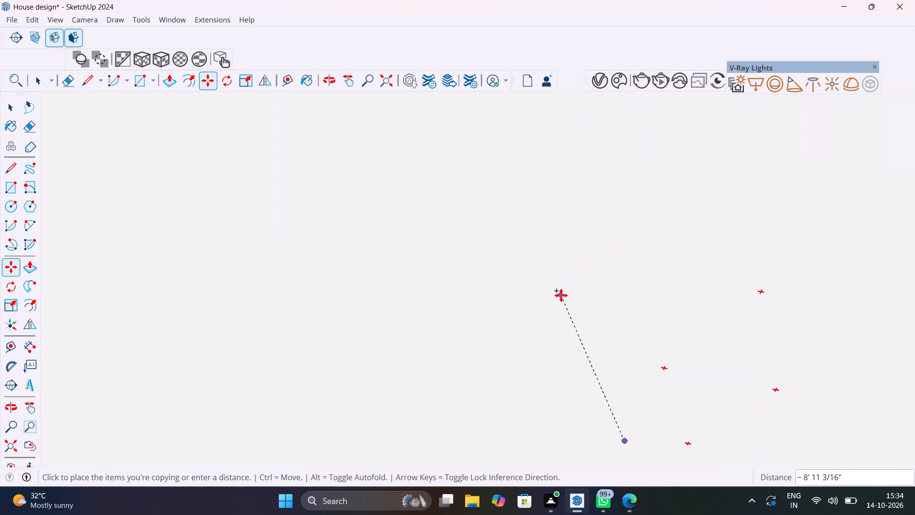
scroll(561, 295, "down", 8)
middle_click_drag(662, 240, 486, 346, "shift")
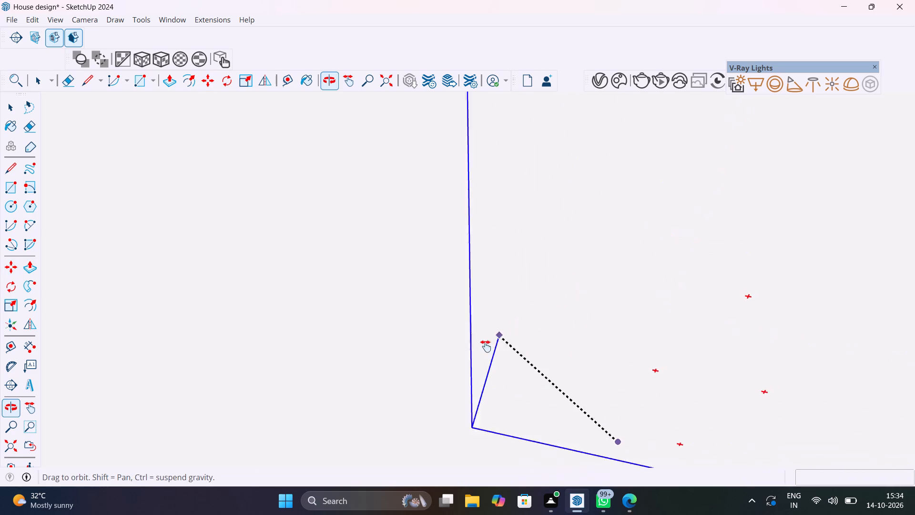
middle_click_drag(486, 346, 478, 354, "shift")
scroll(641, 290, "down", 20)
scroll(641, 290, "down", 20)
scroll(641, 290, "down", 3)
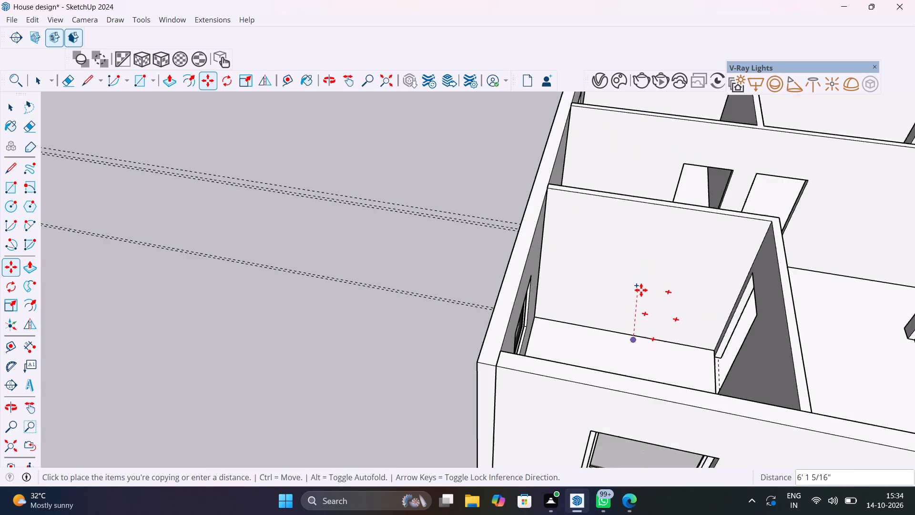
scroll(641, 290, "down", 13)
scroll(695, 270, "up", 10)
middle_click_drag(659, 233, 658, 235, "shift")
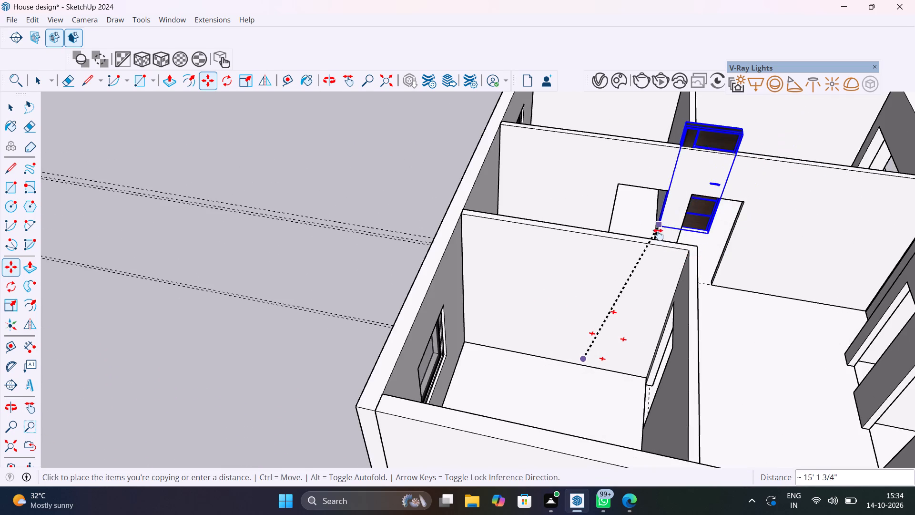
middle_click_drag(658, 235, 645, 318, "shift")
scroll(634, 347, "up", 14)
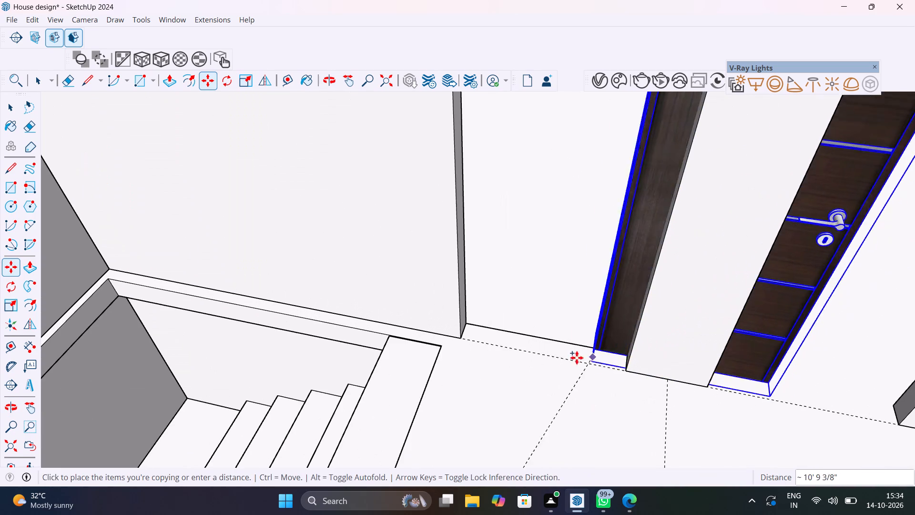
scroll(472, 334, "up", 11)
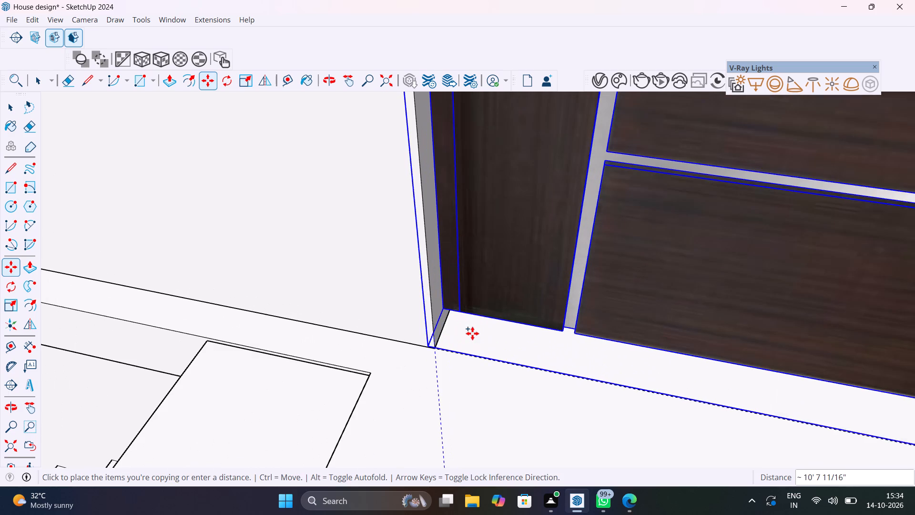
scroll(447, 333, "up", 6)
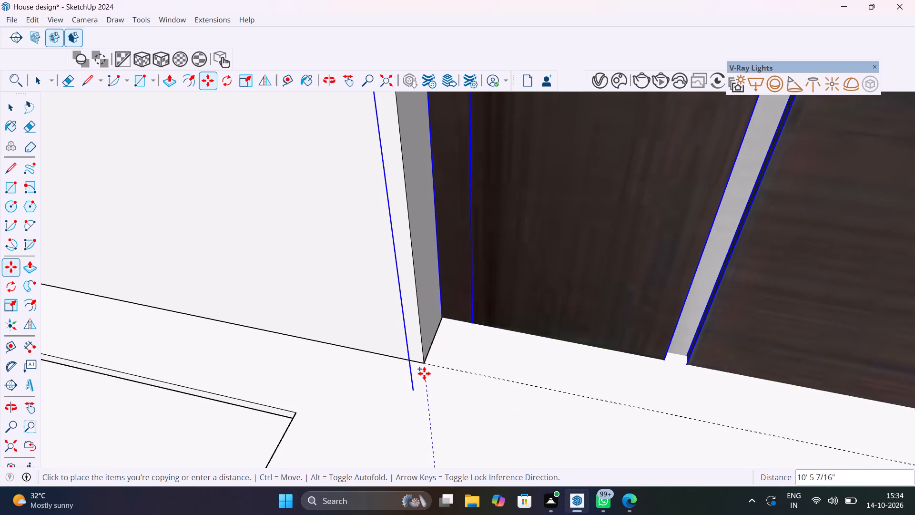
left_click(423, 386)
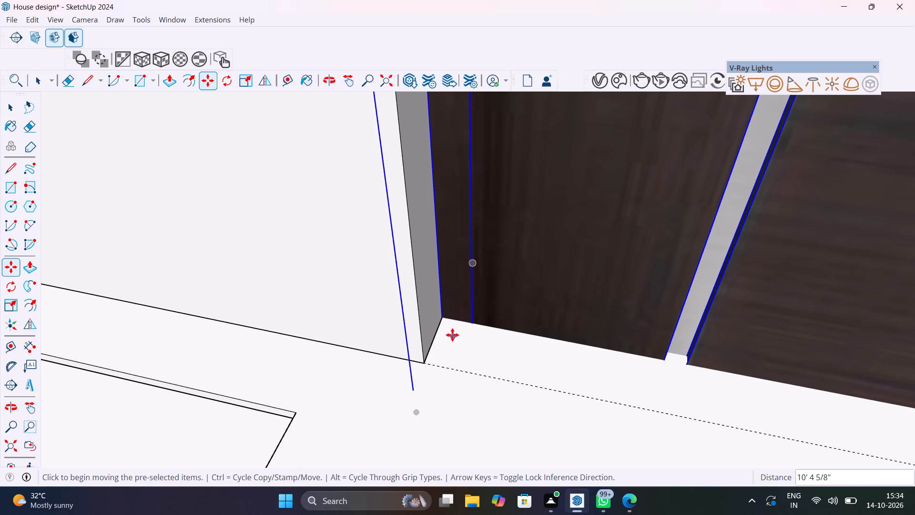
Copy the fitted upper-floor door from its bottom frame corner about 4' 4 1/2" along the wall into the adjacent doorway.
left_click(445, 319)
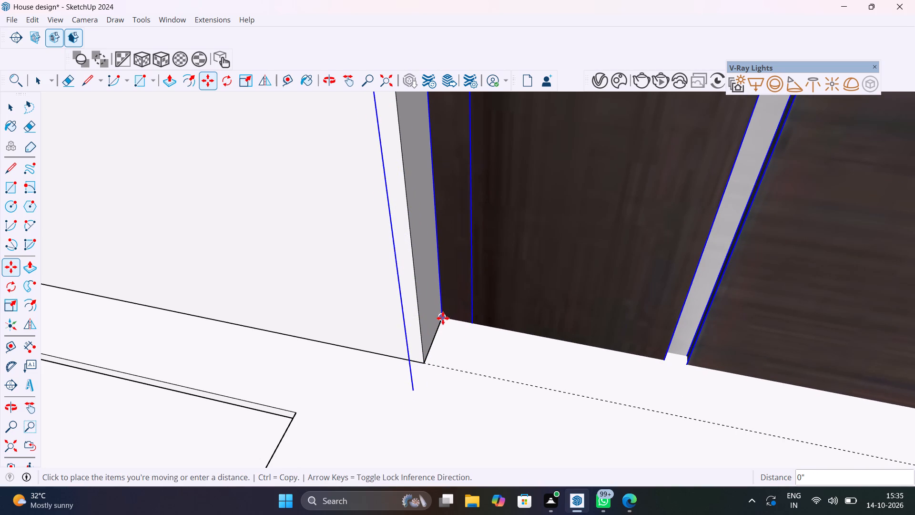
left_click(443, 318)
left_click(443, 318)
scroll(496, 320, "down", 3)
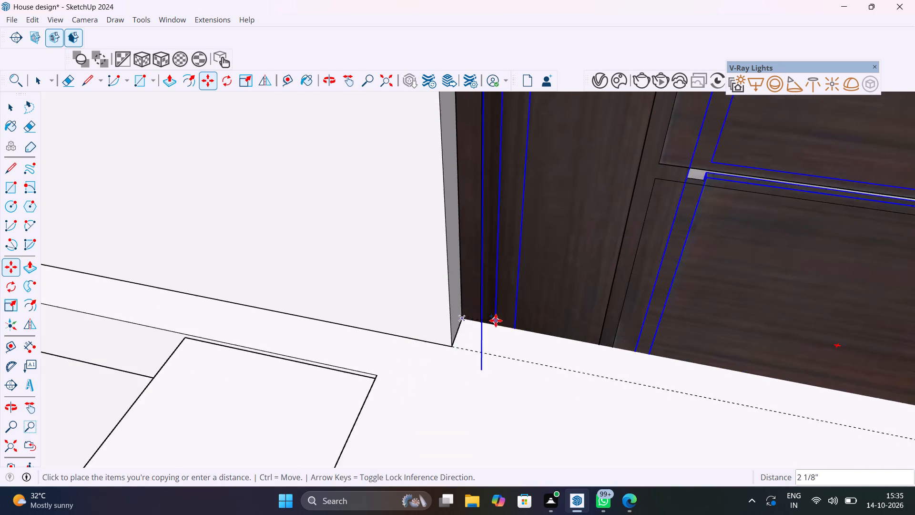
scroll(496, 320, "down", 18)
middle_click_drag(730, 345, 708, 343, "shift")
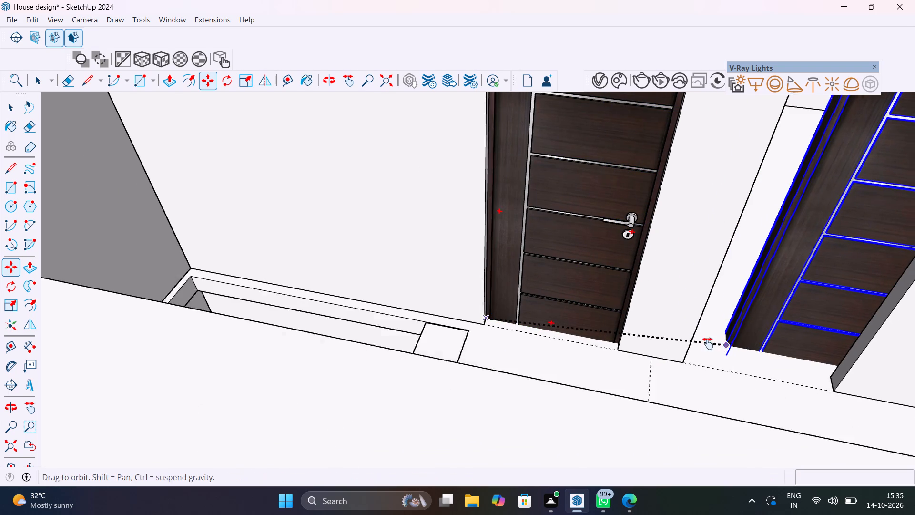
middle_click_drag(708, 343, 545, 302, "shift")
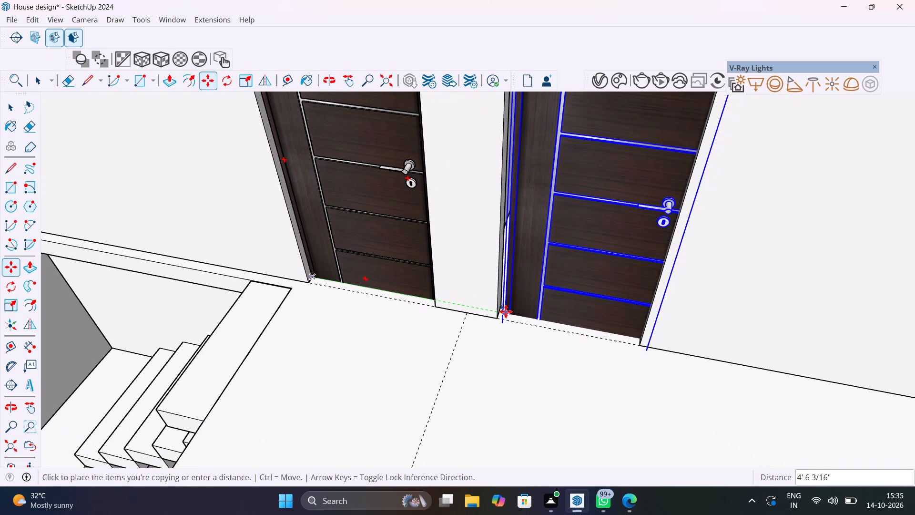
scroll(500, 308, "up", 12)
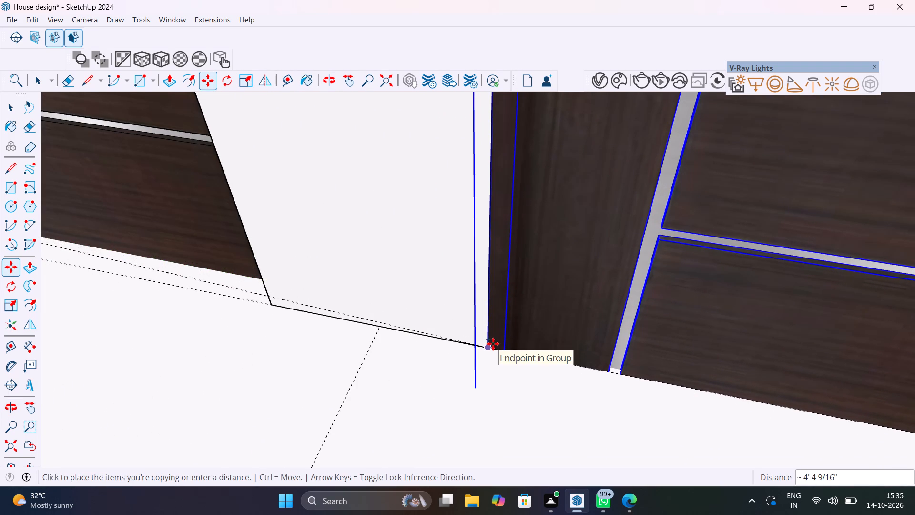
middle_click_drag(501, 330, 450, 229)
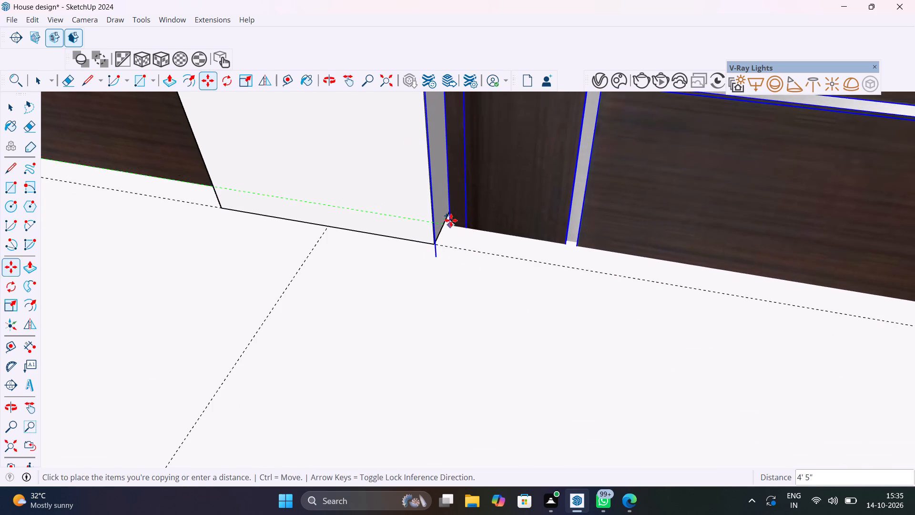
scroll(451, 220, "up", 12)
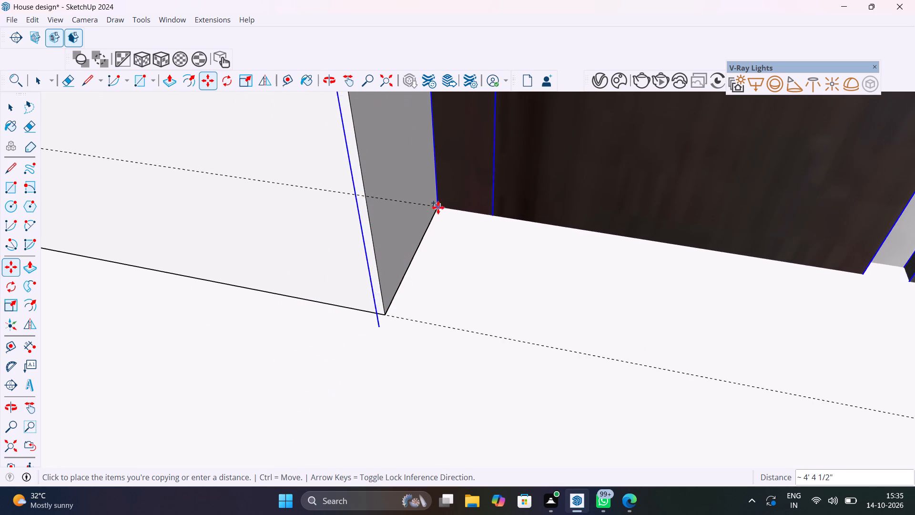
left_click(430, 234)
Copy the second fitted door about 9' 7 3/8" out onto the open hall floor.
scroll(430, 234, "down", 20)
scroll(430, 234, "down", 16)
middle_click_drag(437, 248, 537, 271)
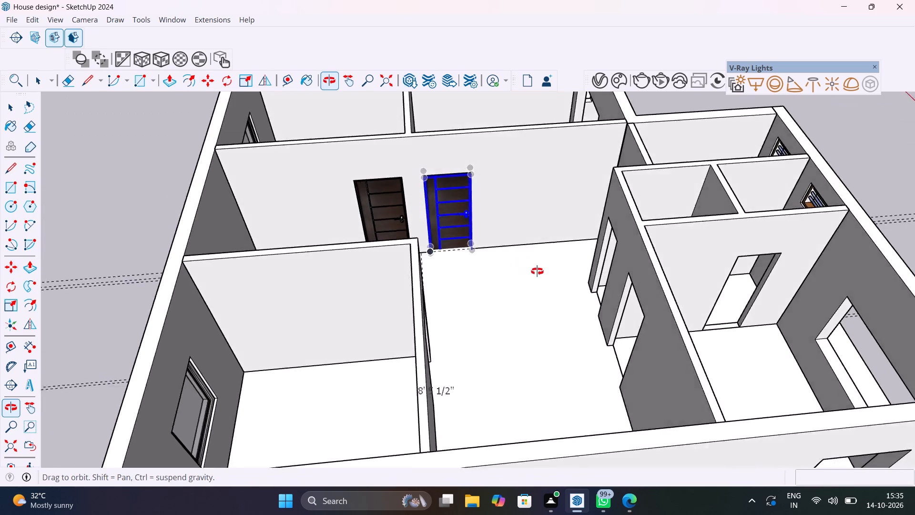
middle_click_drag(537, 271, 679, 279)
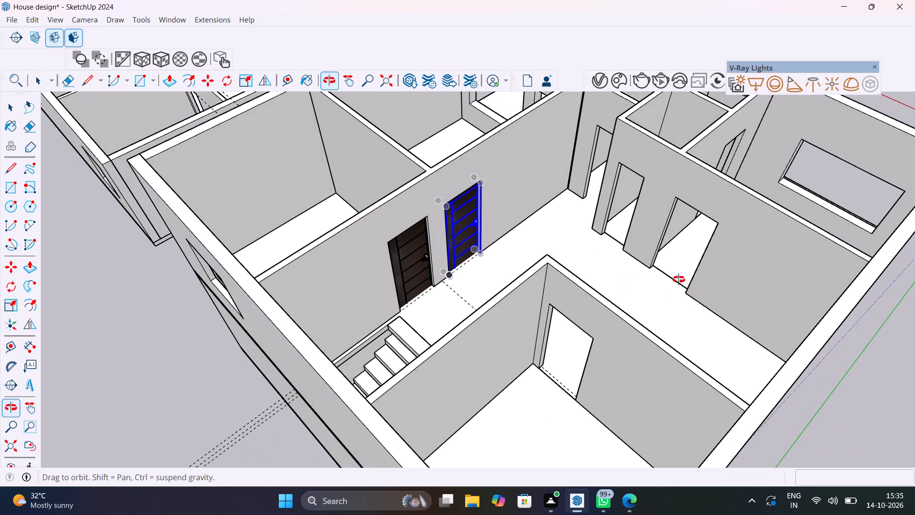
middle_click_drag(679, 279, 679, 279)
scroll(477, 251, "up", 6)
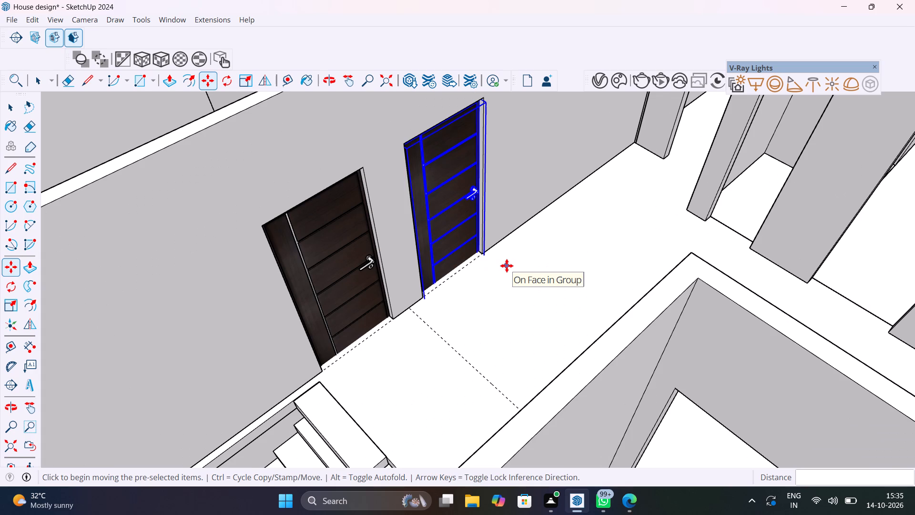
left_click(429, 299)
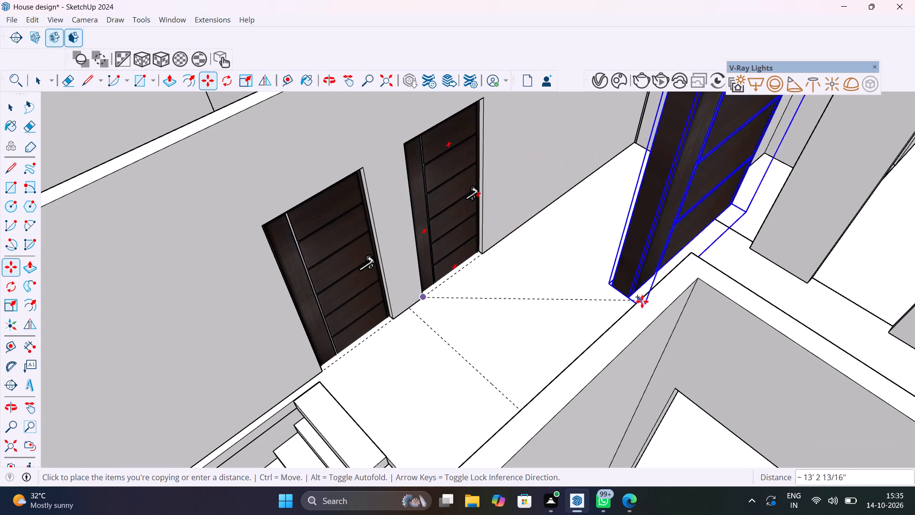
middle_click_drag(767, 328, 600, 301)
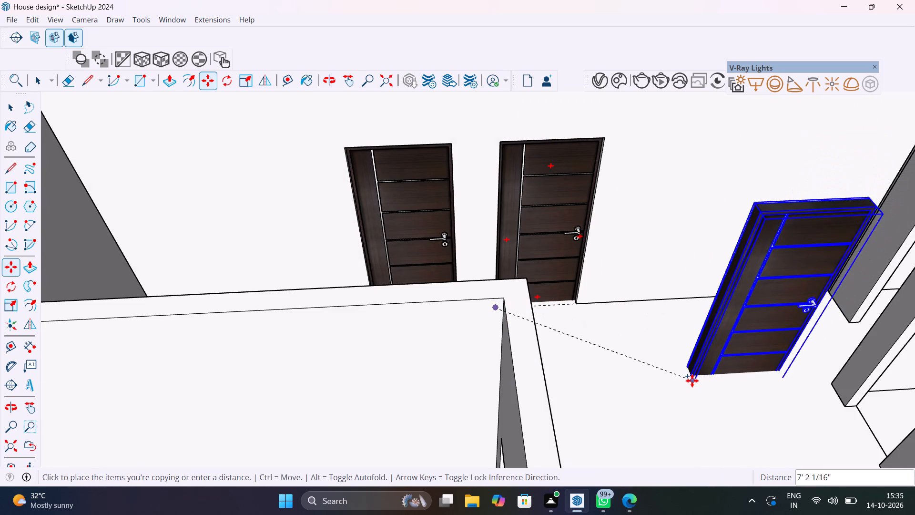
middle_click_drag(692, 380, 541, 183, "shift")
scroll(541, 184, "up", 1)
left_click(532, 290)
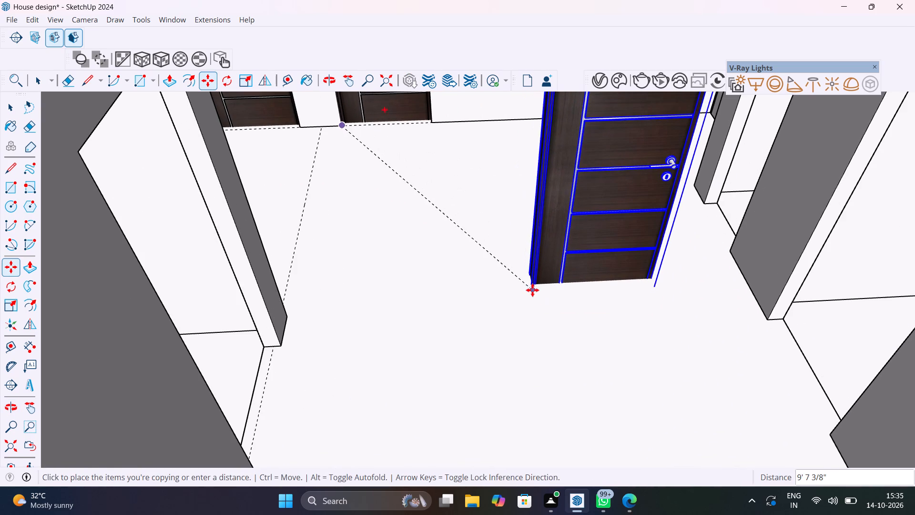
Rotate the free-standing door copy 90 degrees about a point beside its bottom frame corner, and deselect it.
key("q")
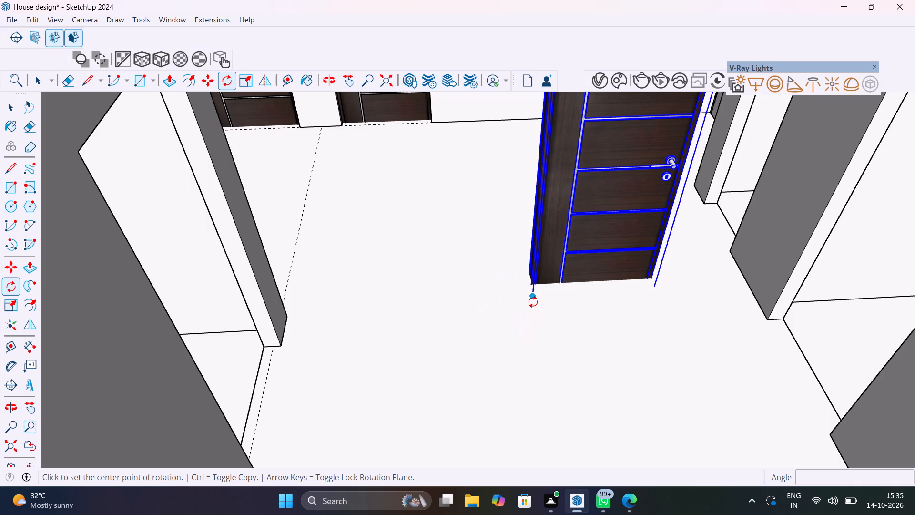
double_click(517, 293)
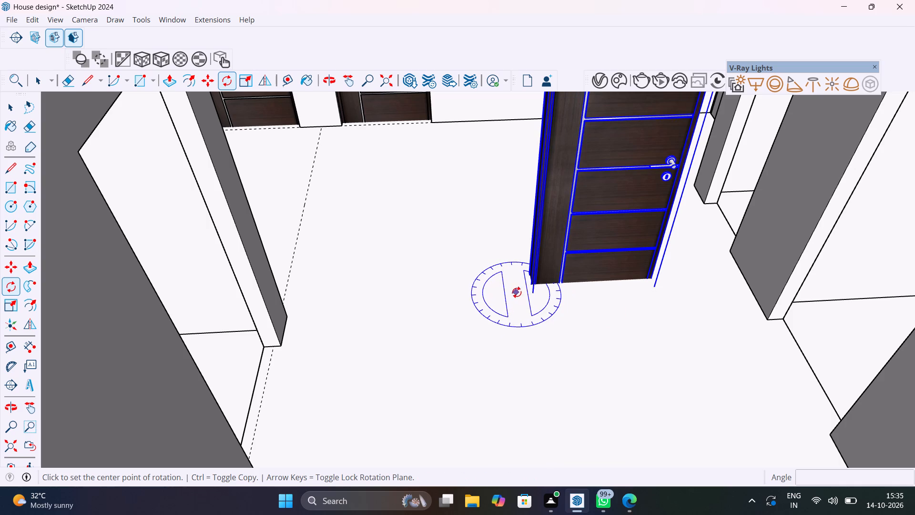
left_click(527, 221)
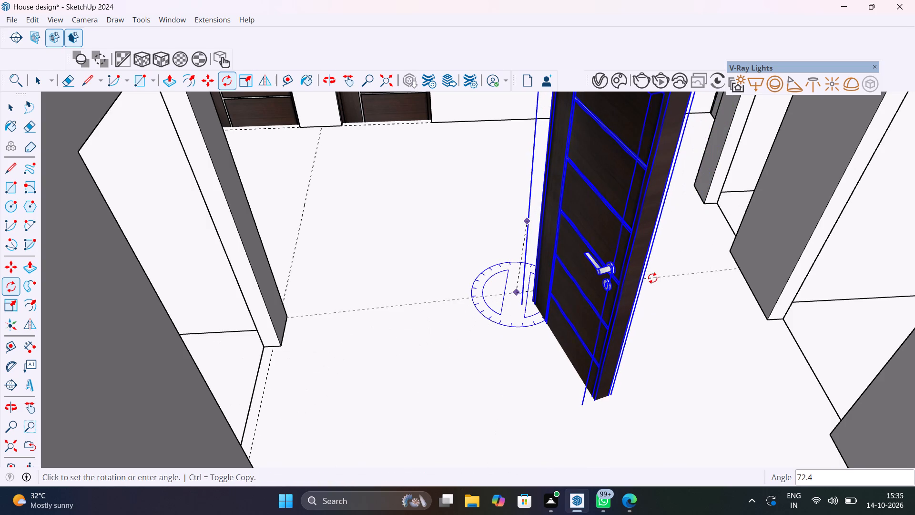
type("90")
key("Return")
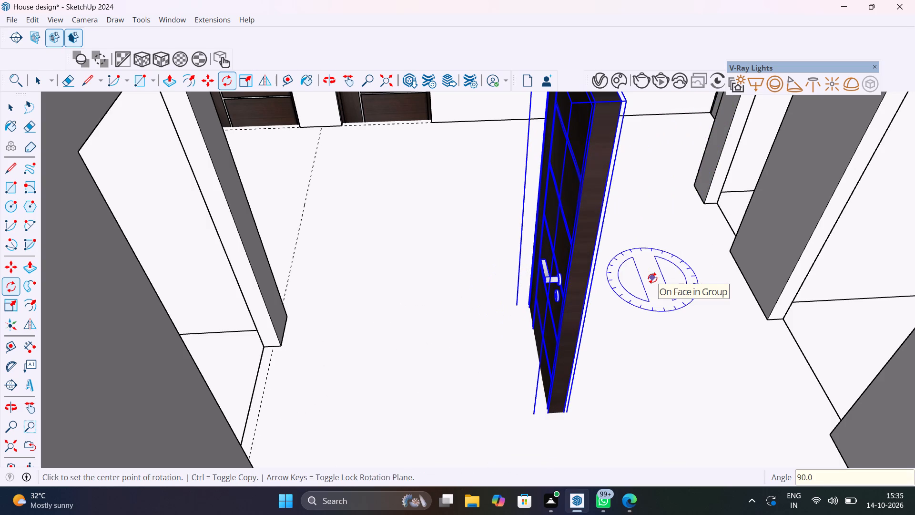
key("space")
scroll(623, 319, "down", 8)
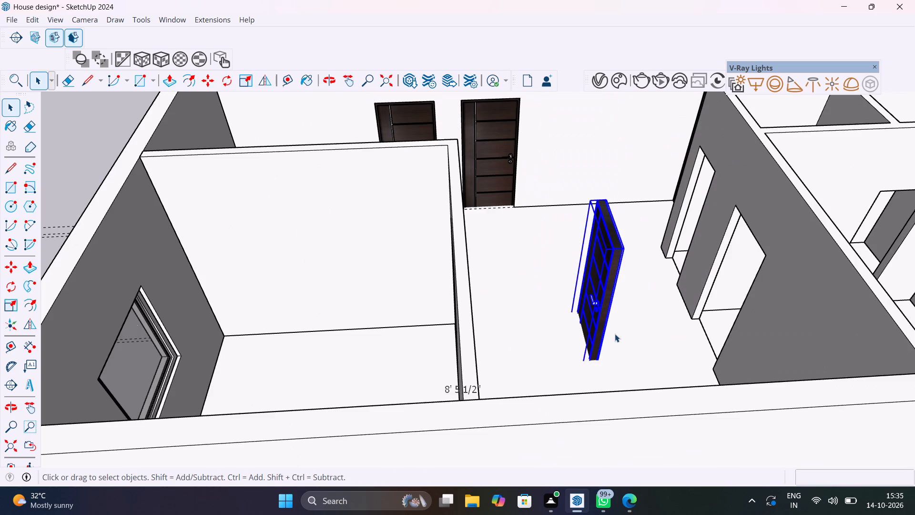
scroll(615, 329, "down", 6)
left_click(826, 184)
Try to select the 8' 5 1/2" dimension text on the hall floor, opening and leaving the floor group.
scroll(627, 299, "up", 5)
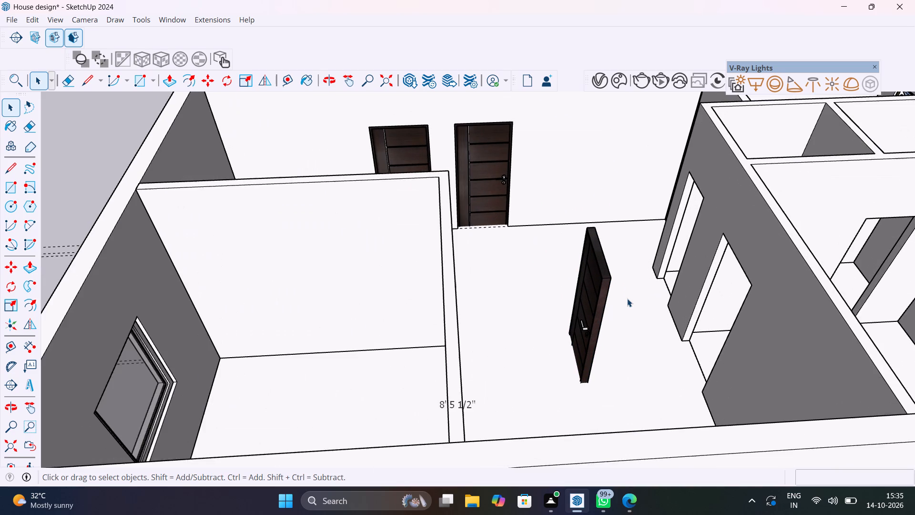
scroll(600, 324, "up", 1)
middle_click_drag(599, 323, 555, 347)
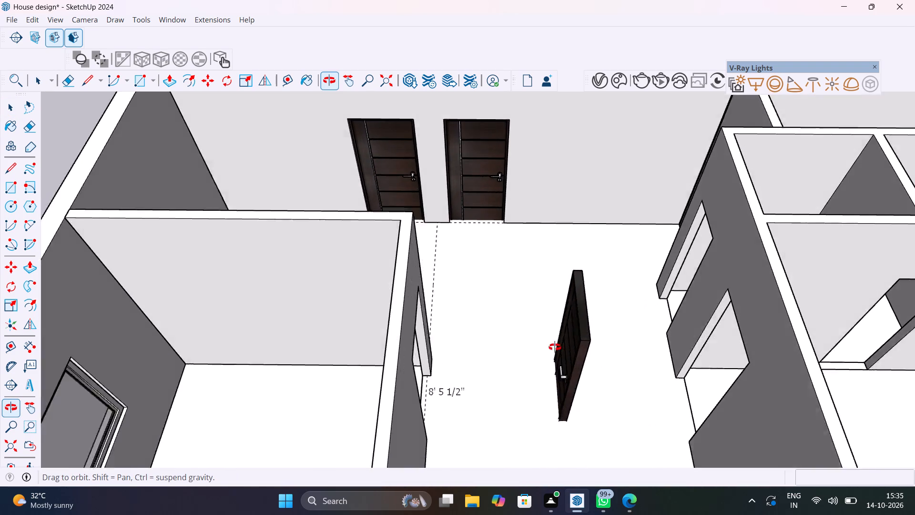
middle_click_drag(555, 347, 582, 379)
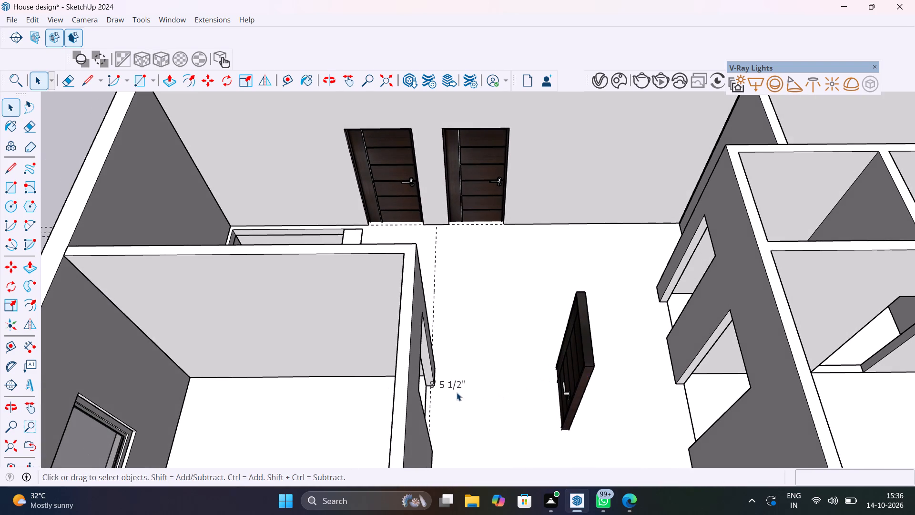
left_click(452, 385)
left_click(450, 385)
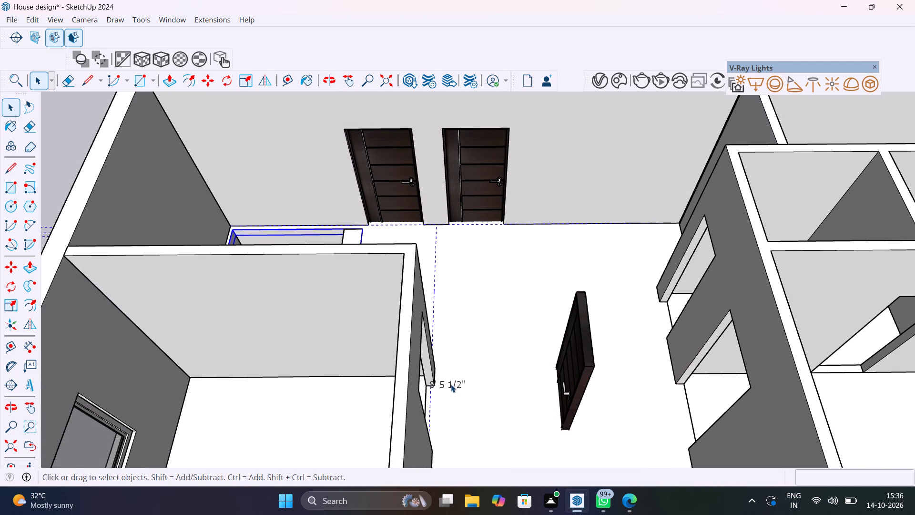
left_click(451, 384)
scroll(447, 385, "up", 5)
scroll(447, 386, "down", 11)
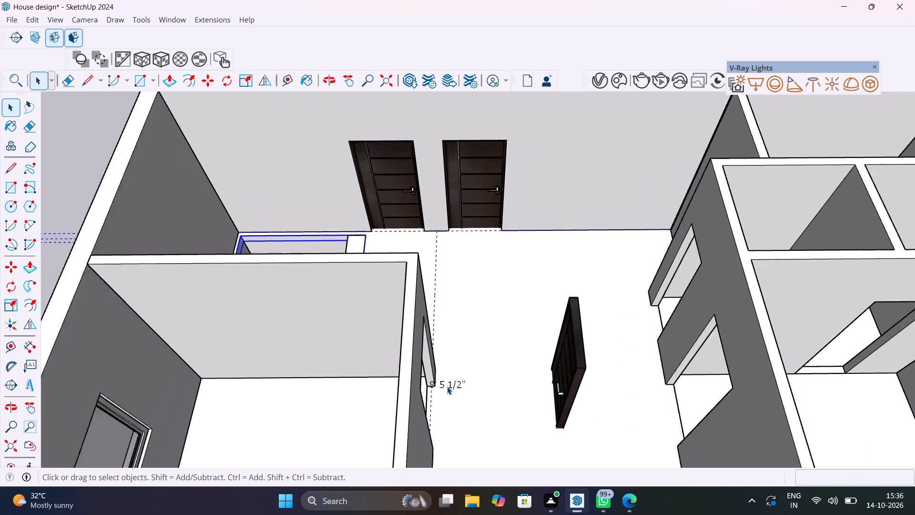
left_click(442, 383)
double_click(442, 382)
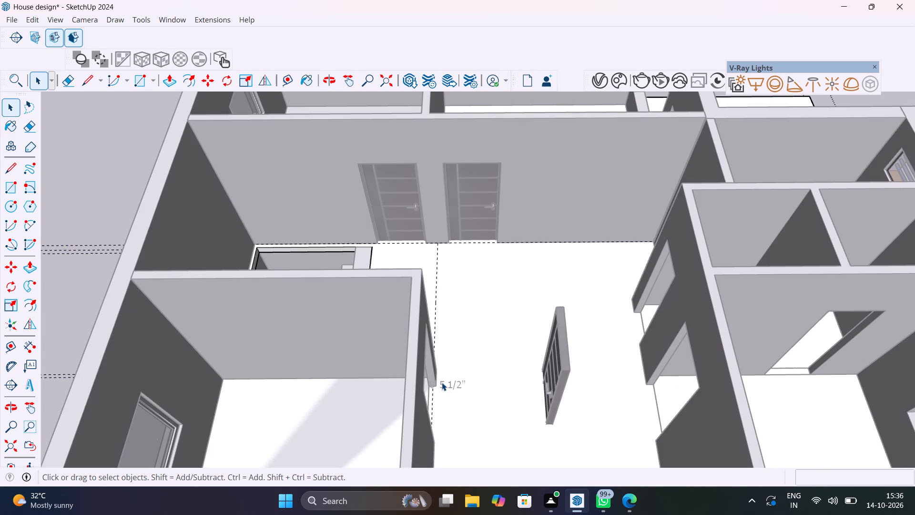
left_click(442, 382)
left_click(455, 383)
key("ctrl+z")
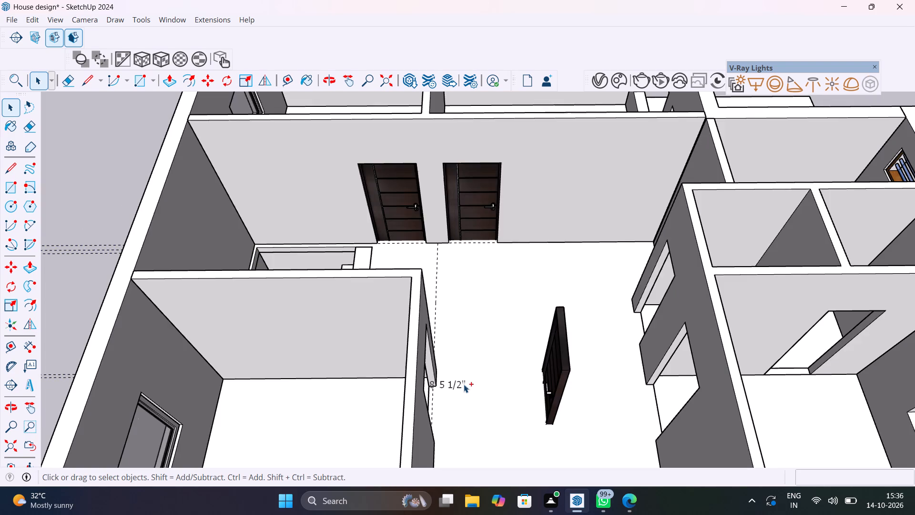
Copy the rotated door about 5' 7 13/16" into the facing wall's doorway nearest the outer window wall.
scroll(464, 384, "down", 7)
middle_click_drag(492, 386, 794, 339)
scroll(645, 257, "up", 9)
middle_click_drag(645, 257, 626, 277)
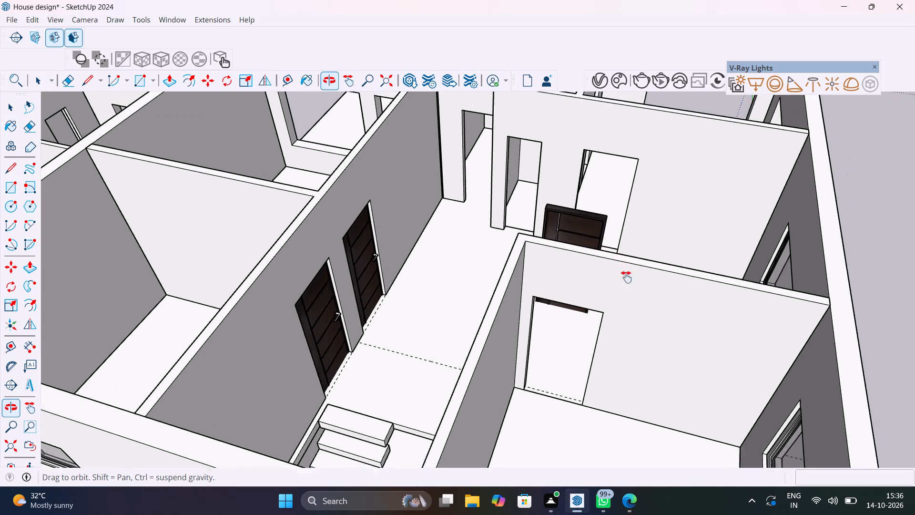
middle_click_drag(626, 277, 633, 410)
scroll(587, 357, "up", 6)
middle_click_drag(589, 354, 536, 288, "shift")
left_click(356, 239)
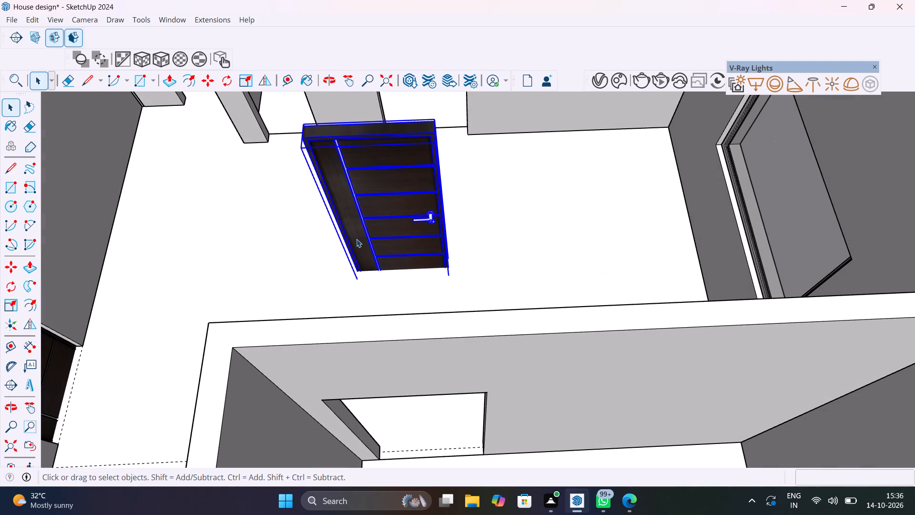
key("m")
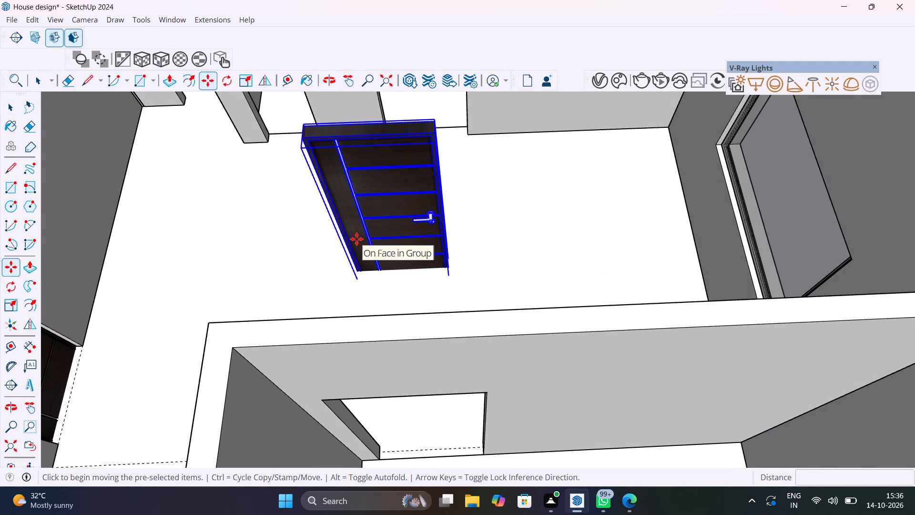
left_click(358, 282)
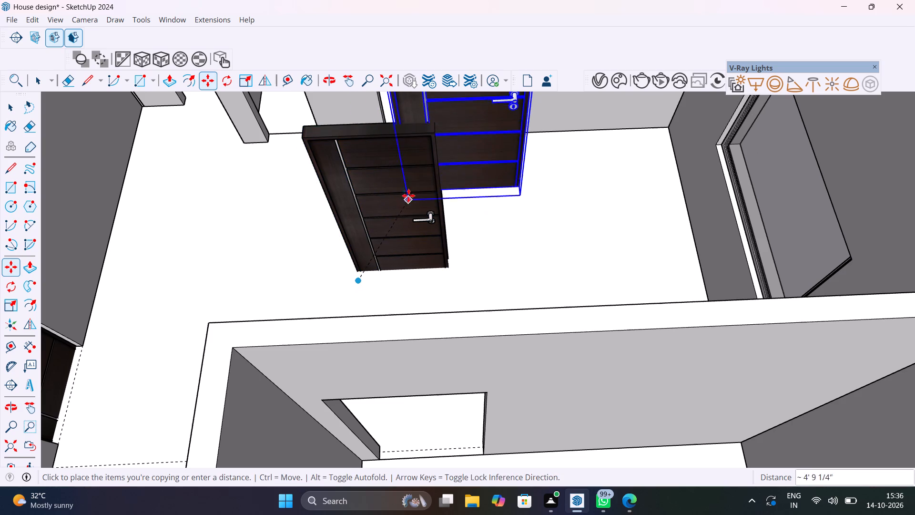
scroll(415, 181, "up", 1)
middle_click_drag(419, 211, 430, 347, "shift")
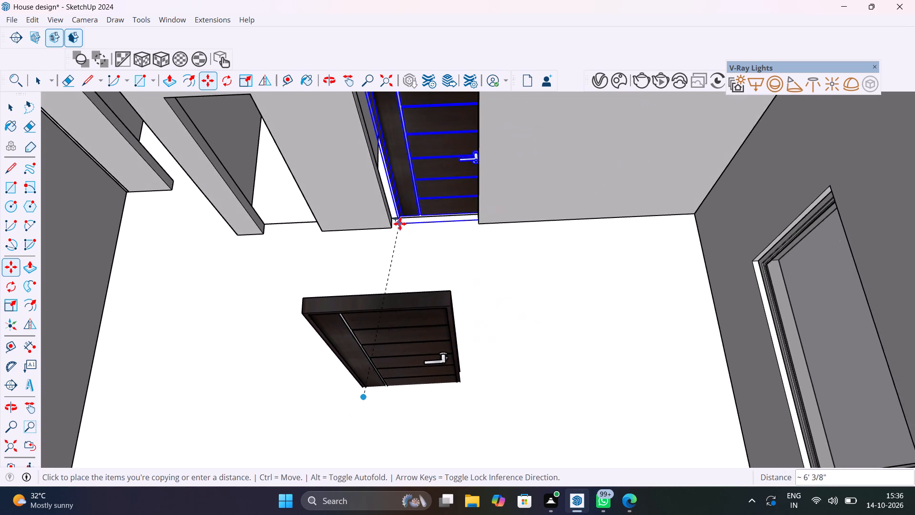
scroll(400, 224, "up", 17)
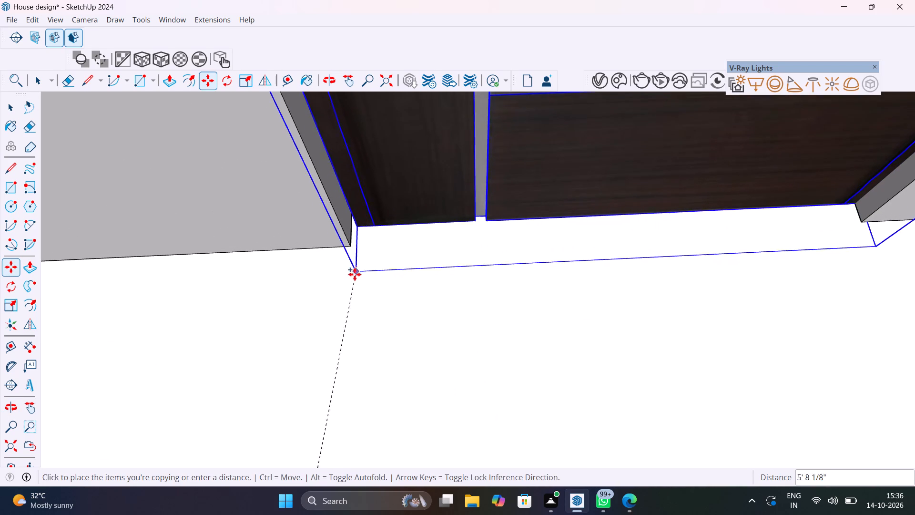
left_click(355, 276)
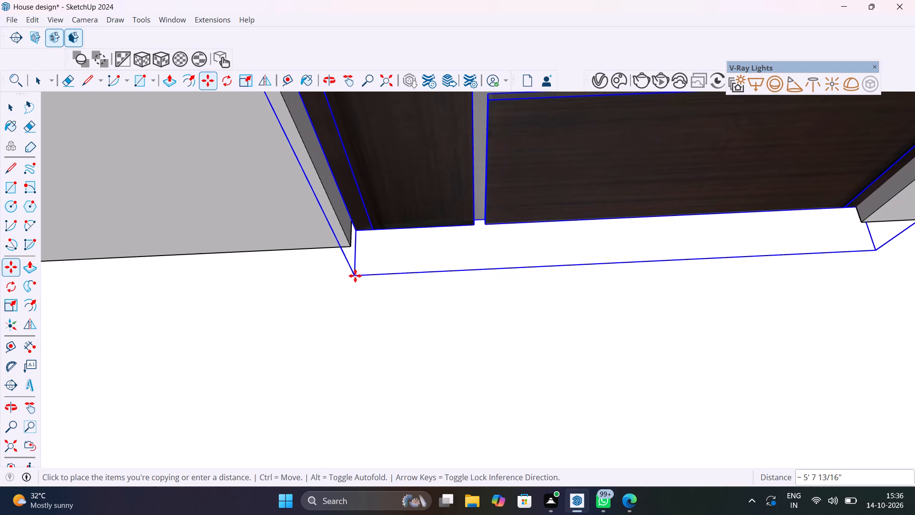
Move the new door copy about 1 1/16" so its bottom frame corner meets the doorway's inner floor corner.
left_click(360, 232)
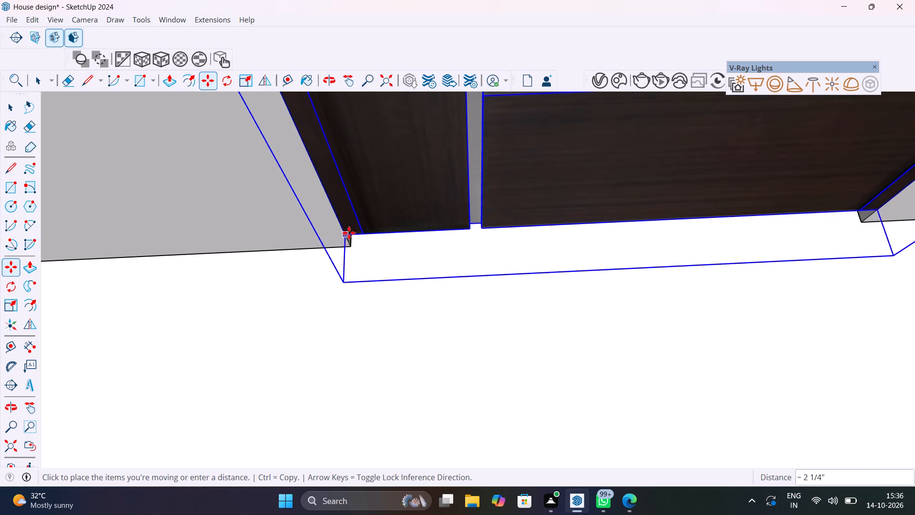
scroll(355, 222, "up", 10)
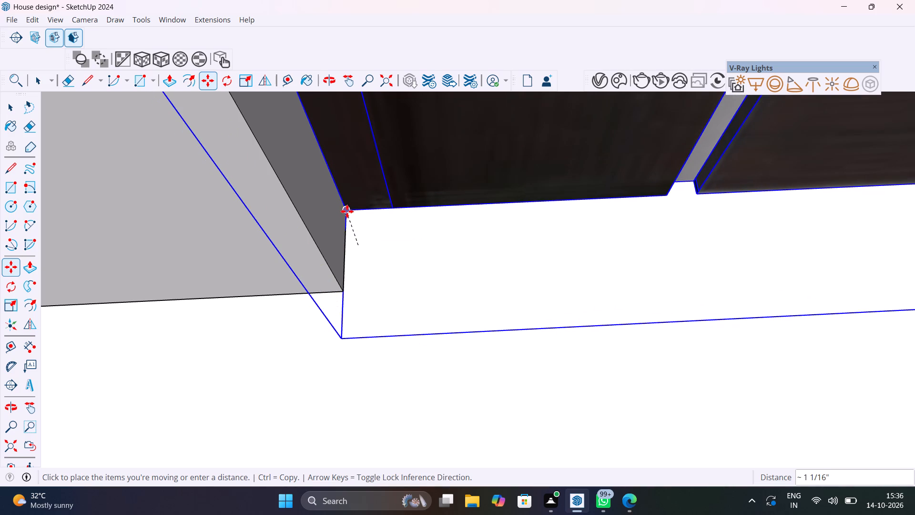
left_click(347, 211)
scroll(390, 260, "down", 20)
scroll(390, 260, "down", 14)
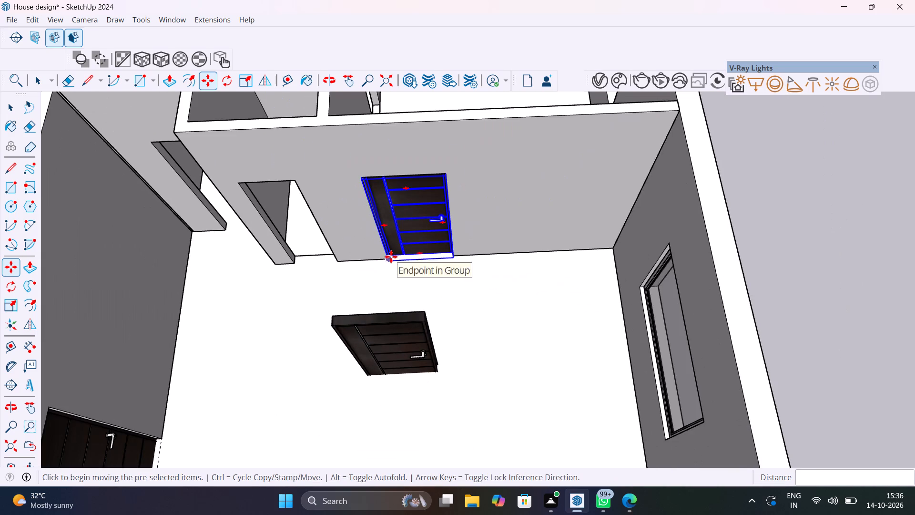
Move the free-standing door from its bottom frame corner to the floor corner of the empty doorway in the opposite wall, beside the stair hall.
middle_click_drag(411, 278, 822, 222)
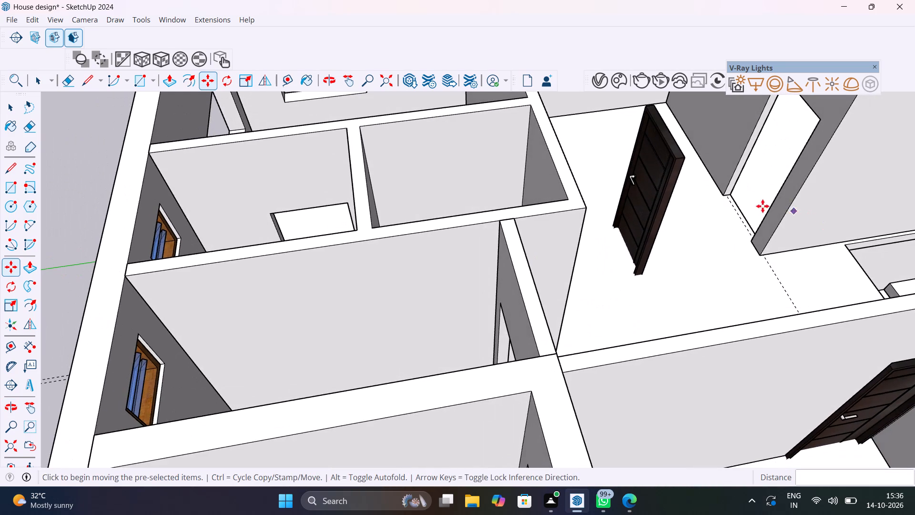
scroll(649, 203, "up", 11)
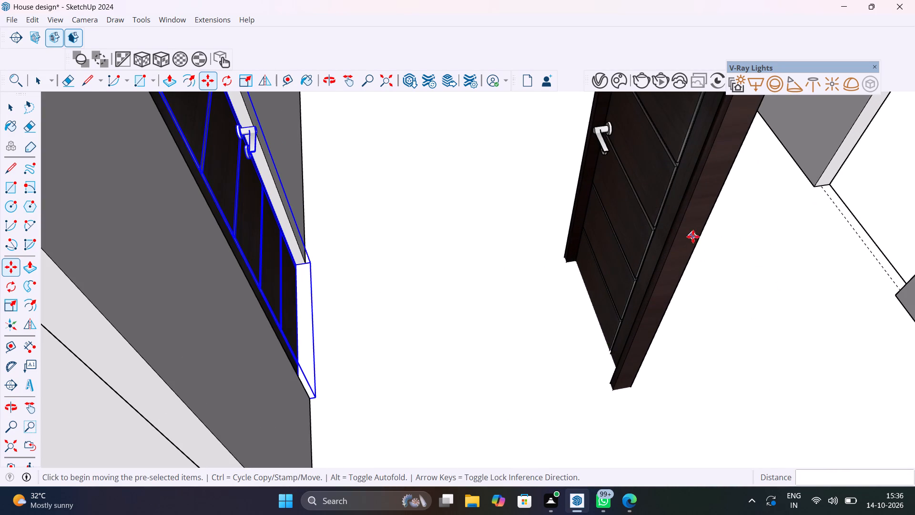
middle_click_drag(698, 247, 786, 381)
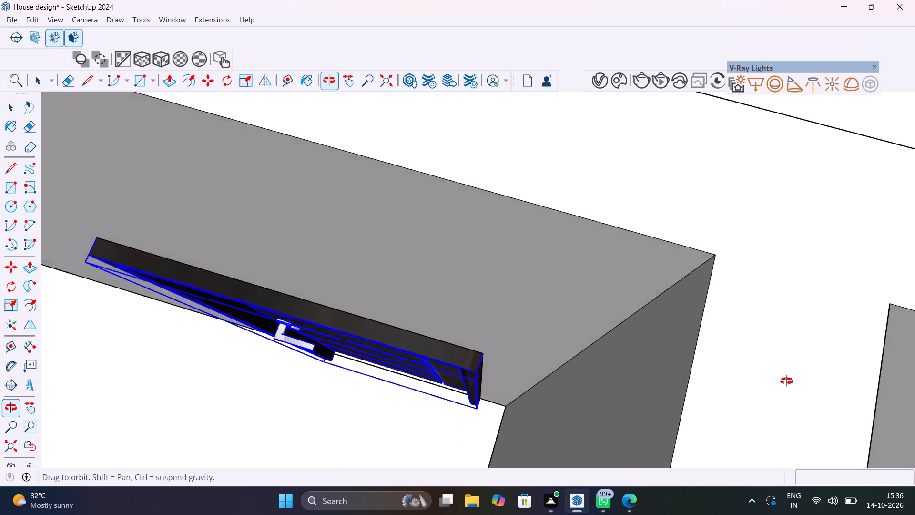
middle_click_drag(786, 381, 807, 367)
middle_click_drag(690, 220, 726, 461, "shift")
scroll(478, 132, "up", 2)
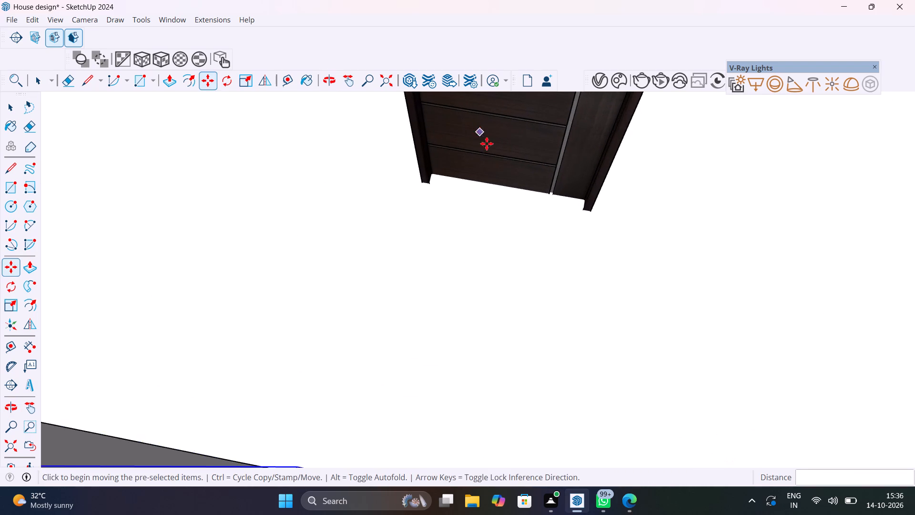
middle_click_drag(525, 202, 737, 314, "shift")
scroll(653, 241, "up", 5)
scroll(653, 242, "down", 5)
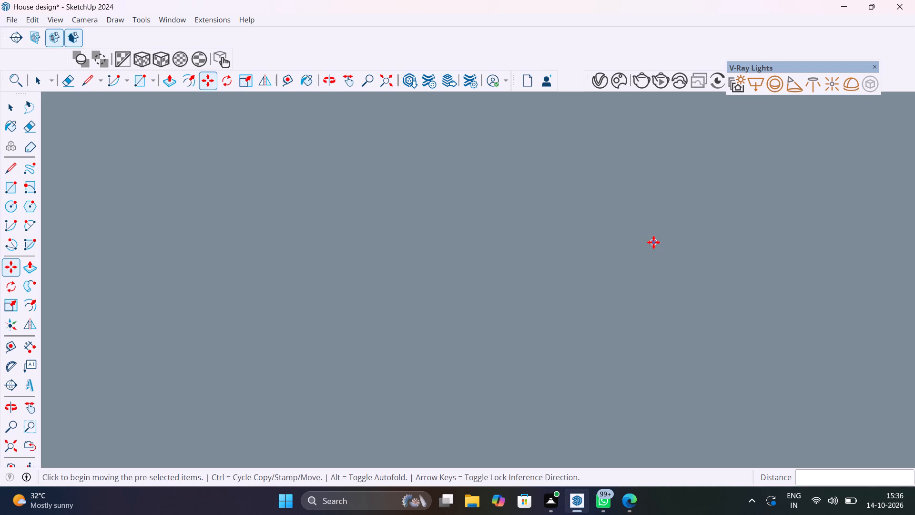
scroll(653, 242, "down", 7)
left_click(4, 446)
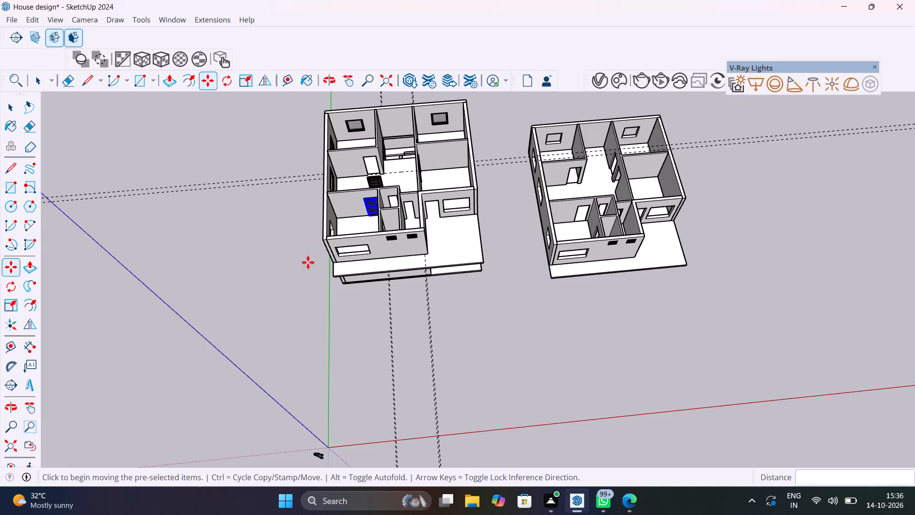
scroll(371, 206, "up", 10)
key("space")
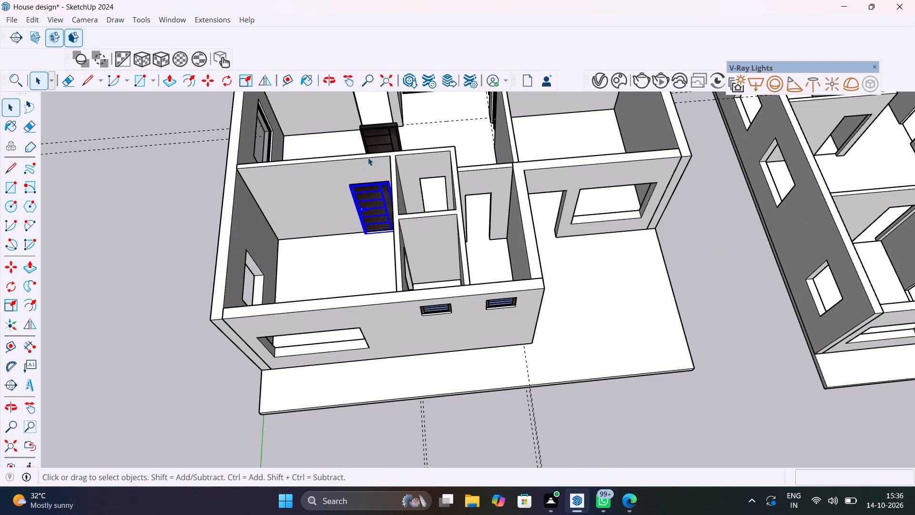
scroll(370, 154, "up", 3)
left_click(383, 128)
middle_click_drag(360, 139, 410, 262, "shift")
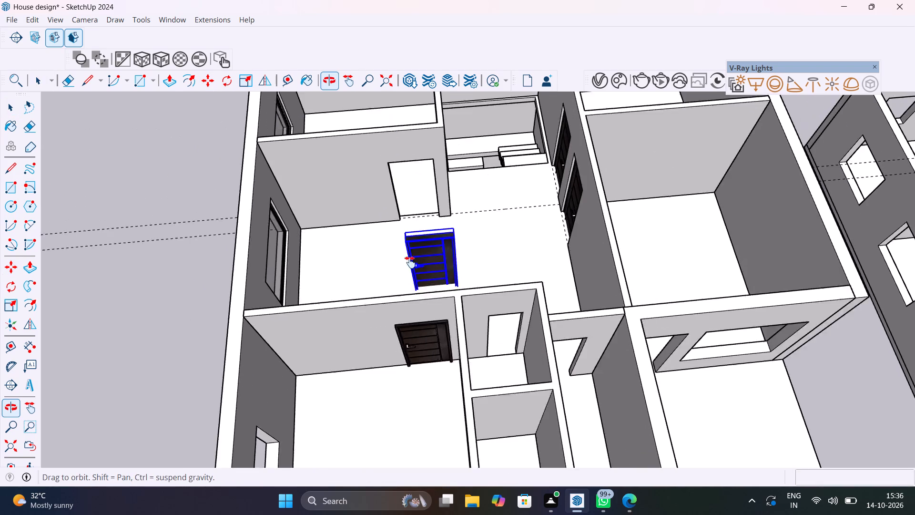
middle_click_drag(410, 262, 491, 293, "shift")
scroll(447, 334, "up", 6)
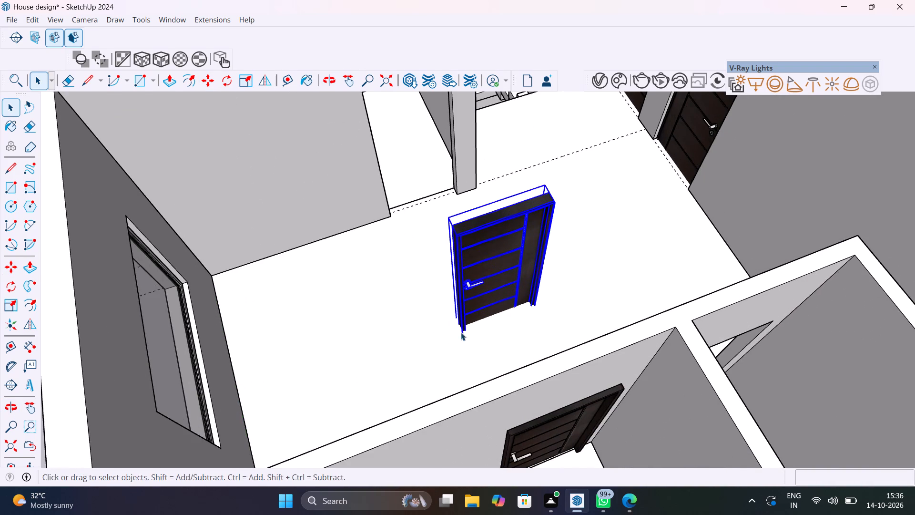
middle_click_drag(461, 331, 447, 363)
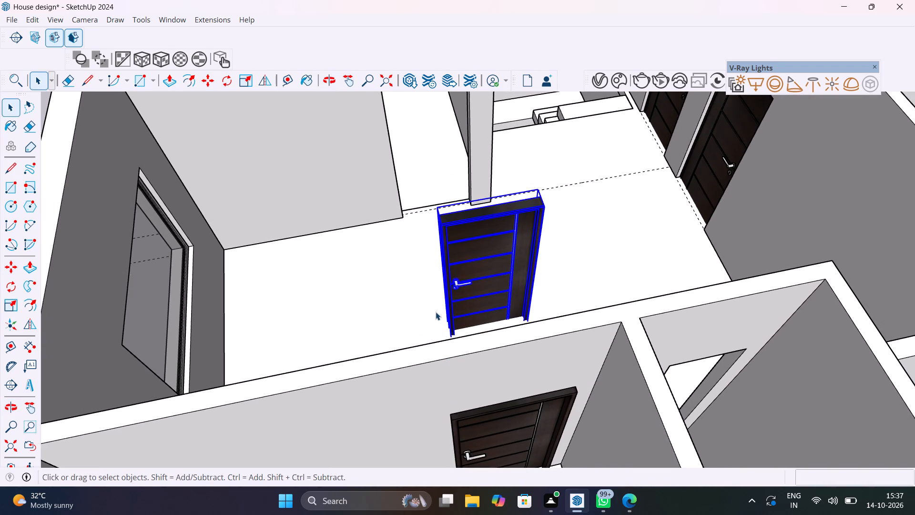
scroll(436, 311, "up", 14)
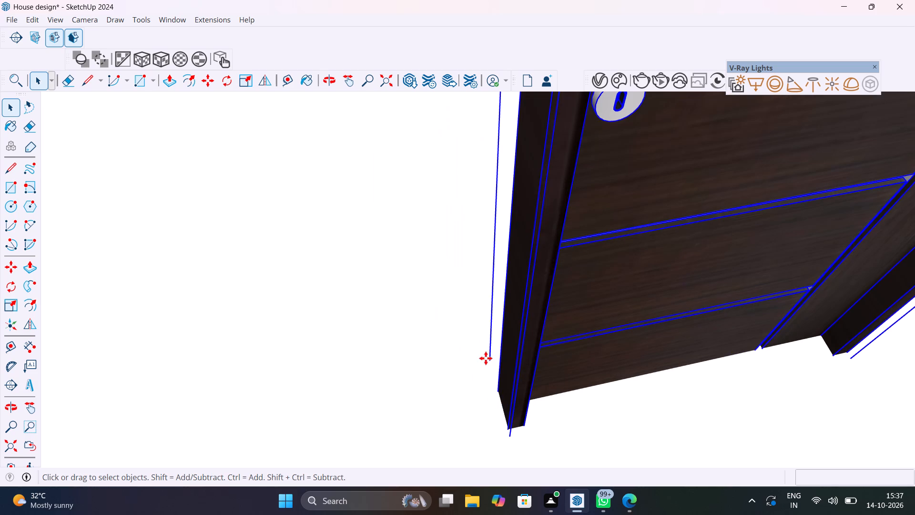
key("m")
left_click(507, 425)
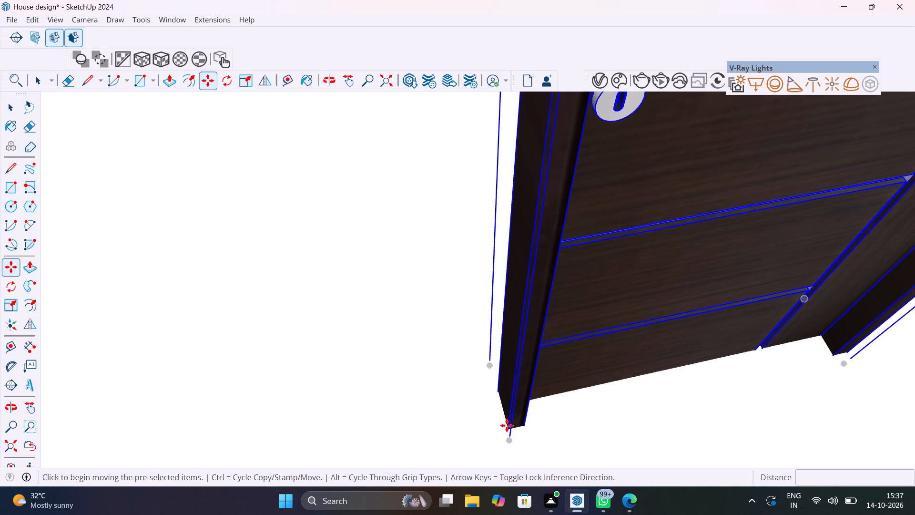
scroll(458, 247, "down", 13)
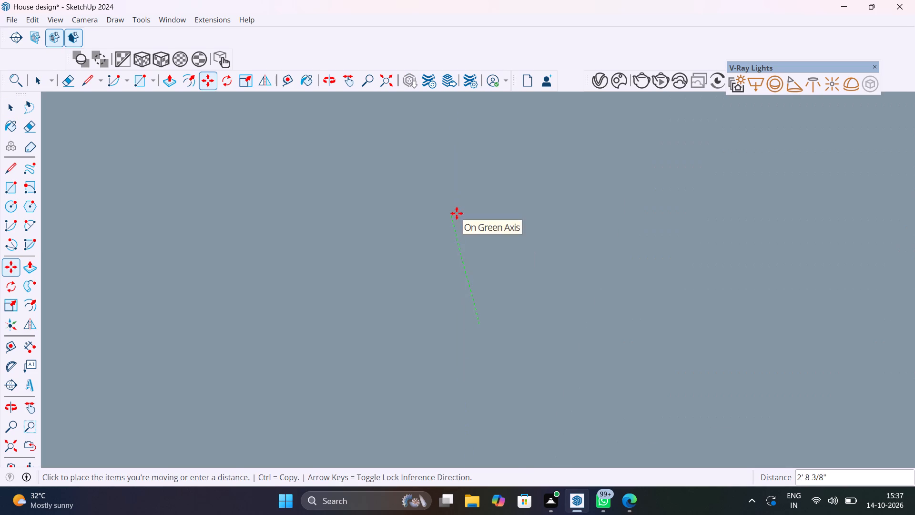
middle_click_drag(457, 211, 391, 408, "shift")
left_click(12, 446)
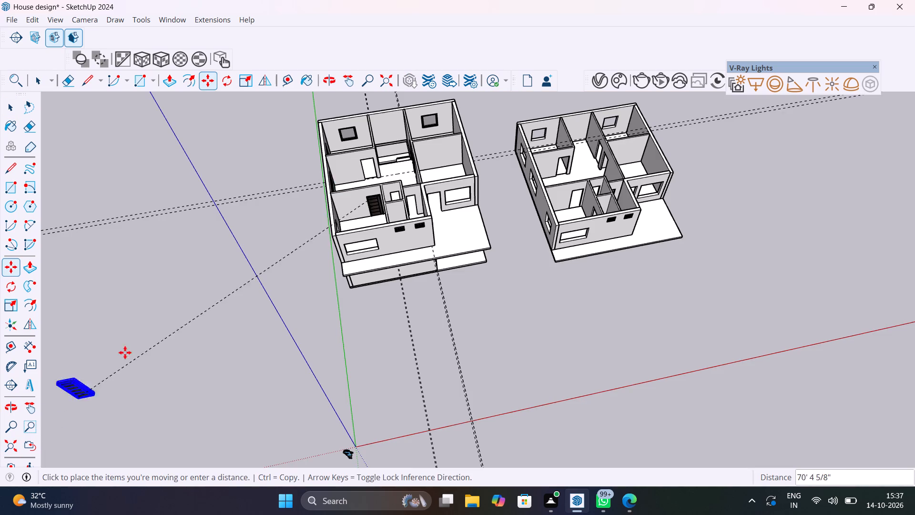
scroll(357, 185, "up", 20)
scroll(357, 185, "up", 8)
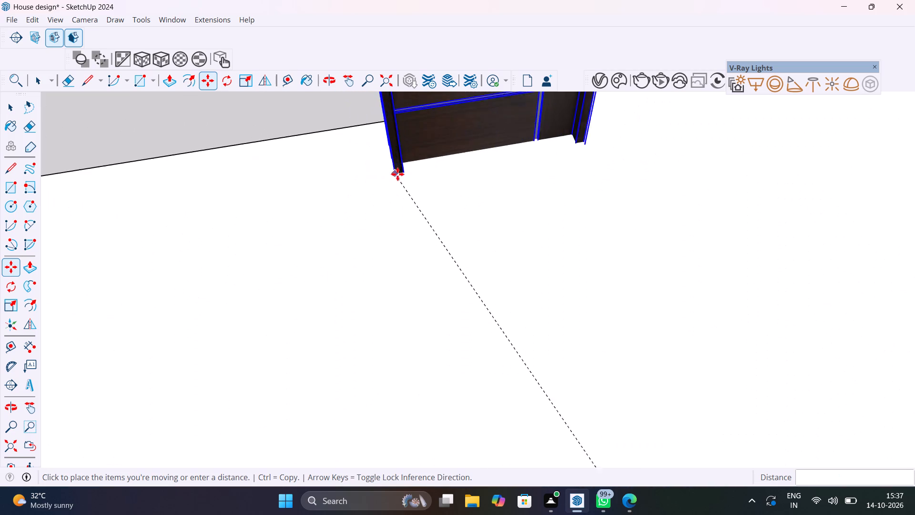
scroll(397, 174, "up", 1)
middle_click_drag(431, 158, 279, 260, "shift")
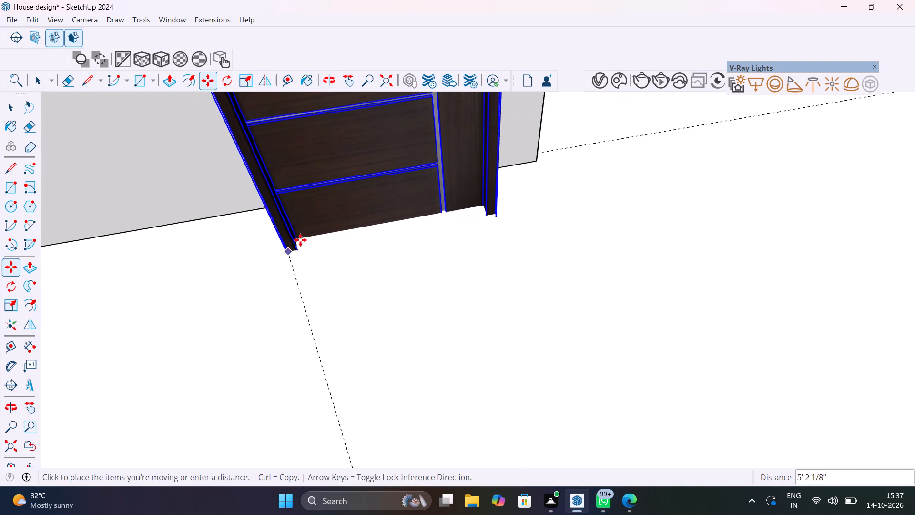
scroll(310, 229, "up", 16)
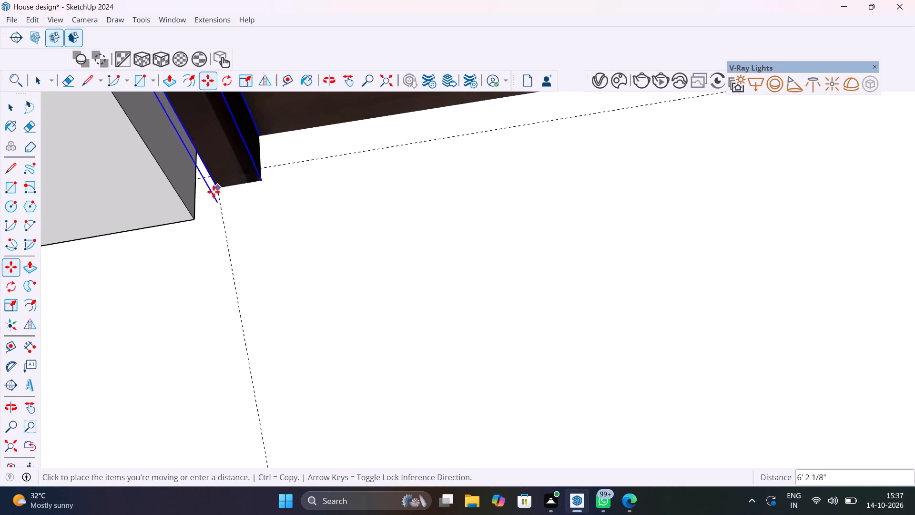
left_click(194, 214)
Shift the moved door about 2 1/4" along the green axis, deeper into the doorway, so its frame corner meets the dashed guide line.
left_click(196, 217)
scroll(196, 217, "up", 1)
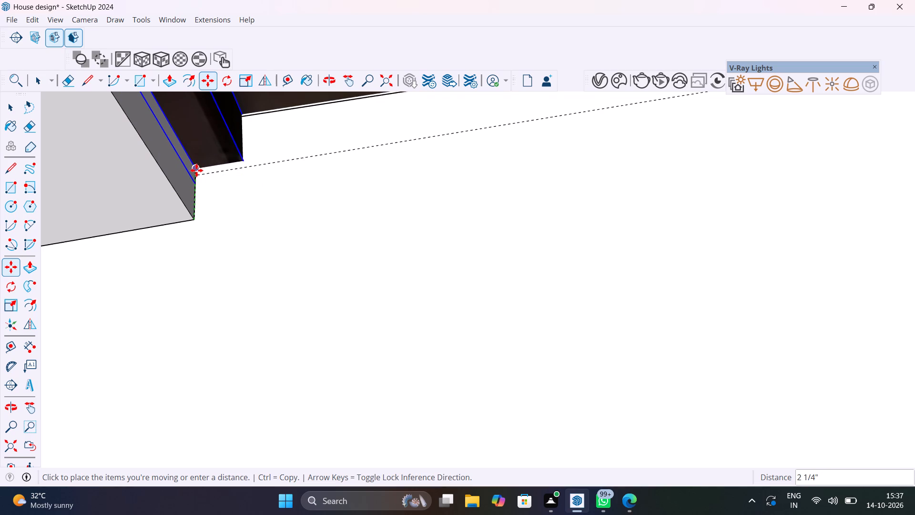
left_click(196, 170)
scroll(275, 287, "down", 20)
scroll(275, 287, "down", 5)
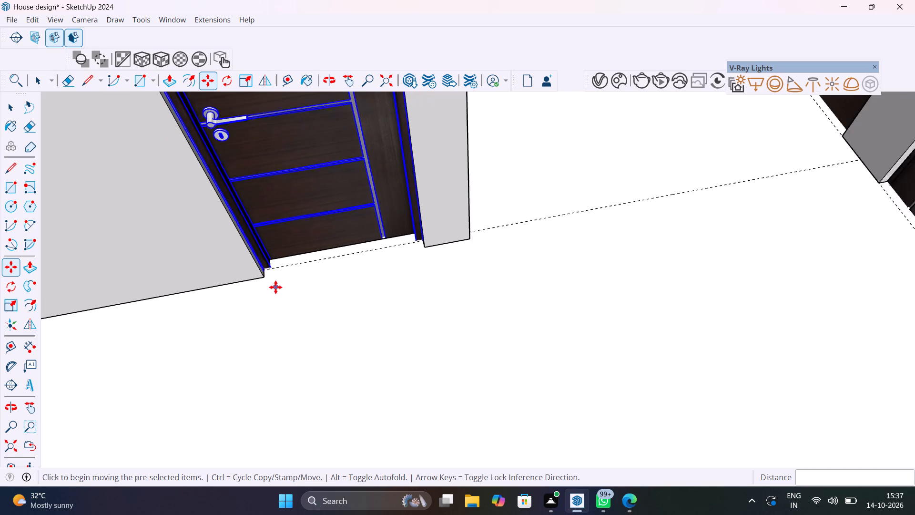
Clear the selection of the dark panelled door.
scroll(275, 287, "down", 20)
key("space")
left_click(504, 153)
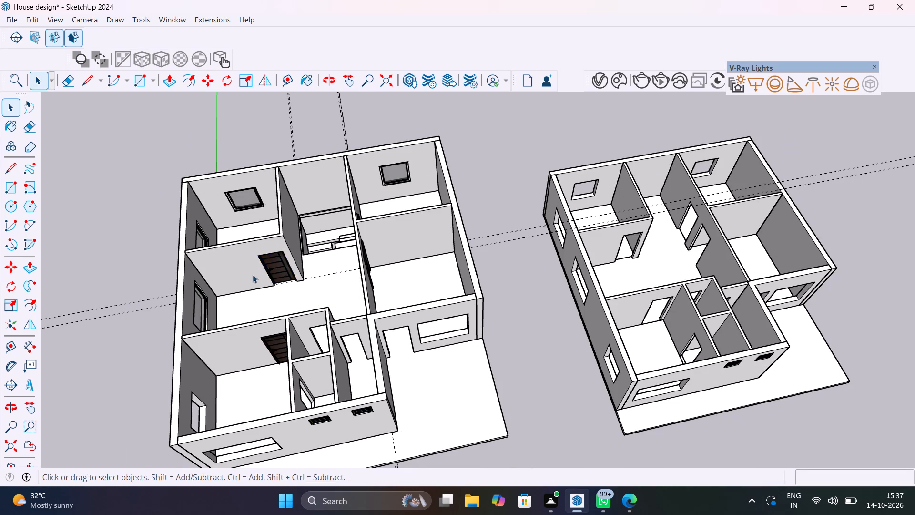
Copy the brown wooden door from the lower floor into the empty upper-floor doorway, snapping its bottom corner to the midpoint at the jamb's base.
scroll(215, 307, "up", 3)
middle_click_drag(216, 307, 569, 261)
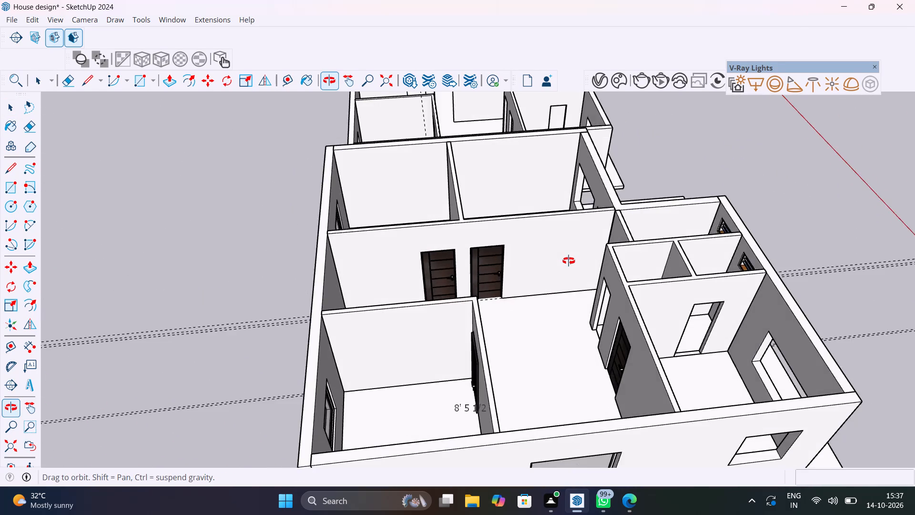
middle_click_drag(569, 261, 185, 141)
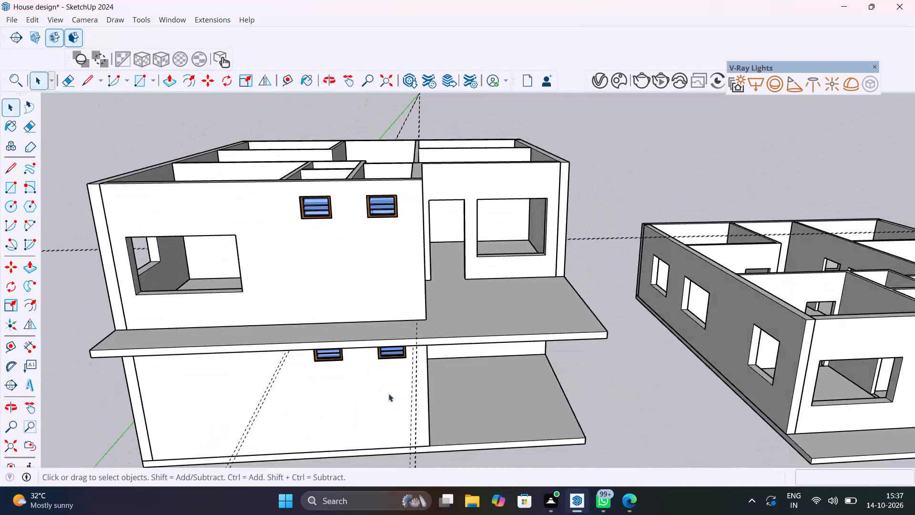
scroll(407, 389, "up", 10)
middle_click_drag(516, 394, 220, 354)
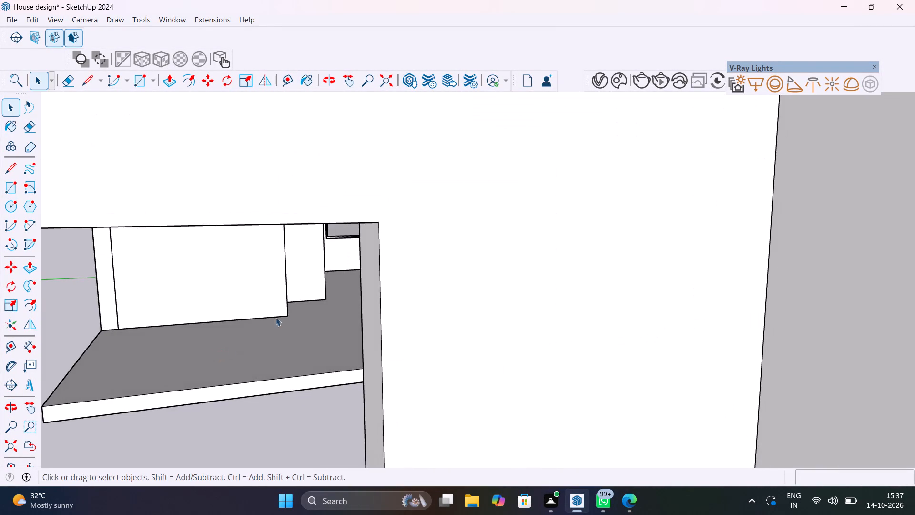
scroll(323, 292, "up", 10)
middle_click_drag(326, 296, 278, 343)
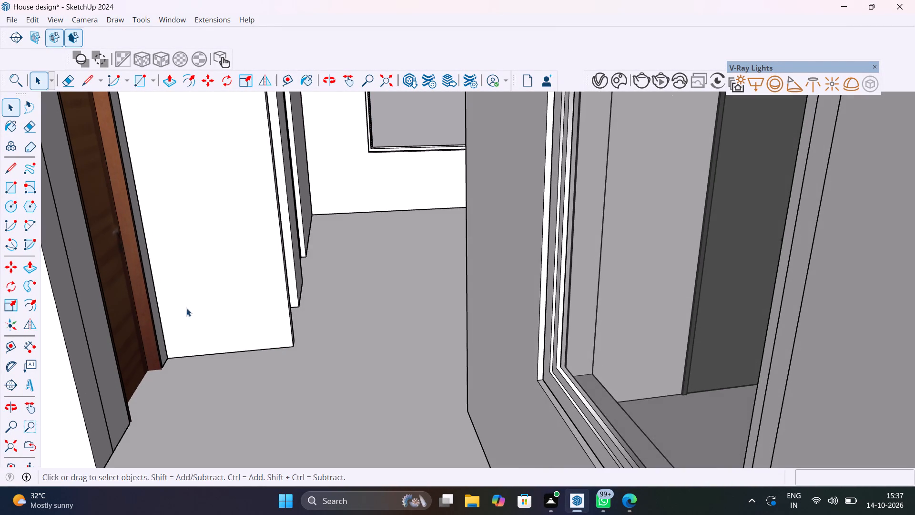
left_click(153, 318)
key("m")
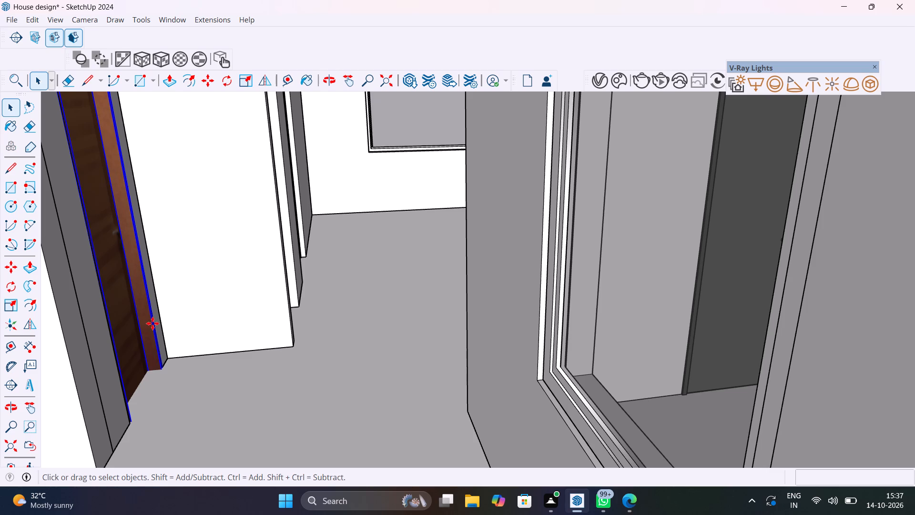
left_click(165, 369)
scroll(186, 263, "down", 8)
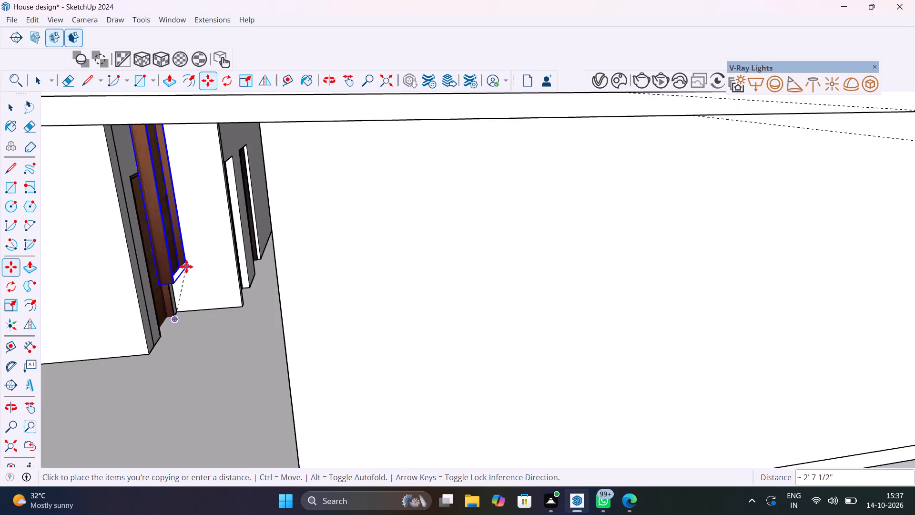
scroll(186, 267, "down", 14)
middle_click_drag(154, 232, 194, 424)
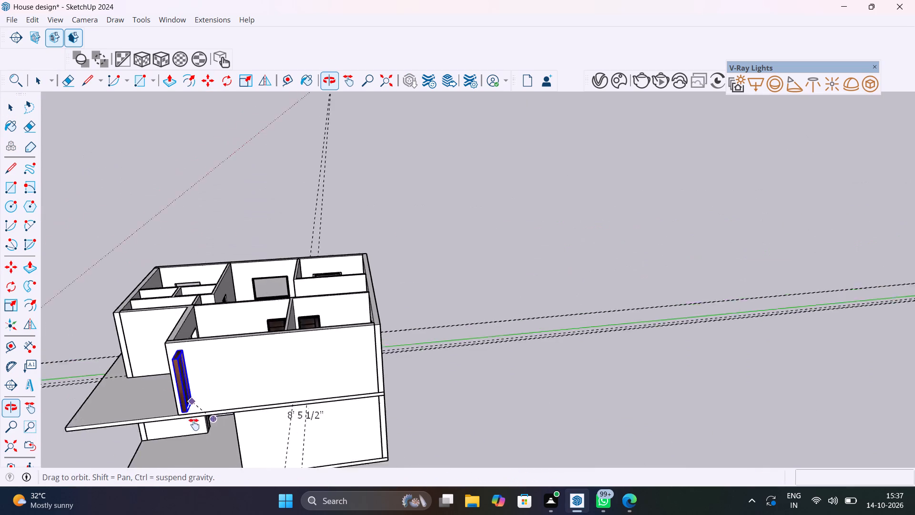
middle_click_drag(194, 424, 96, 490)
scroll(276, 297, "up", 8)
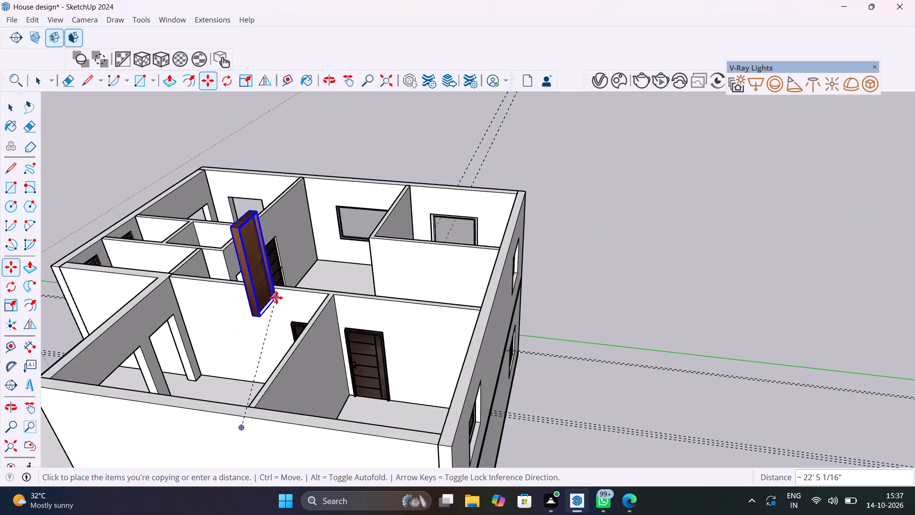
middle_click_drag(283, 298, 129, 378)
scroll(287, 245, "up", 16)
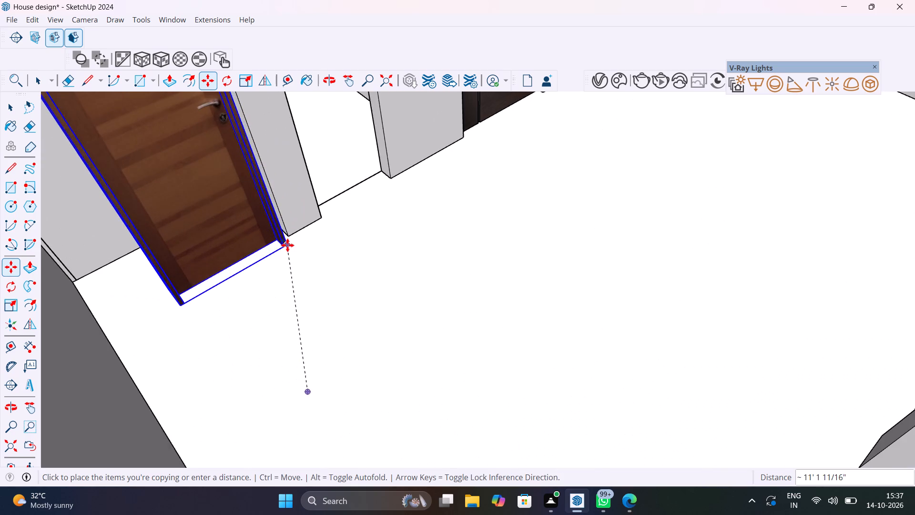
middle_click_drag(287, 244, 351, 410, "shift")
scroll(350, 409, "up", 1)
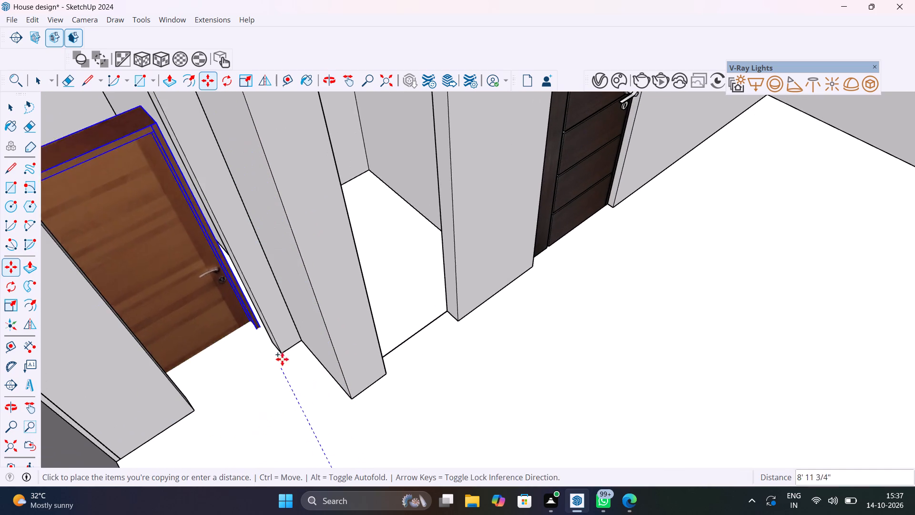
scroll(274, 348, "up", 16)
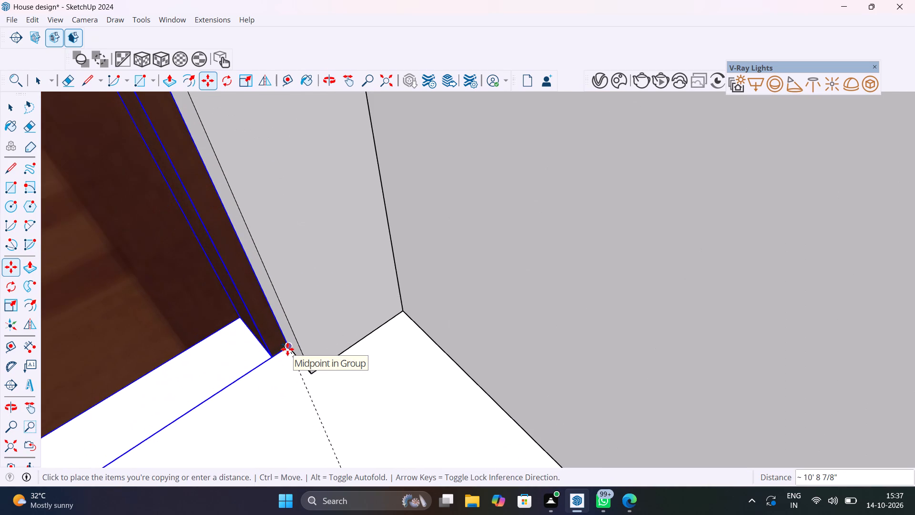
left_click(287, 349)
Scale the copied wooden door's thickness along the red axis to about 0.69.
scroll(314, 397, "down", 14)
scroll(314, 397, "down", 7)
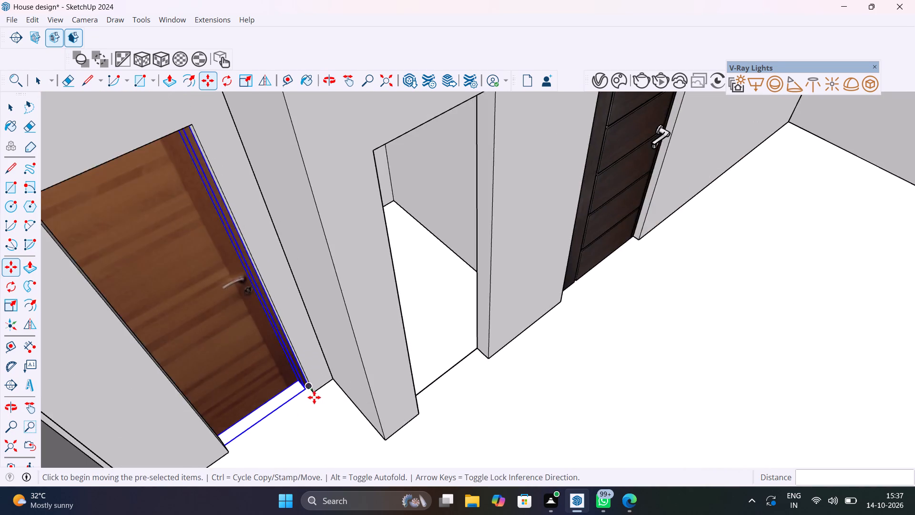
scroll(314, 397, "down", 7)
middle_click_drag(321, 402, 536, 383)
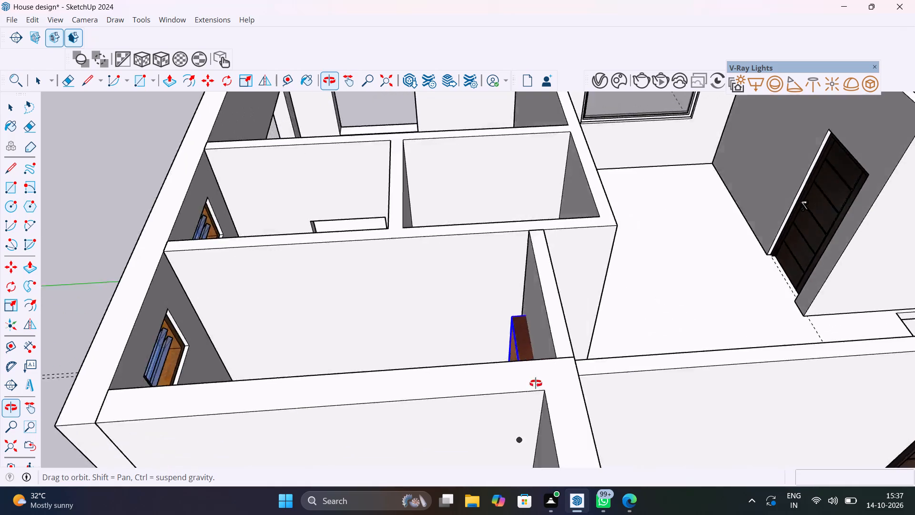
middle_click_drag(536, 383, 712, 397)
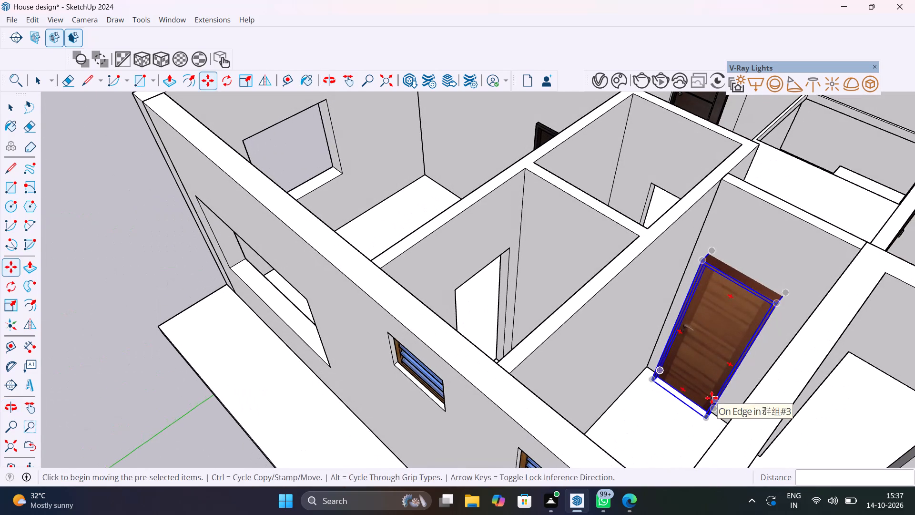
key("m")
key("space")
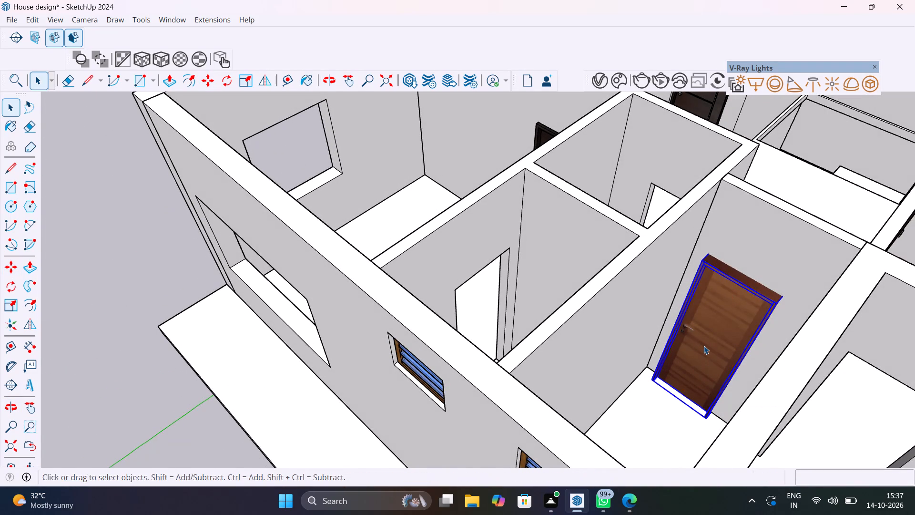
key("s")
left_click(704, 346)
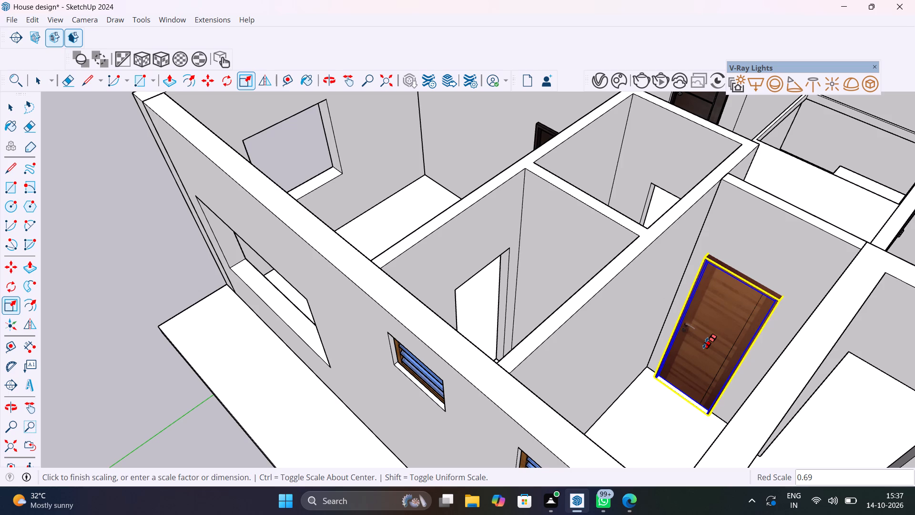
left_click(705, 343)
Scale the copied wooden door down from its bottom corner beside the jamb.
middle_click_drag(694, 377, 274, 372)
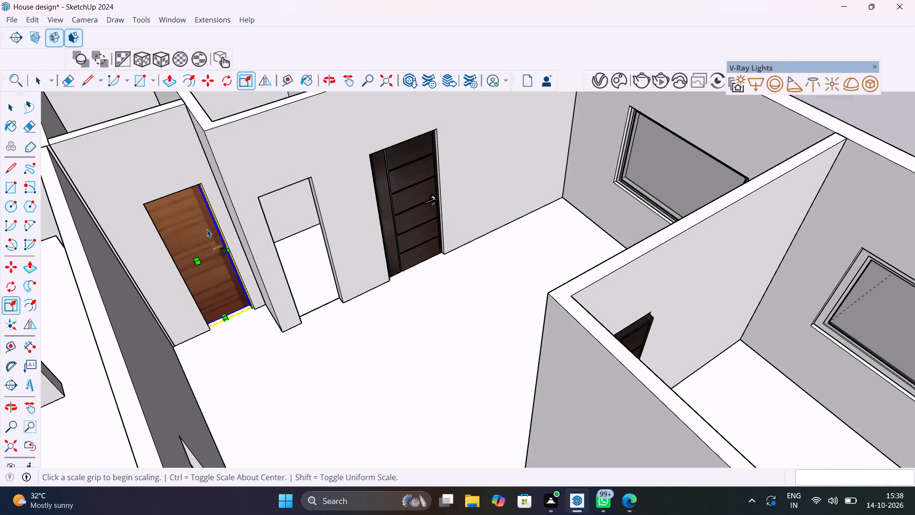
scroll(207, 229, "up", 4)
middle_click_drag(228, 260, 255, 277)
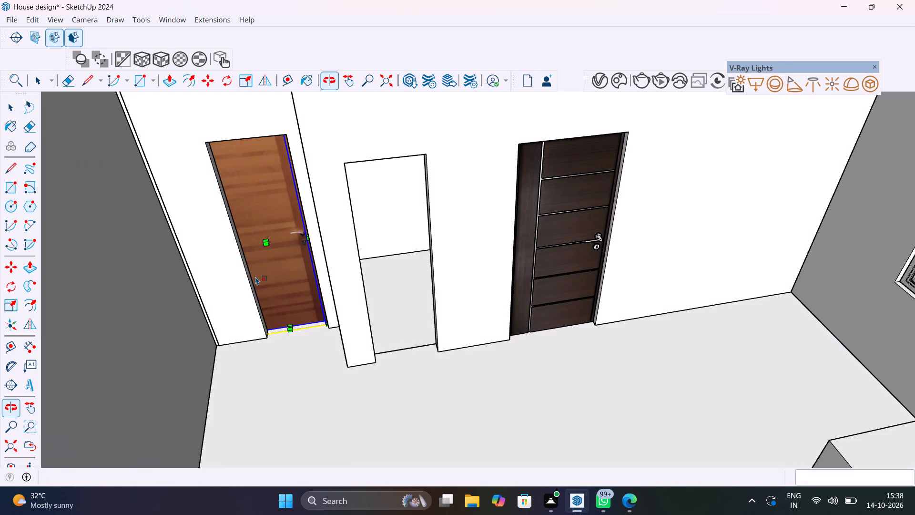
left_click_drag(327, 324, 282, 303)
scroll(291, 271, "up", 9)
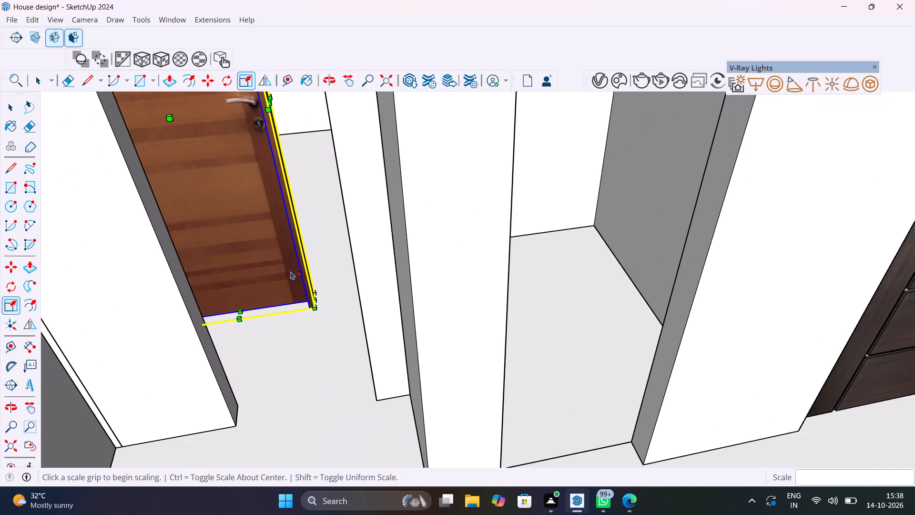
Move the copied wooden door about 1' 10" by its bottom corner to the midpoint at the doorway jamb's base.
key("m")
left_click(315, 305)
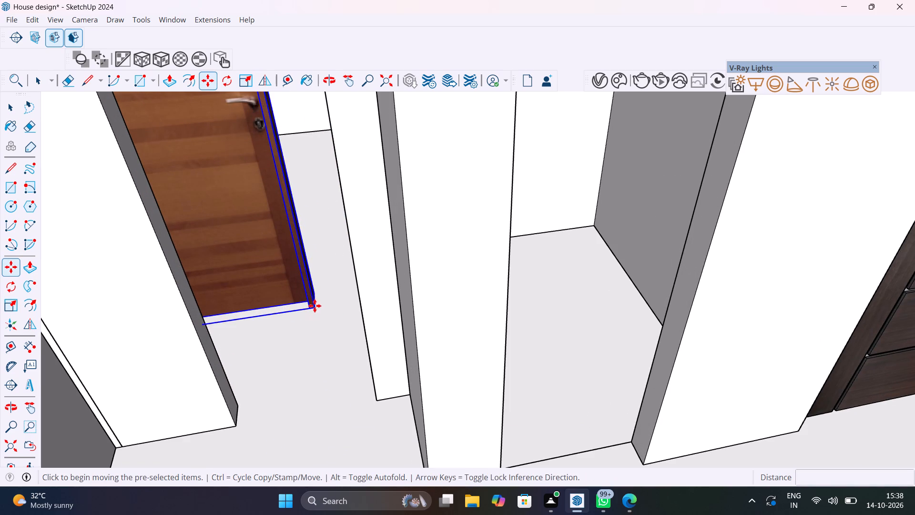
scroll(372, 394, "up", 3)
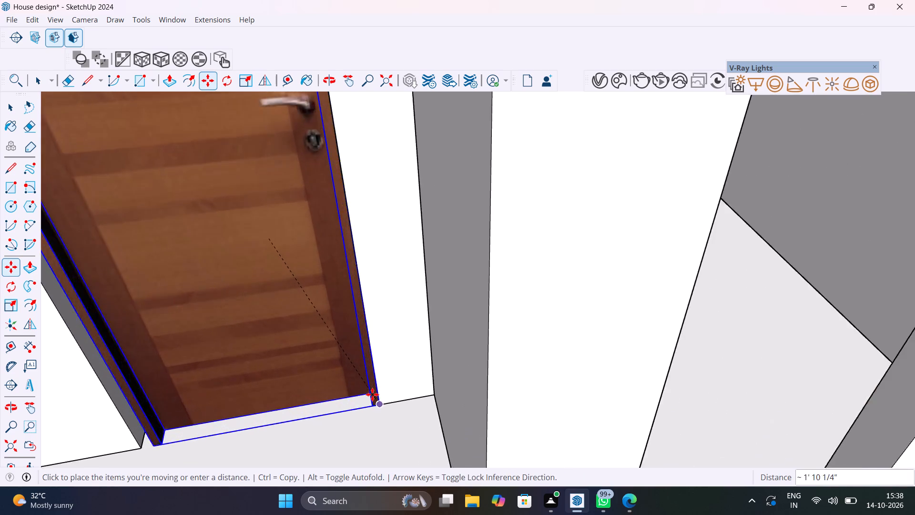
scroll(372, 394, "up", 9)
middle_click_drag(372, 393, 466, 340)
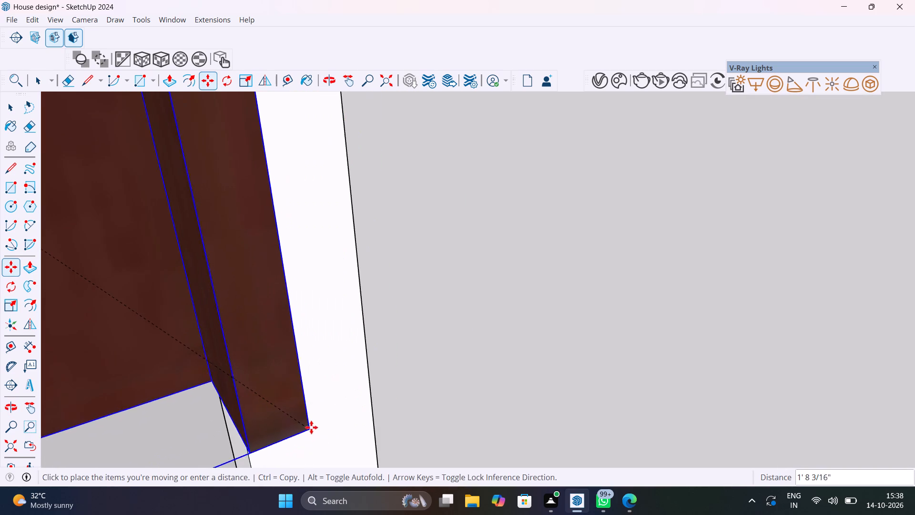
middle_click_drag(312, 424, 439, 146, "shift")
scroll(276, 469, "up", 4)
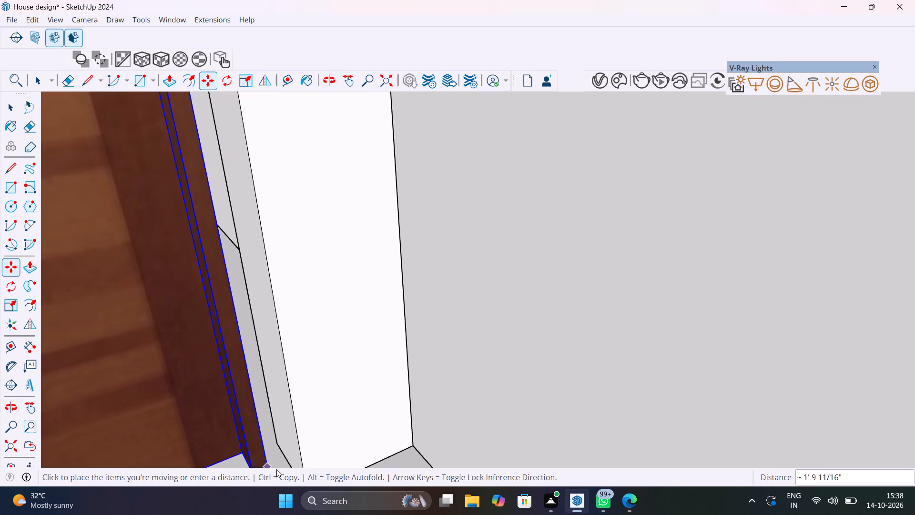
middle_click_drag(284, 432, 368, 229, "shift")
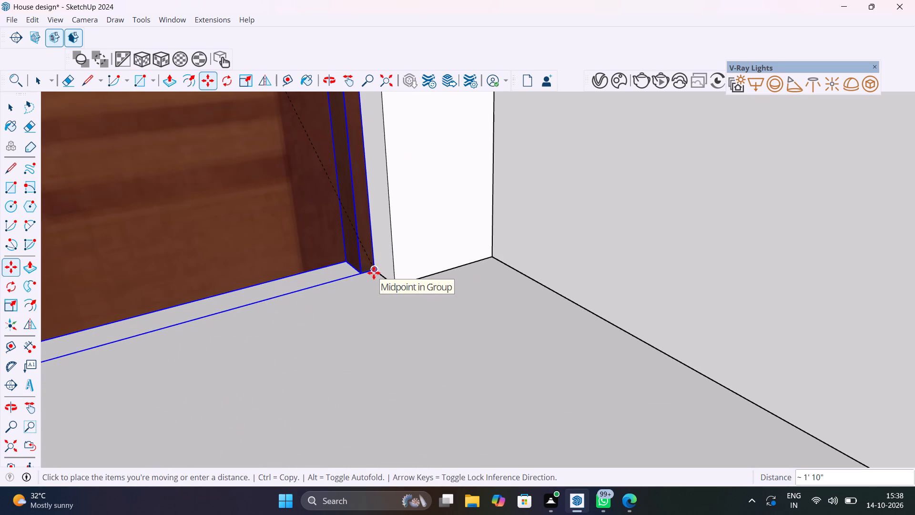
left_click(374, 273)
Stretch the wooden door's width along the green axis to meet the opposite jamb of the doorway.
scroll(361, 318, "down", 19)
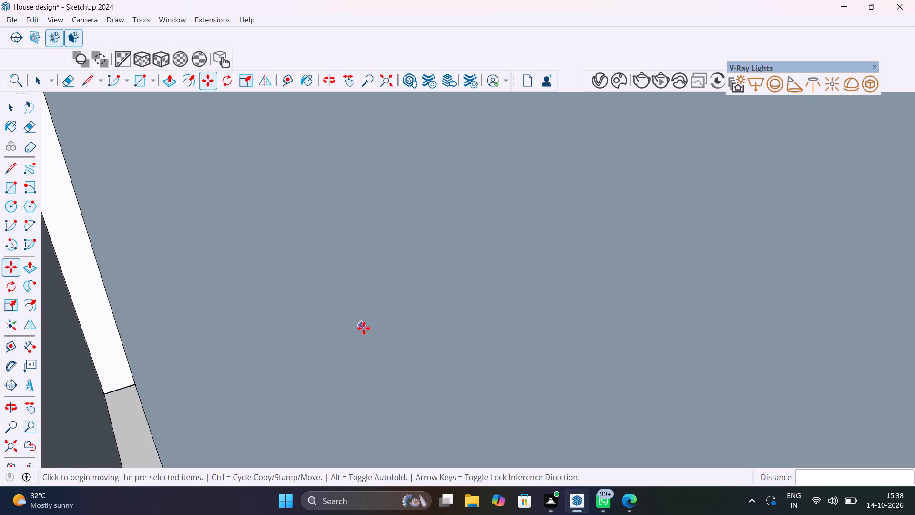
middle_click_drag(364, 327, 192, 340)
scroll(553, 309, "down", 5)
middle_click_drag(576, 316, 241, 310, "shift")
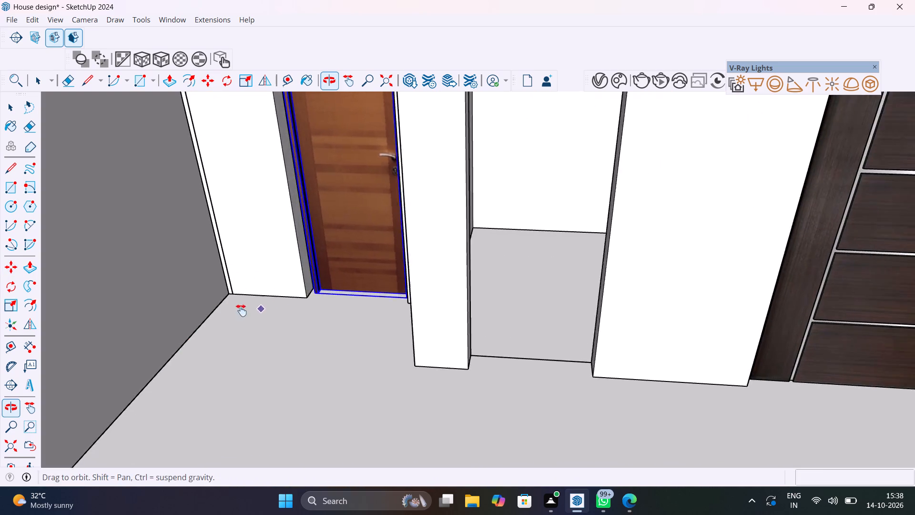
middle_click_drag(241, 310, 217, 313, "shift")
scroll(292, 317, "down", 7)
left_click(10, 453)
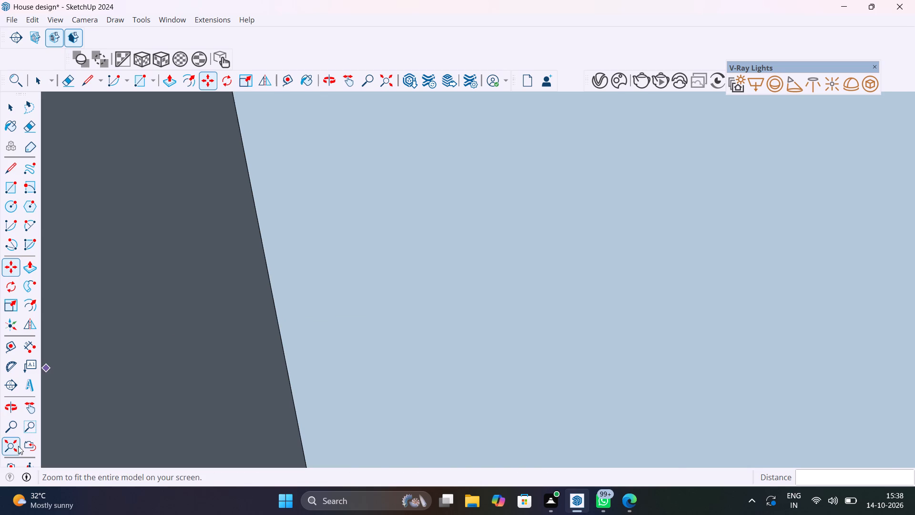
scroll(668, 194, "up", 10)
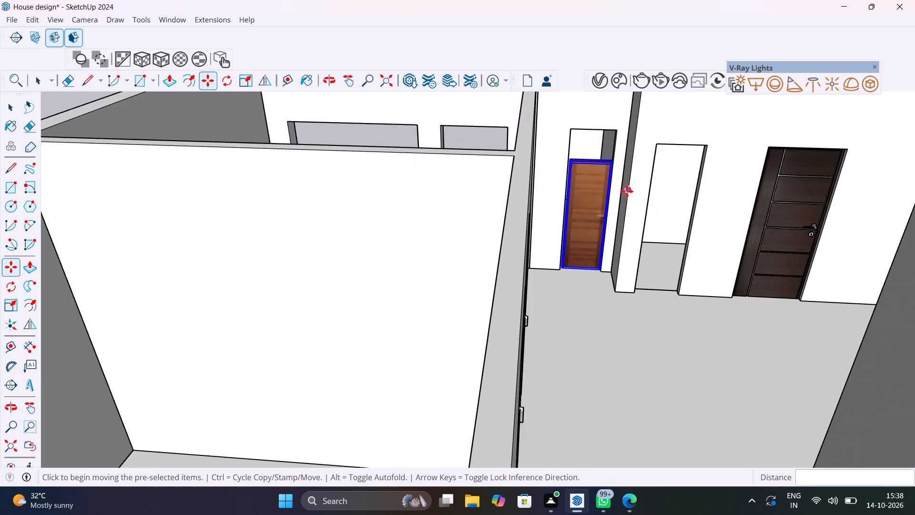
middle_click_drag(627, 191, 596, 284, "shift")
scroll(583, 251, "up", 11)
middle_click_drag(577, 268, 577, 268, "shift")
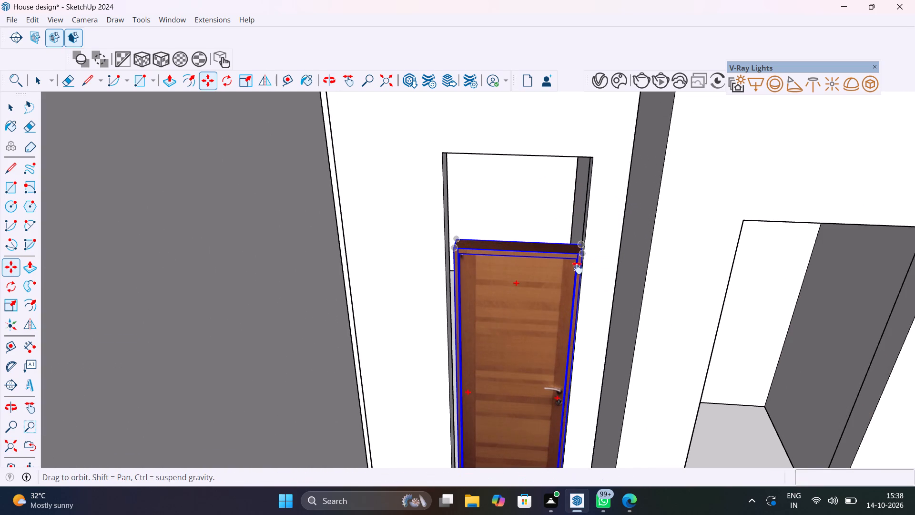
middle_click_drag(577, 268, 635, 149, "shift")
scroll(635, 149, "up", 1, "shift")
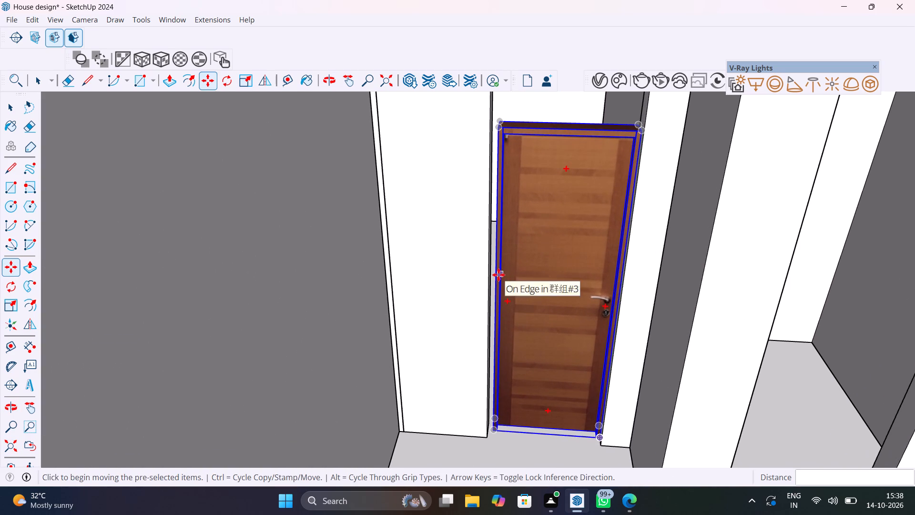
key("s")
left_click(497, 292)
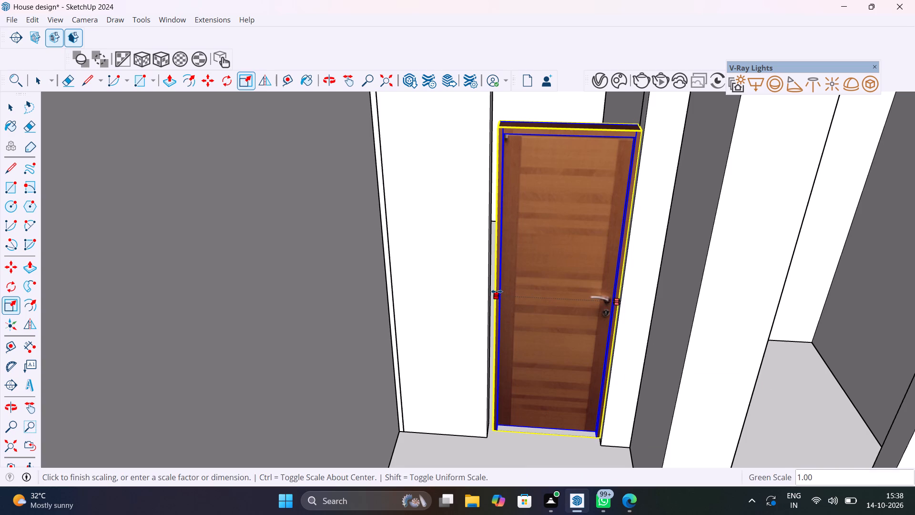
left_click(490, 291)
Stretch the wooden door's height along the blue axis to about 1.28 to meet the head of the doorway.
middle_click_drag(502, 291, 502, 290, "shift")
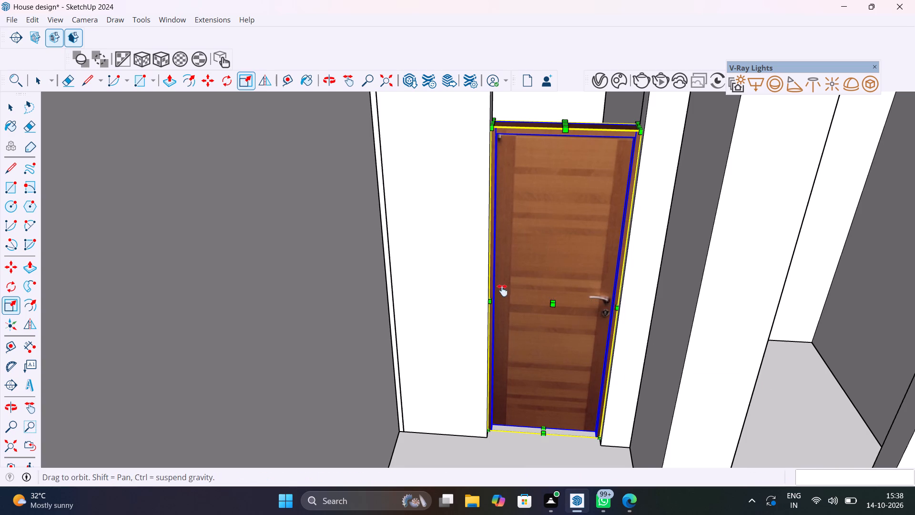
middle_click_drag(502, 290, 477, 409, "shift")
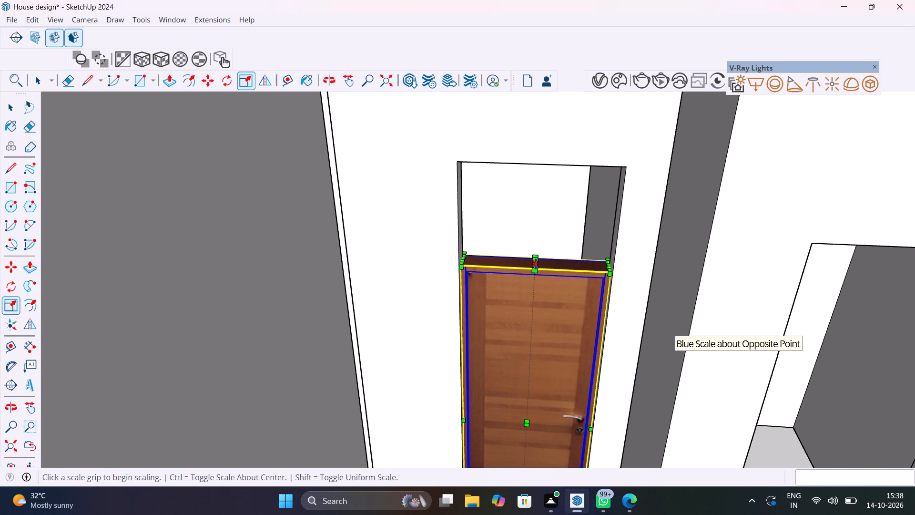
left_click(536, 263)
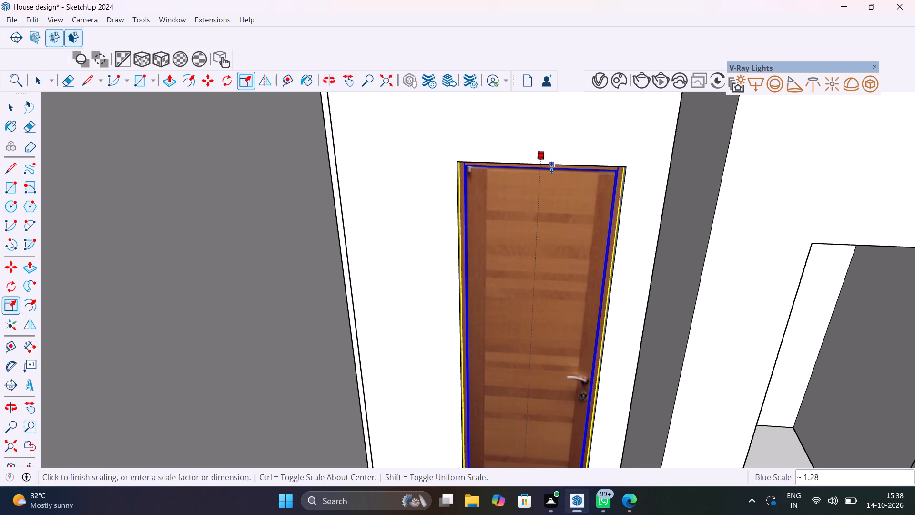
left_click(551, 167)
Copy the fitted wooden door by its bottom corner about 4' into the empty doorway beside the dark door.
scroll(541, 236, "down", 14)
scroll(536, 293, "up", 6)
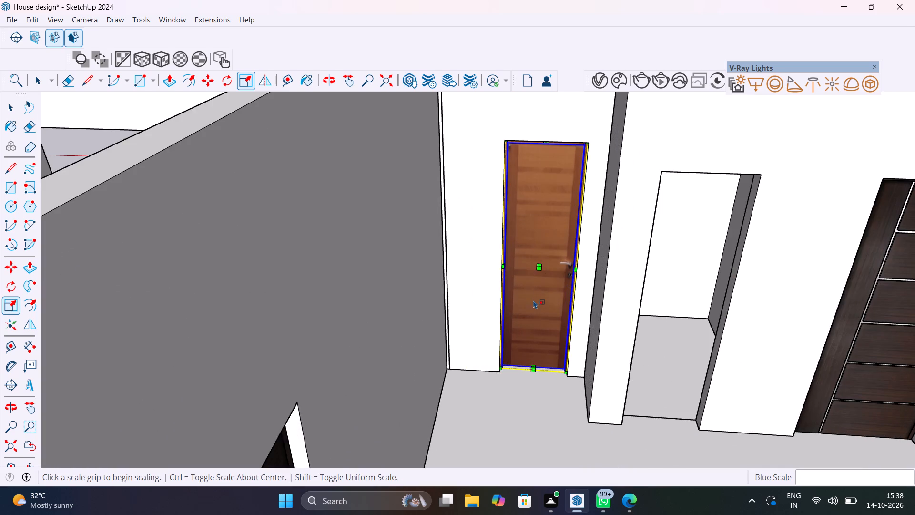
key("m")
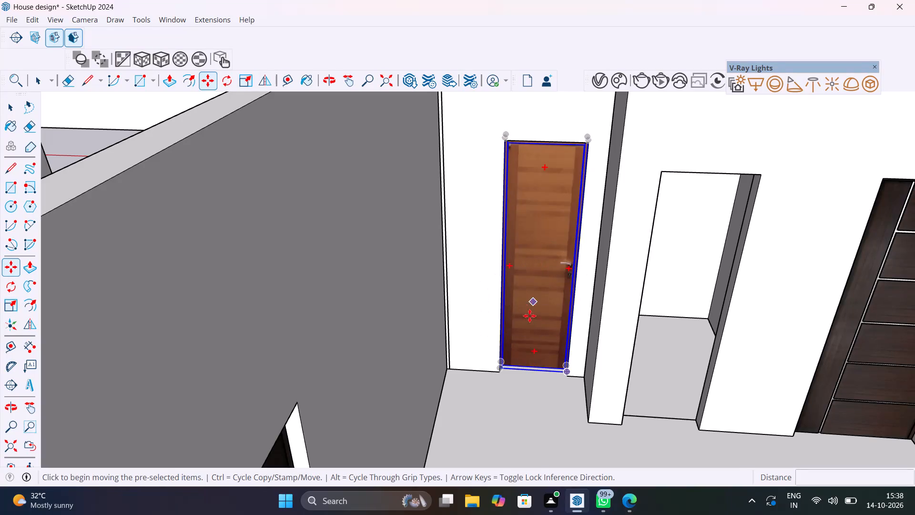
left_click(503, 368)
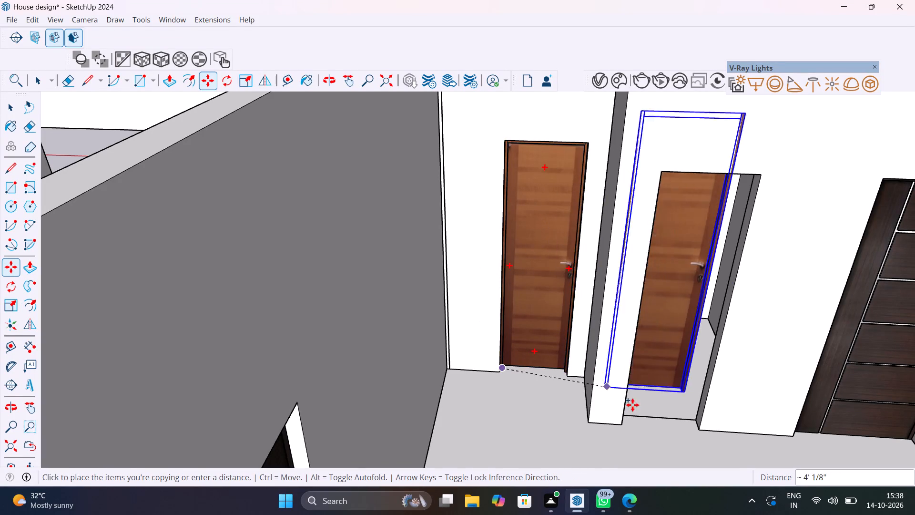
scroll(628, 431, "up", 5)
middle_click_drag(630, 429, 522, 384)
scroll(522, 384, "up", 1)
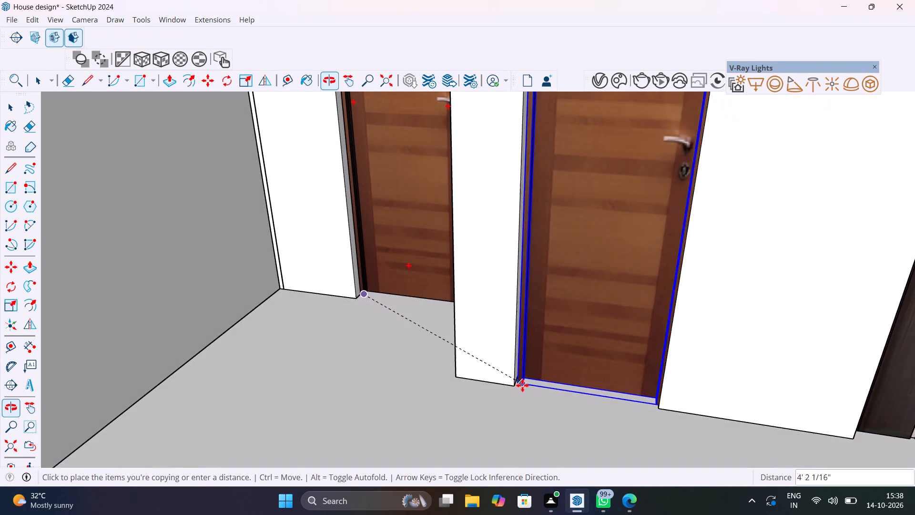
scroll(534, 383, "up", 14)
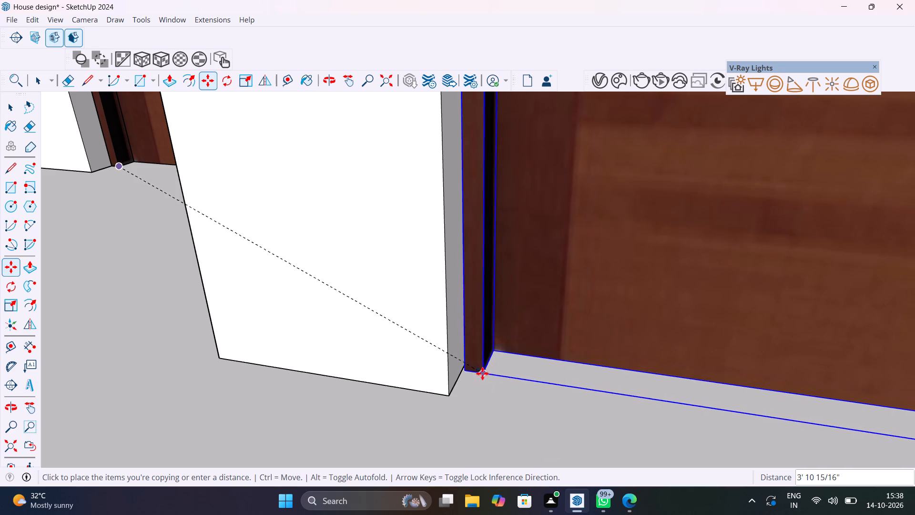
left_click(502, 381)
Shift the new door copy about 15/16" by its bottom corner to sit against the doorway jamb, then clear the selection.
left_click(487, 382)
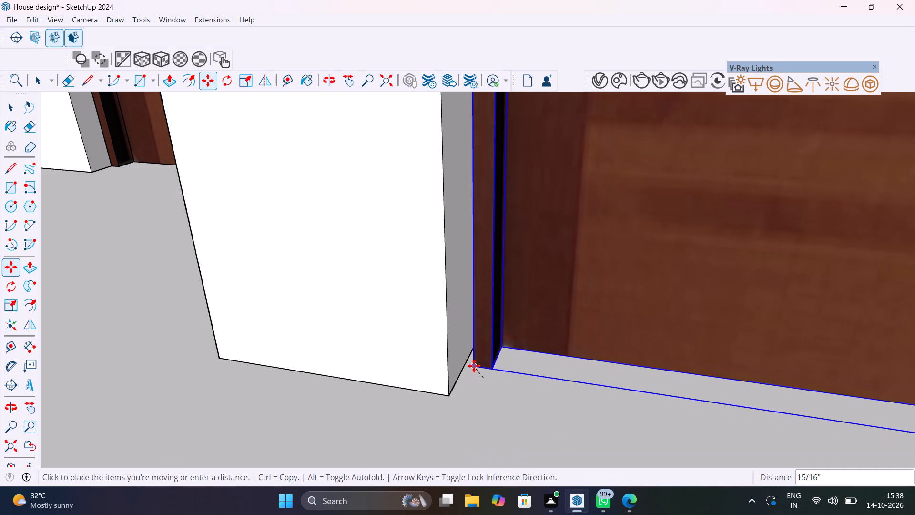
left_click(469, 364)
scroll(485, 401, "down", 3)
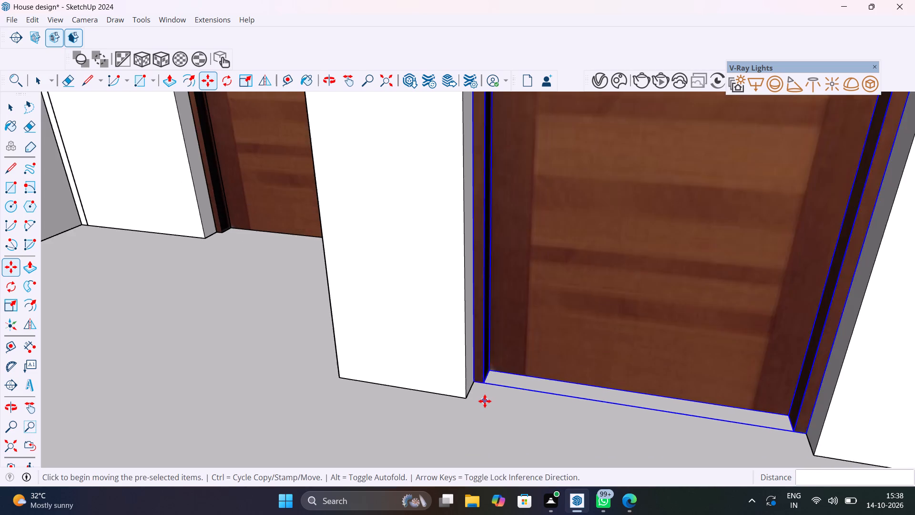
scroll(485, 401, "down", 17)
middle_click_drag(541, 403, 524, 460, "shift")
scroll(541, 403, "down", 1, "shift")
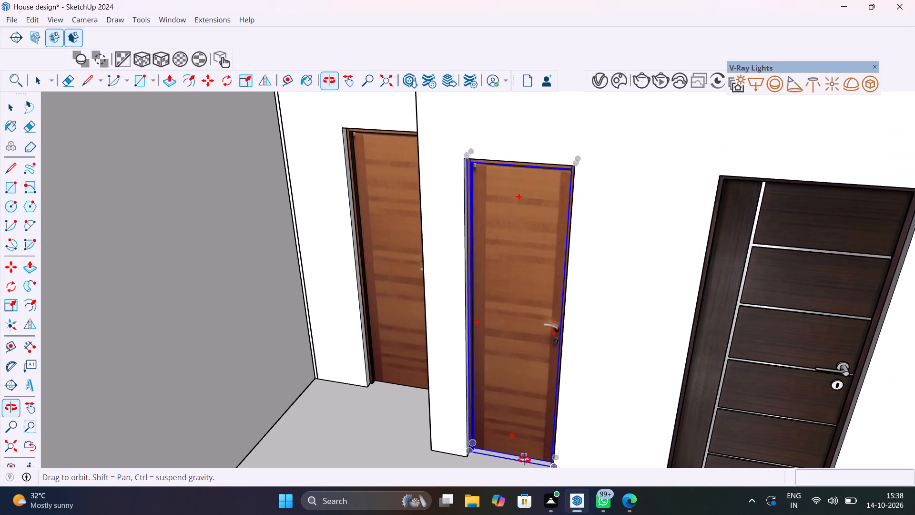
middle_click_drag(524, 460, 518, 509, "shift")
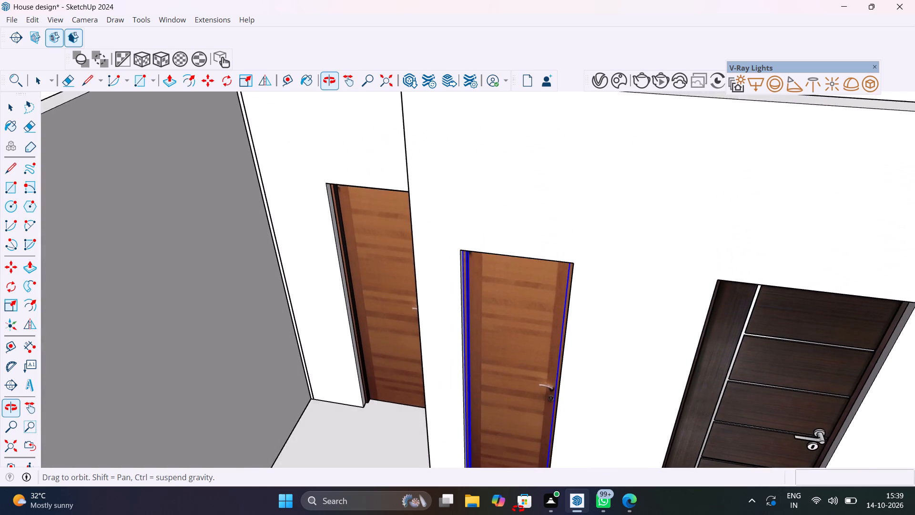
middle_click_drag(518, 509, 569, 457, "shift")
key("space")
scroll(532, 394, "down", 14)
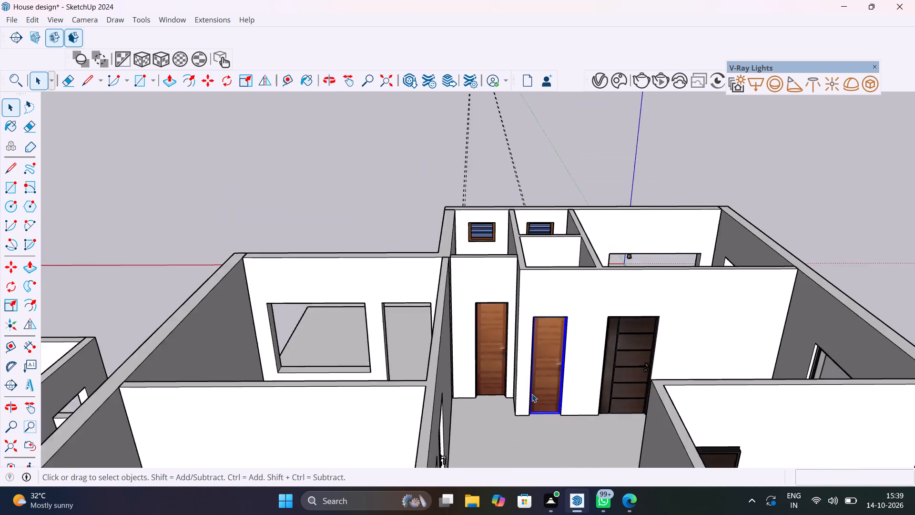
middle_click_drag(566, 402, 645, 448)
left_click(799, 253)
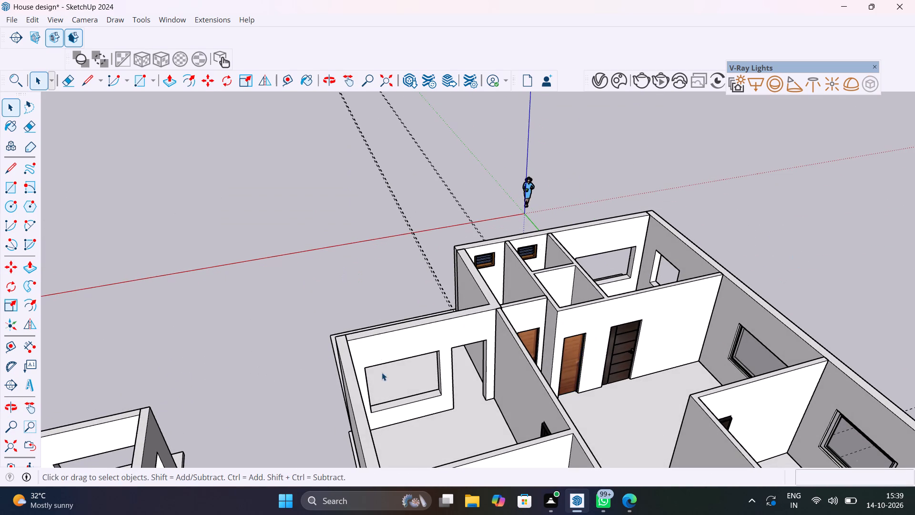
Copy that wooden door about 7' 5" into the adjoining room, in front of the empty doorway in its side wall.
middle_click_drag(314, 303, 433, 379, "shift")
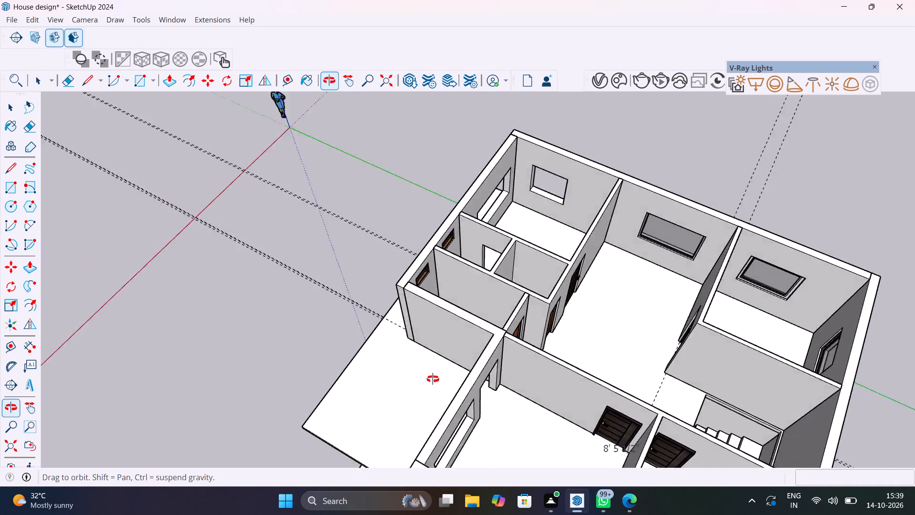
middle_click_drag(433, 379, 802, 358, "shift")
scroll(577, 255, "up", 1)
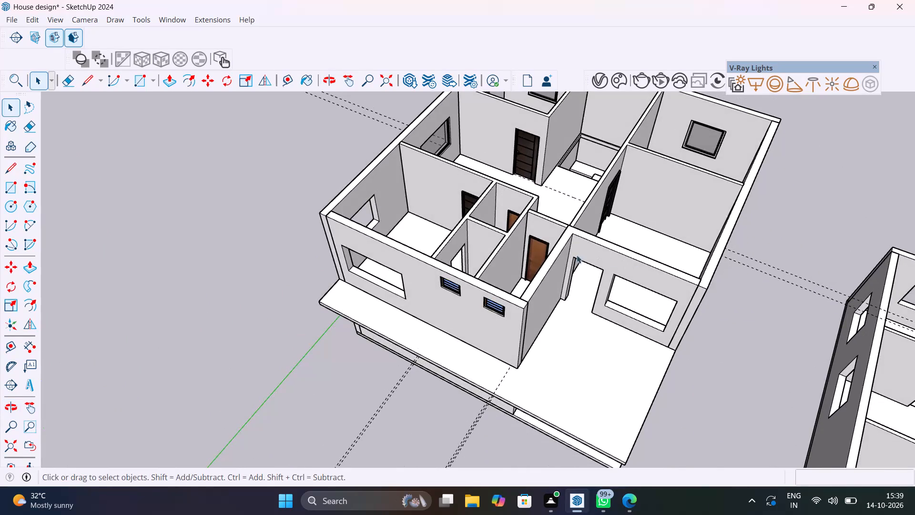
scroll(577, 255, "up", 4)
middle_click_drag(479, 208, 794, 313, "shift")
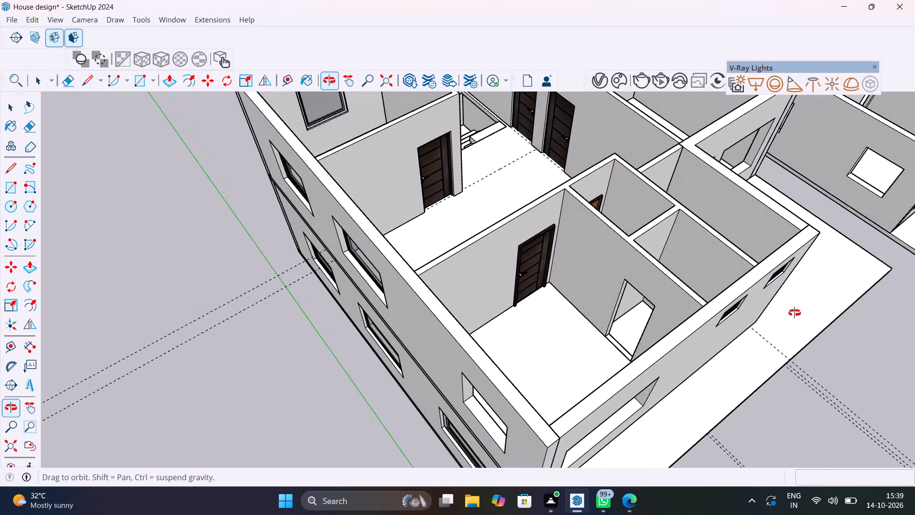
middle_click_drag(794, 313, 881, 396, "shift")
scroll(607, 258, "up", 9)
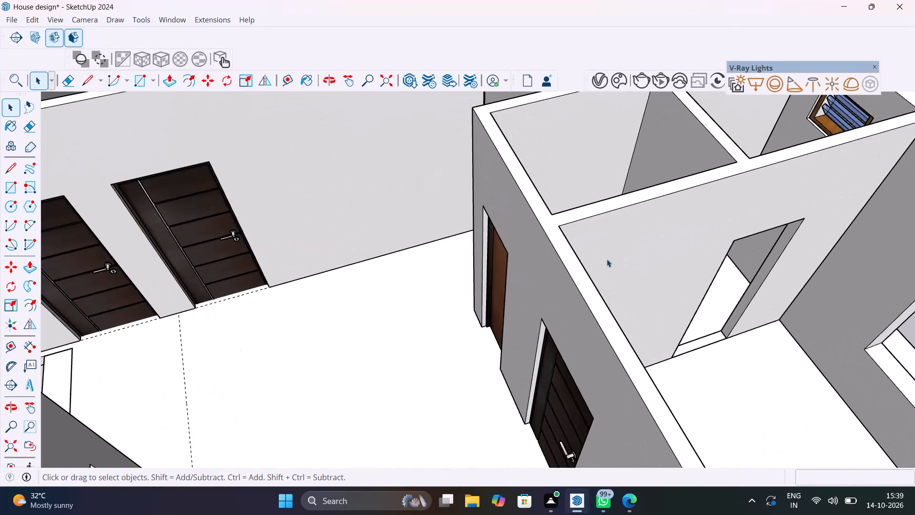
left_click(501, 272)
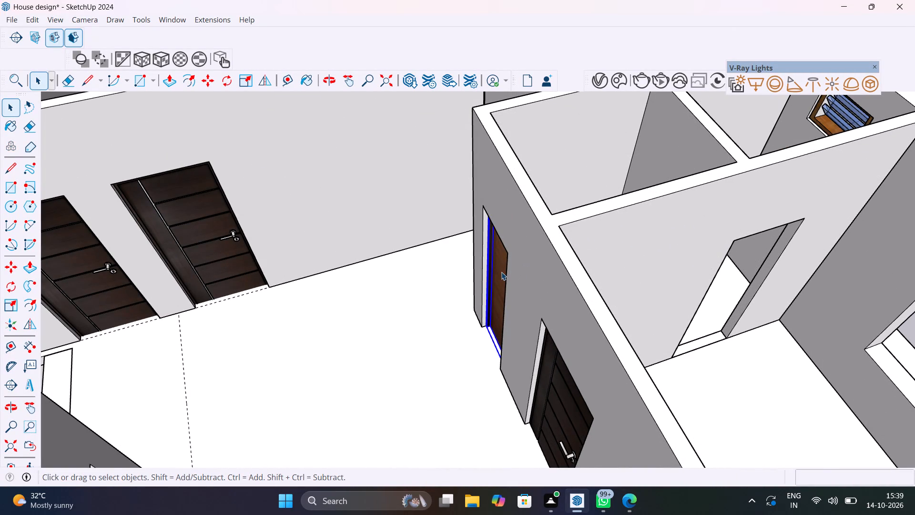
key("m")
left_click(486, 324)
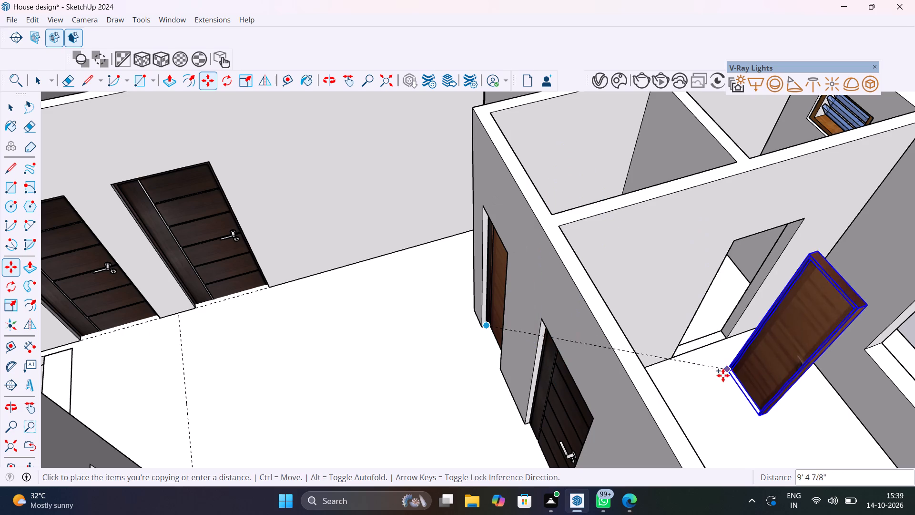
middle_click_drag(694, 367, 529, 291)
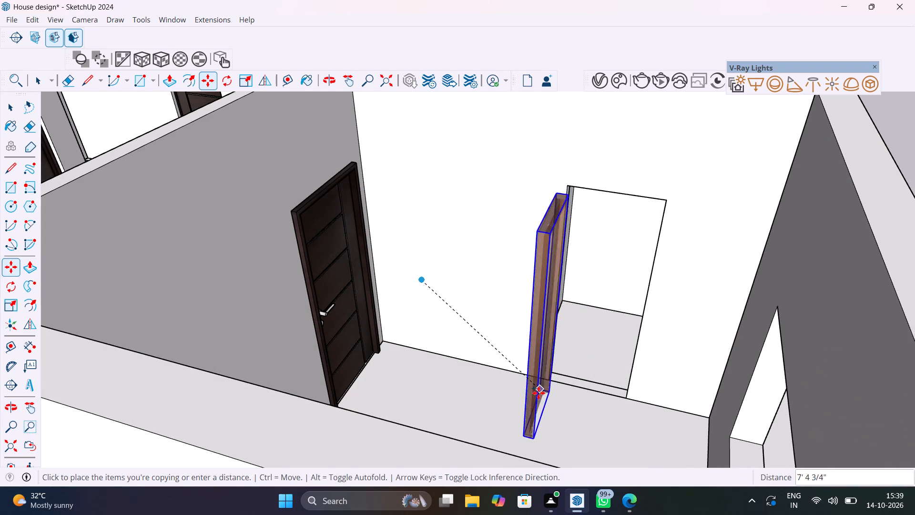
left_click(532, 404)
Rotate the copied wooden door 90 degrees on the floor plane to align it with the wall of the empty doorway.
middle_click_drag(537, 405, 647, 430)
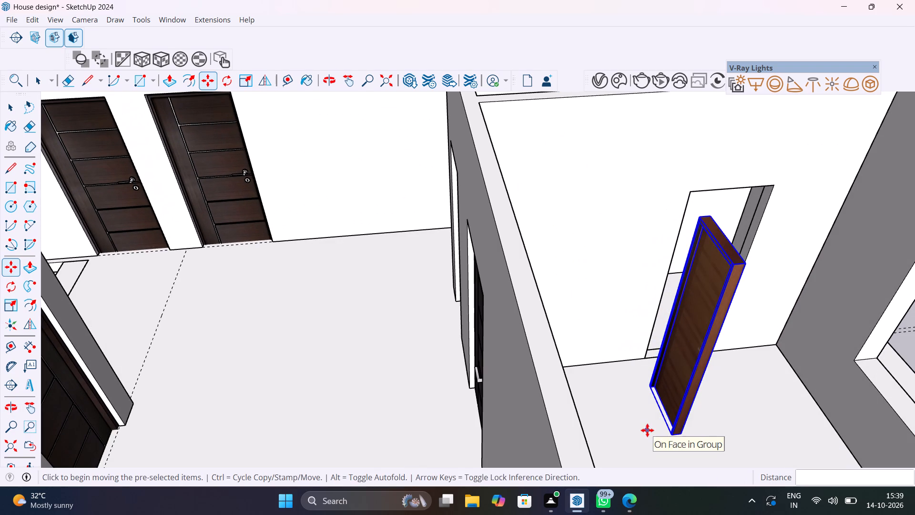
key("q")
left_click(643, 412)
left_click(647, 439)
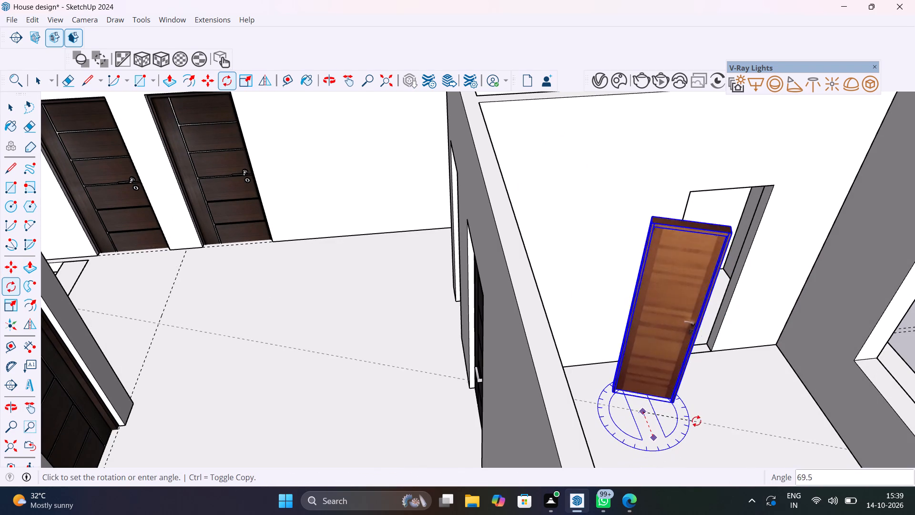
type("90")
key("Return")
key("space")
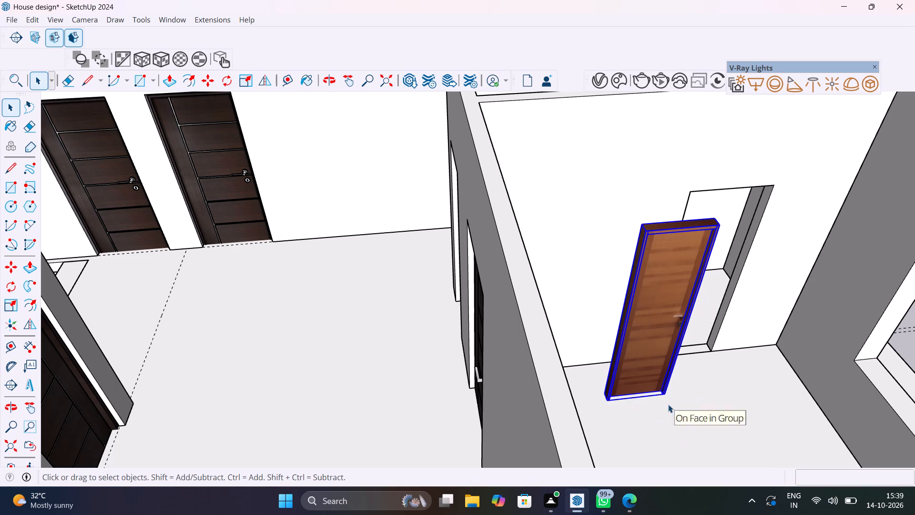
scroll(637, 369, "down", 7)
left_click(834, 220)
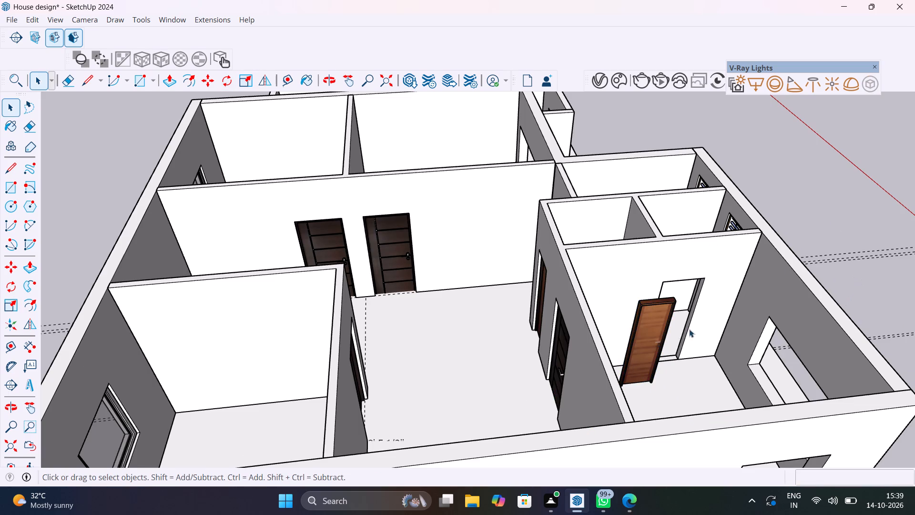
Move the rotated wooden door about 2' 10" by its bottom corner into the room's empty doorway.
scroll(666, 358, "up", 5)
middle_click_drag(666, 376, 569, 361)
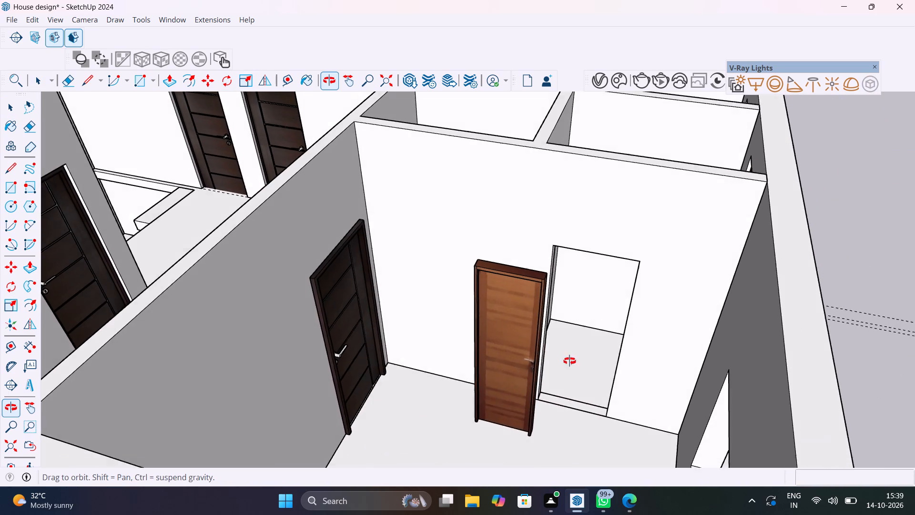
middle_click_drag(569, 361, 592, 342)
scroll(604, 325, "up", 6)
middle_click_drag(604, 331, 600, 354)
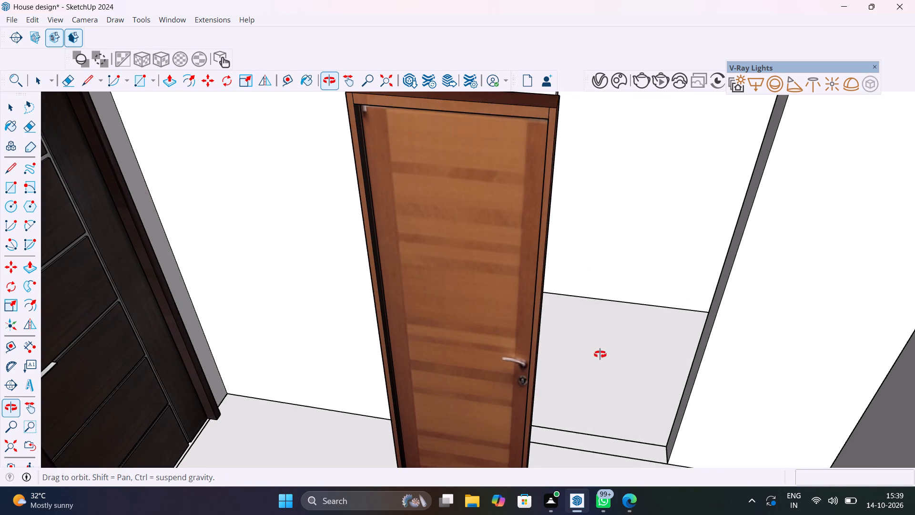
middle_click_drag(600, 354, 548, 331)
middle_click_drag(498, 349, 491, 312, "shift")
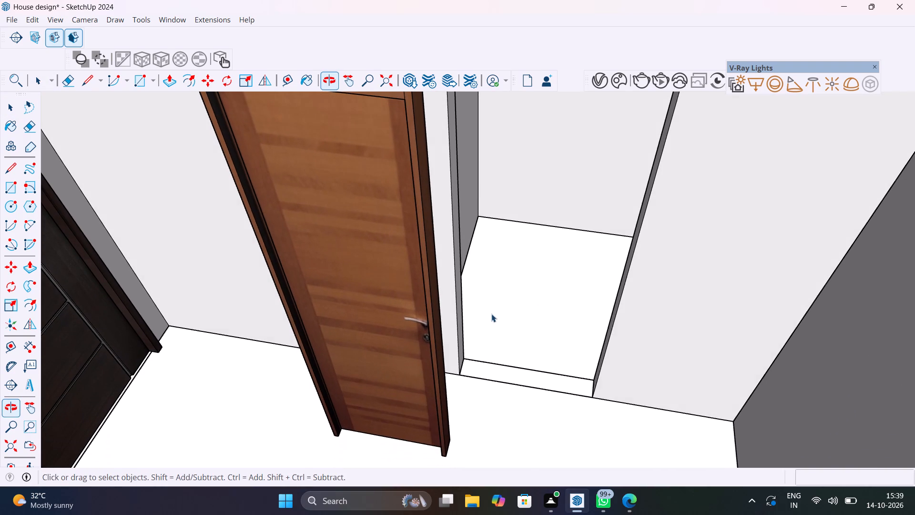
left_click(454, 434)
left_click(434, 438)
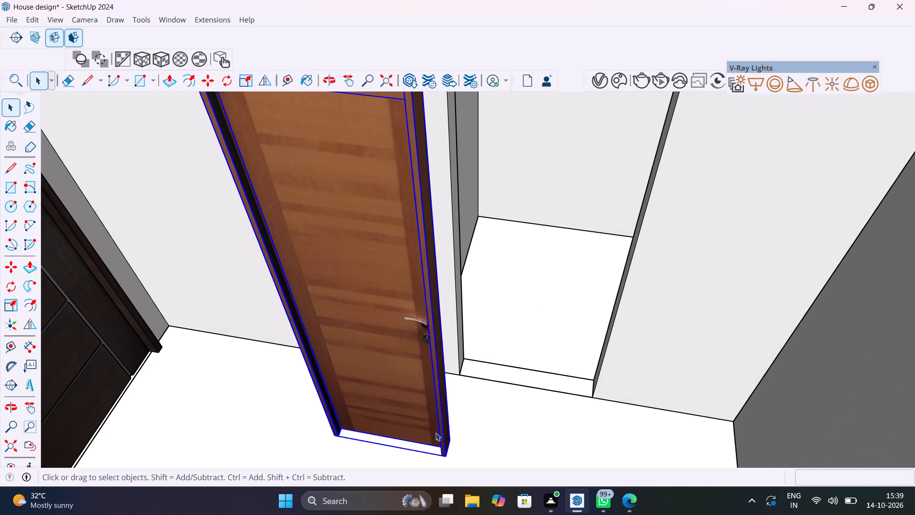
key("m")
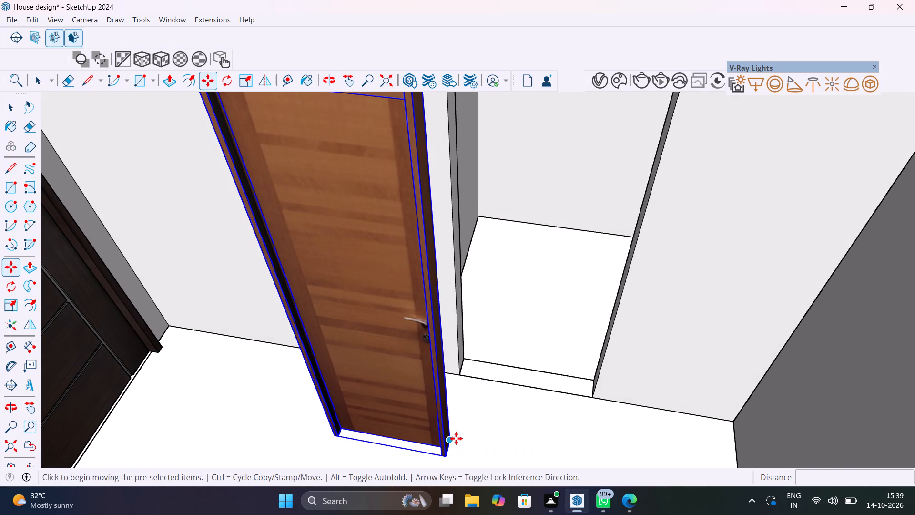
left_click(451, 439)
scroll(595, 381, "up", 12)
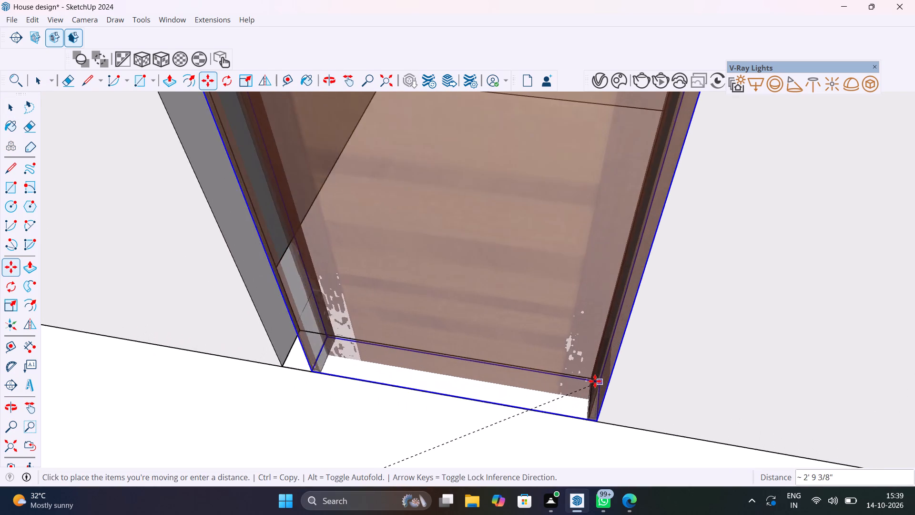
scroll(595, 381, "up", 3)
left_click(568, 366)
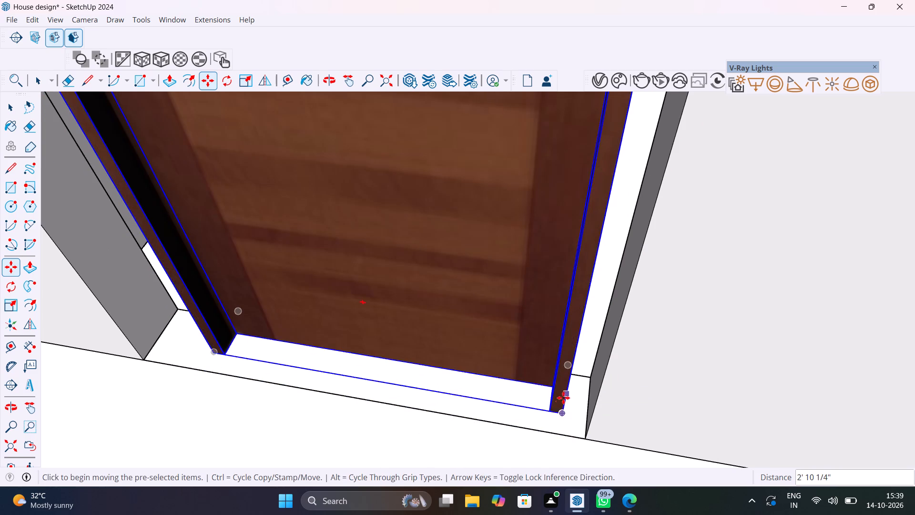
Move the wooden door by its bottom corner against the jamb of the room's doorway.
left_click(560, 408)
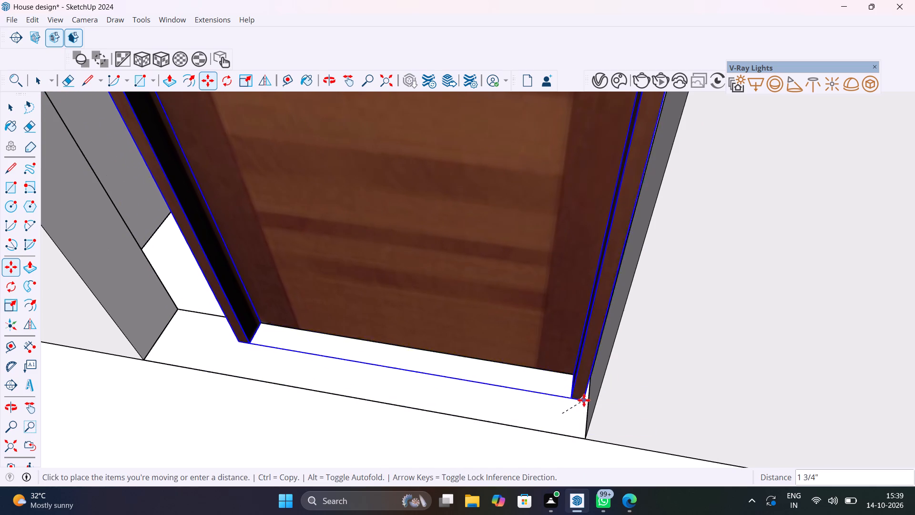
middle_click_drag(584, 408, 640, 320)
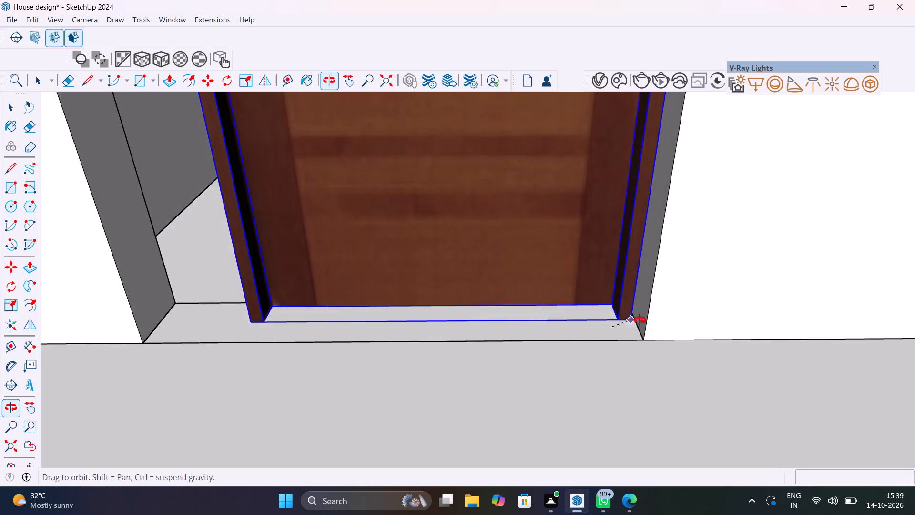
middle_click_drag(640, 320, 644, 315)
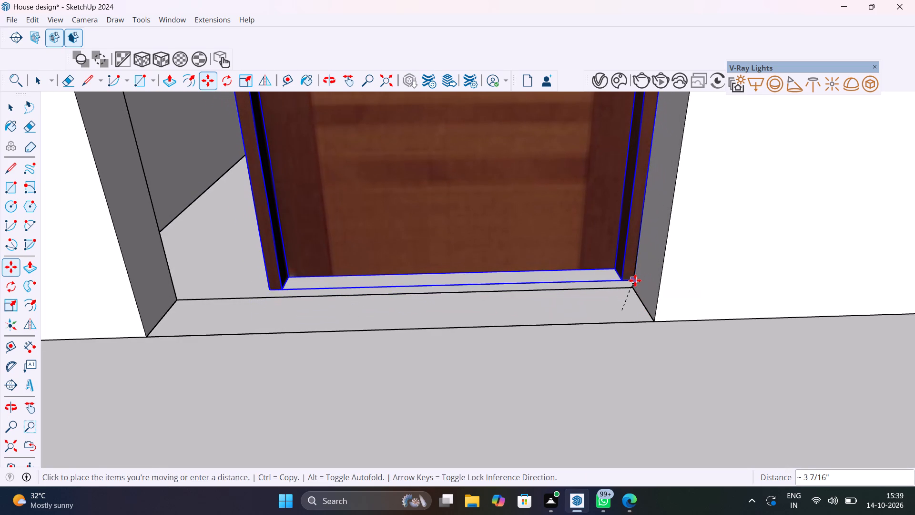
left_click(642, 301)
Scale the wooden door's width by about 1.25 along the green axis to fill the doorway, then clear the selection.
scroll(584, 370, "down", 7)
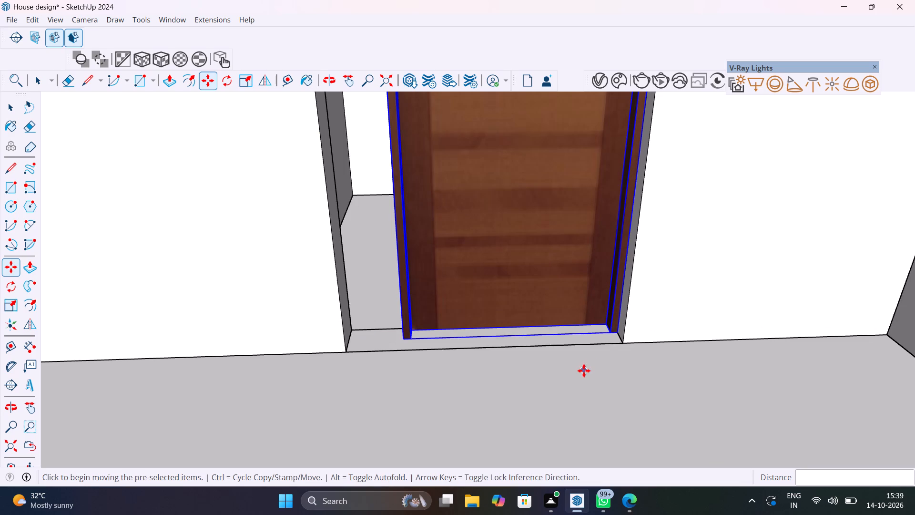
middle_click_drag(561, 372, 569, 514)
scroll(567, 491, "down", 1, "shift")
scroll(534, 374, "down", 6)
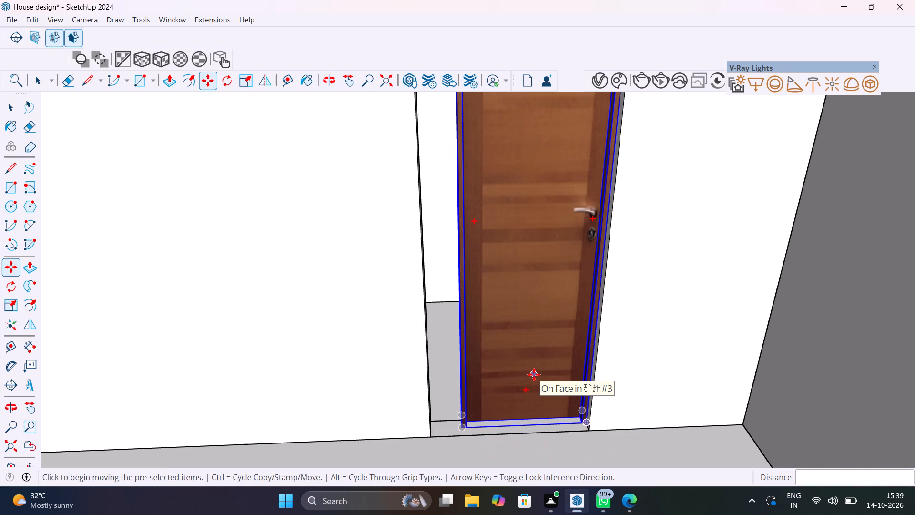
key("s")
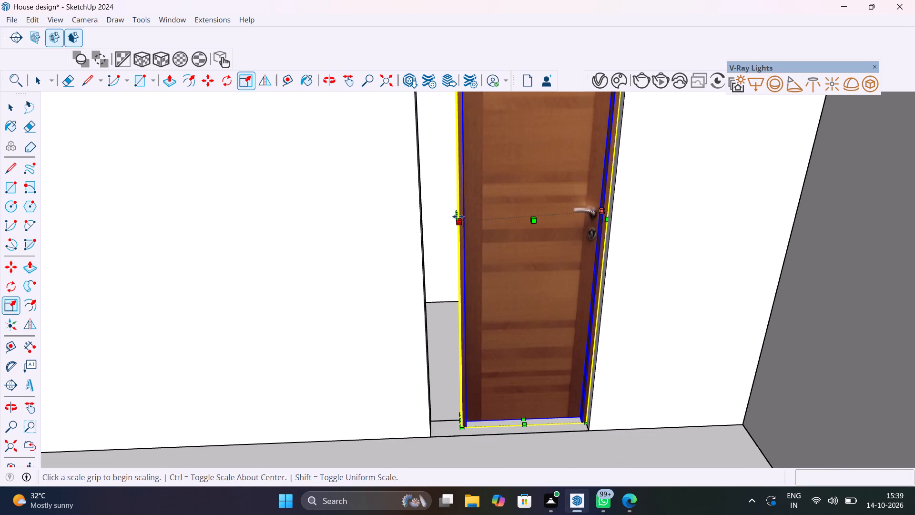
left_click(457, 216)
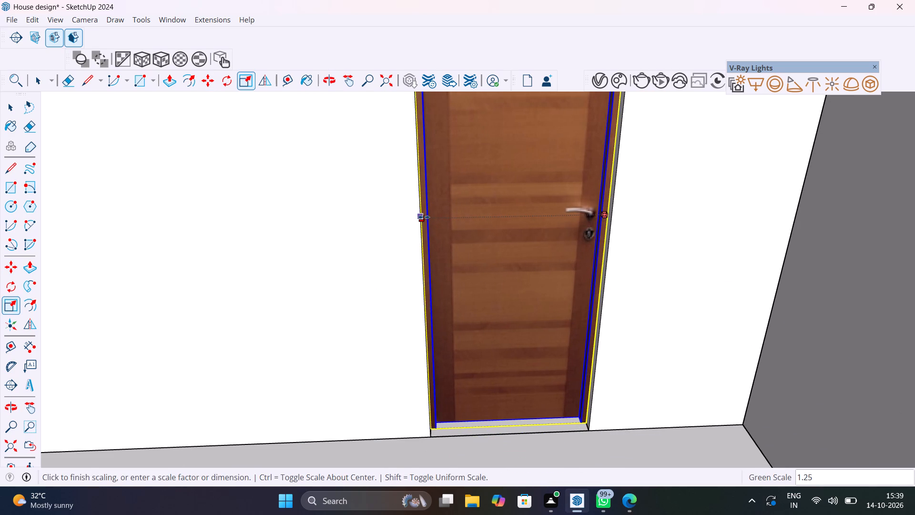
left_click(424, 217)
scroll(468, 271, "down", 7)
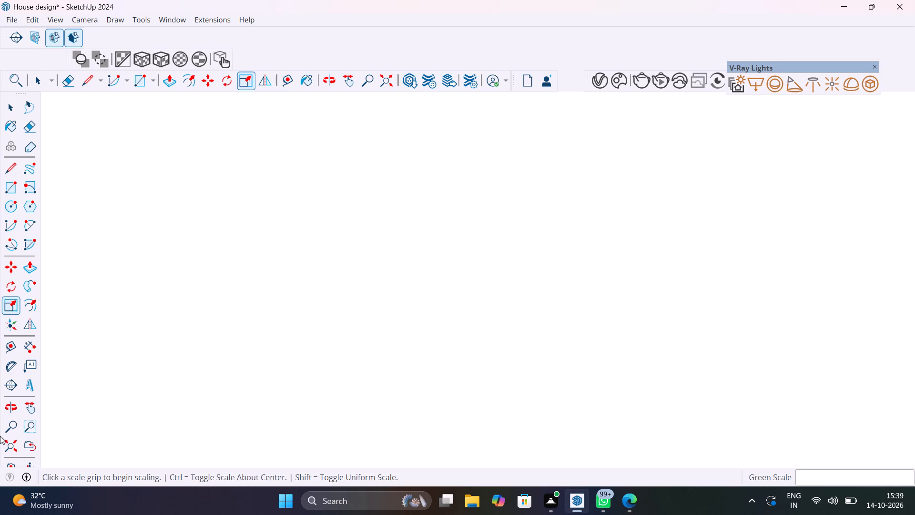
left_click(9, 448)
scroll(432, 197, "up", 3)
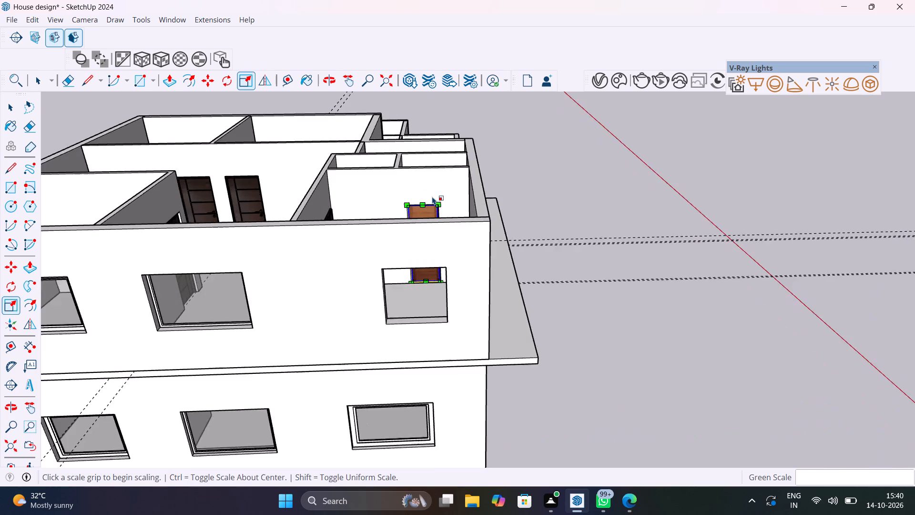
scroll(432, 196, "up", 13)
key("space")
scroll(715, 156, "down", 7)
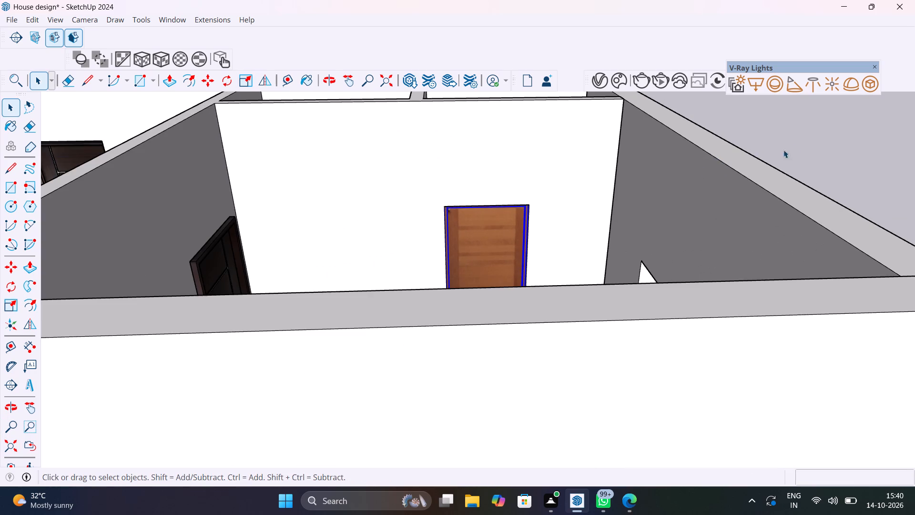
left_click(811, 133)
Examine the house from outside and above, checking the upper floor's doors, windows and remaining empty openings.
scroll(665, 220, "down", 14)
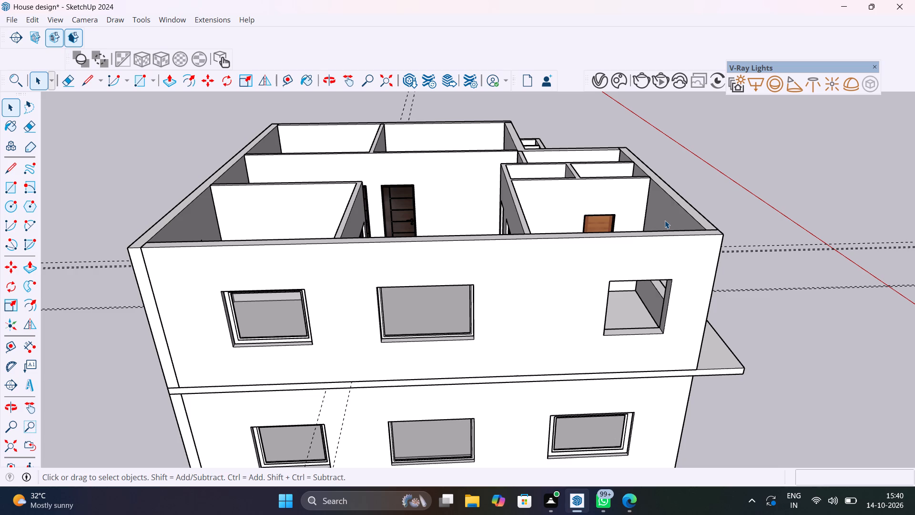
middle_click_drag(614, 289, 592, 278)
middle_click_drag(592, 278, 492, 246)
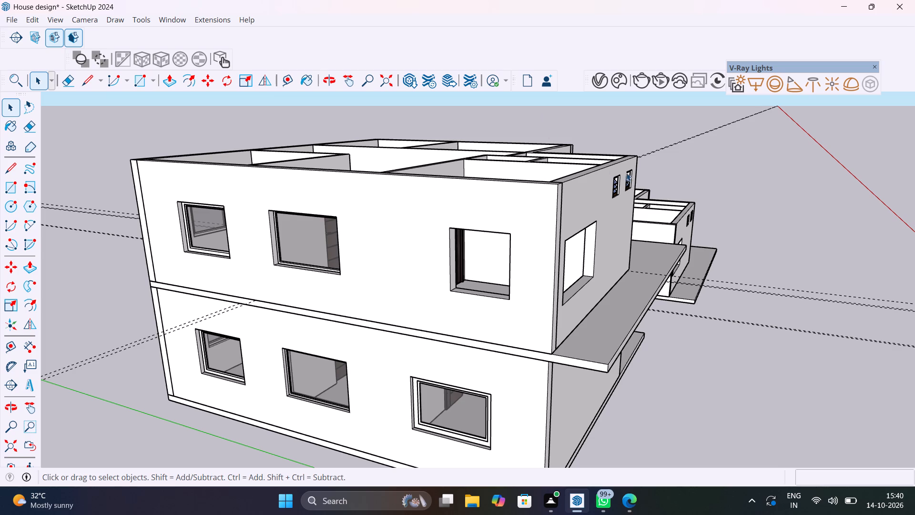
scroll(0, 0, "up", 1)
scroll(418, 227, "down", 5)
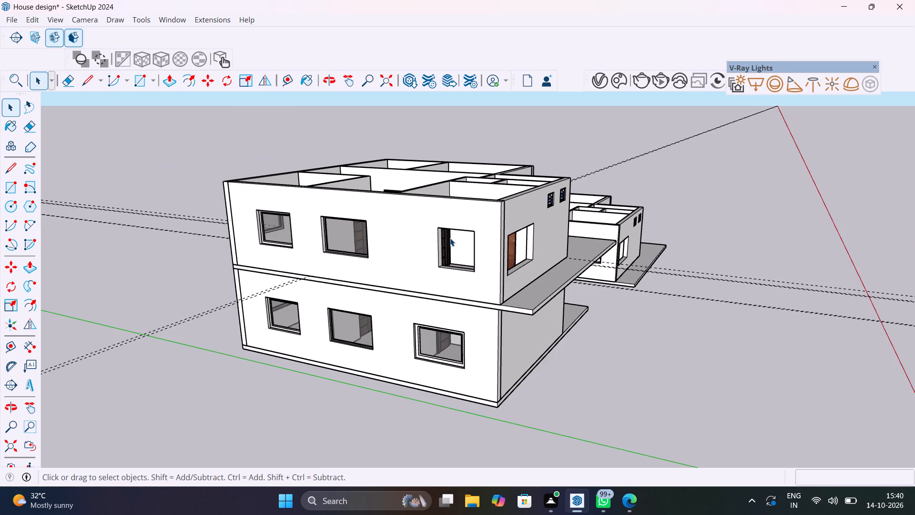
middle_click_drag(450, 238, 69, 299)
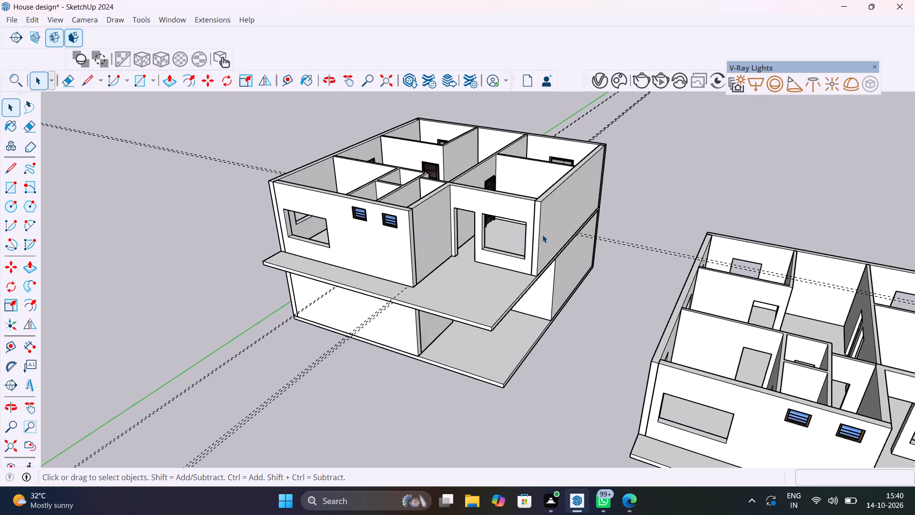
scroll(313, 224, "down", 1)
middle_click_drag(314, 223, 496, 325)
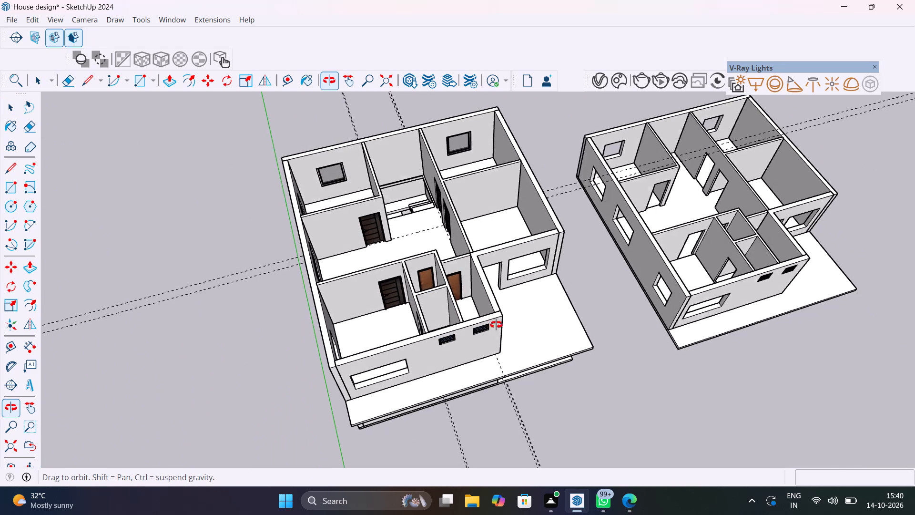
middle_click_drag(496, 325, 427, 184)
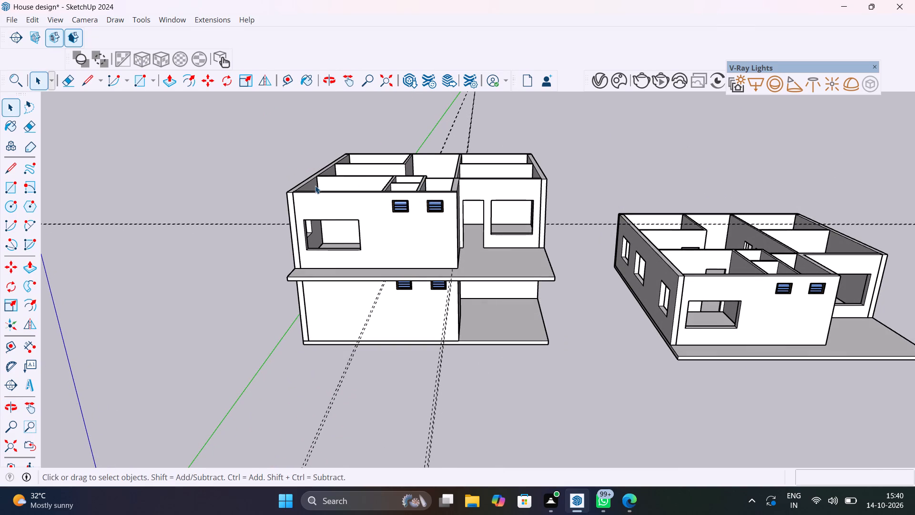
scroll(485, 240, "up", 4)
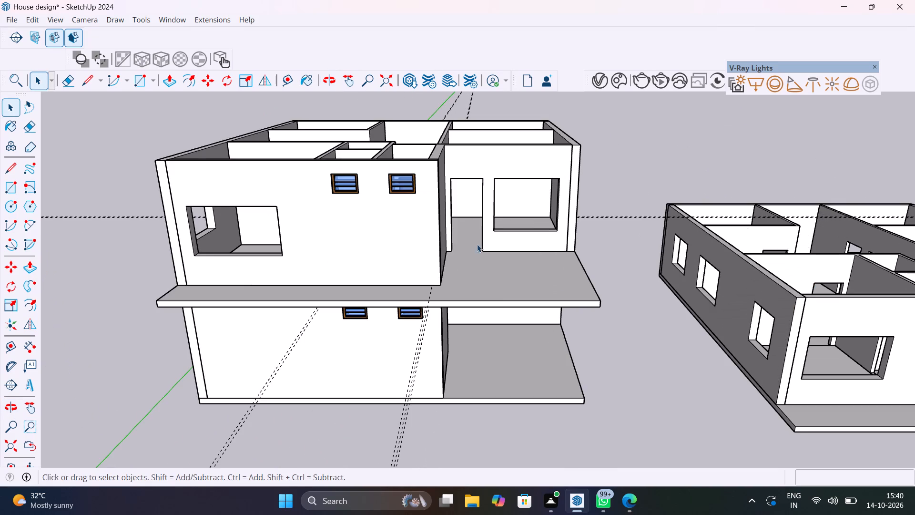
middle_click_drag(476, 244, 492, 278)
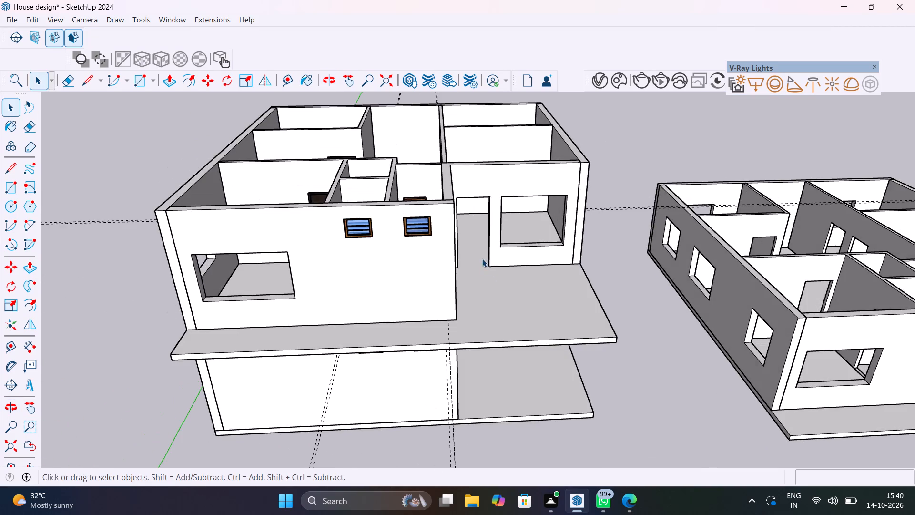
scroll(482, 258, "down", 7)
middle_click_drag(479, 256, 368, 225)
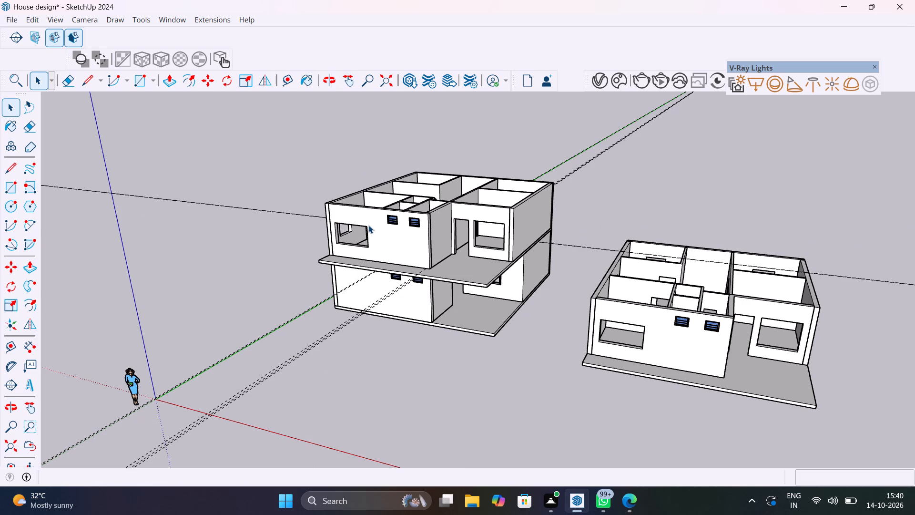
middle_click_drag(485, 300, 603, 299)
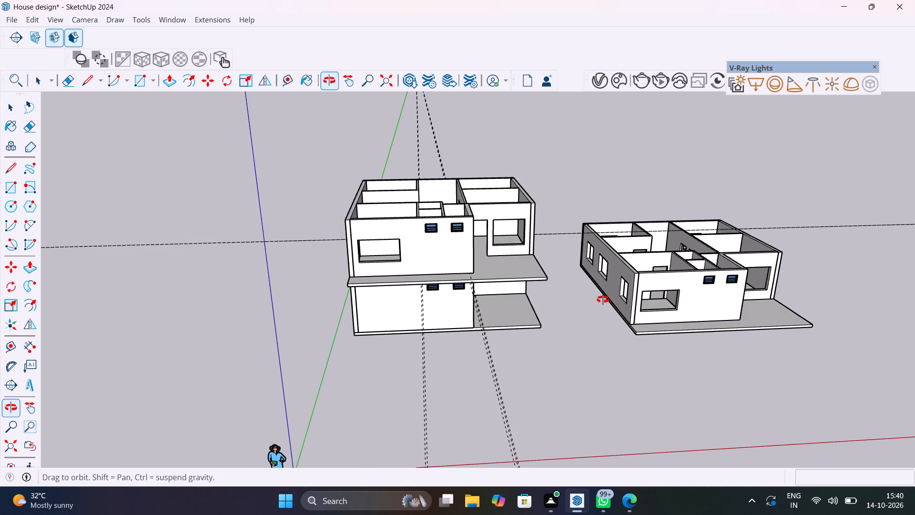
middle_click_drag(603, 299, 603, 300)
scroll(501, 225, "up", 6)
middle_click_drag(491, 250, 395, 216)
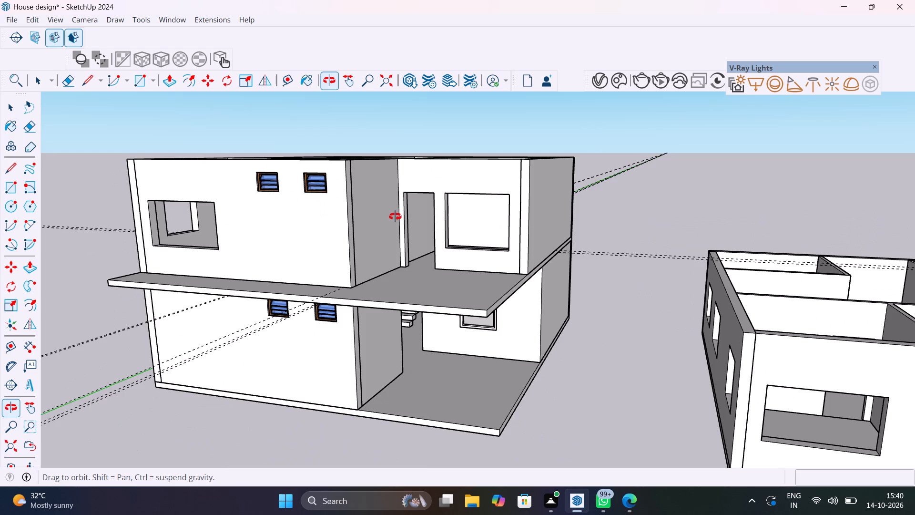
middle_click_drag(395, 216, 479, 406)
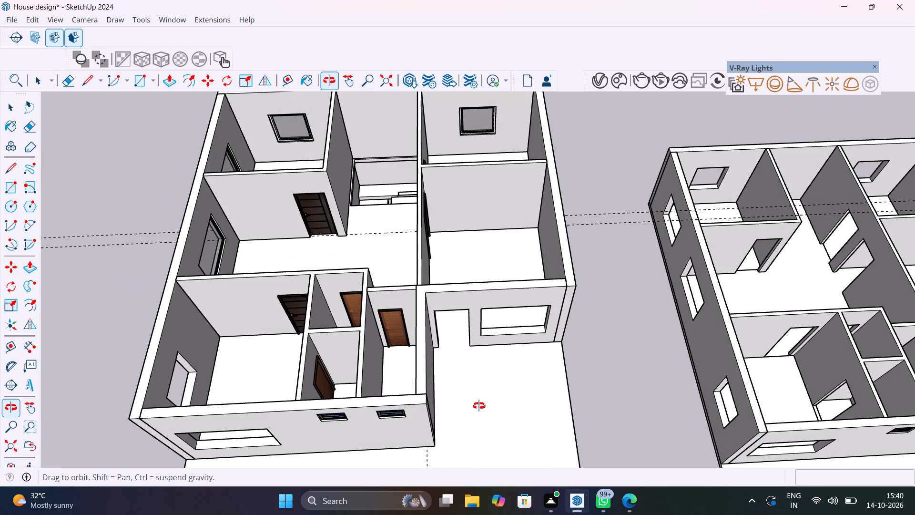
middle_click_drag(479, 406, 526, 403)
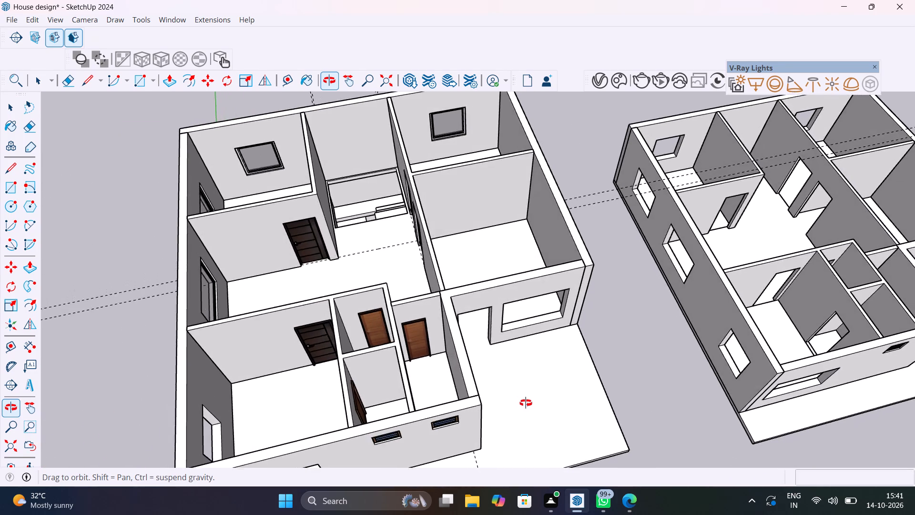
middle_click_drag(526, 403, 661, 452)
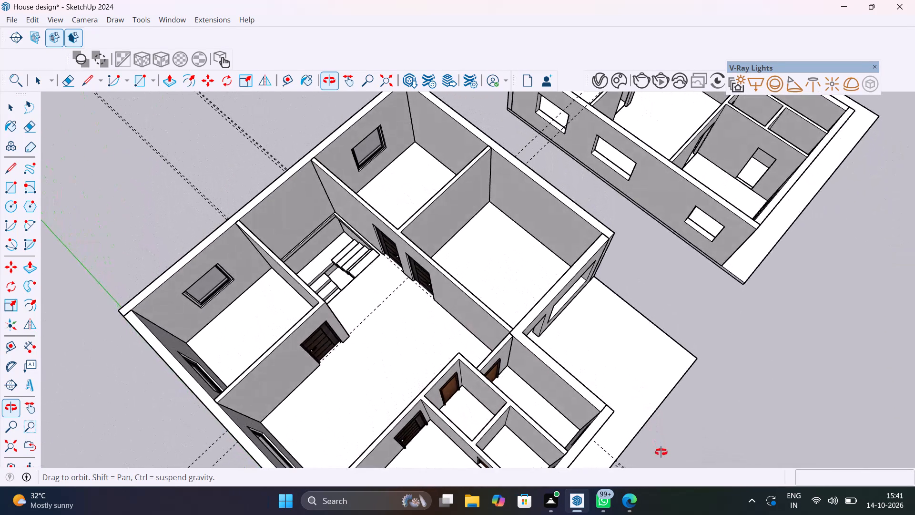
middle_click_drag(661, 452, 382, 426)
Inspect the upper-floor hall, its stairwell and surrounding doors, and compare them with the whole house.
scroll(381, 175, "up", 10)
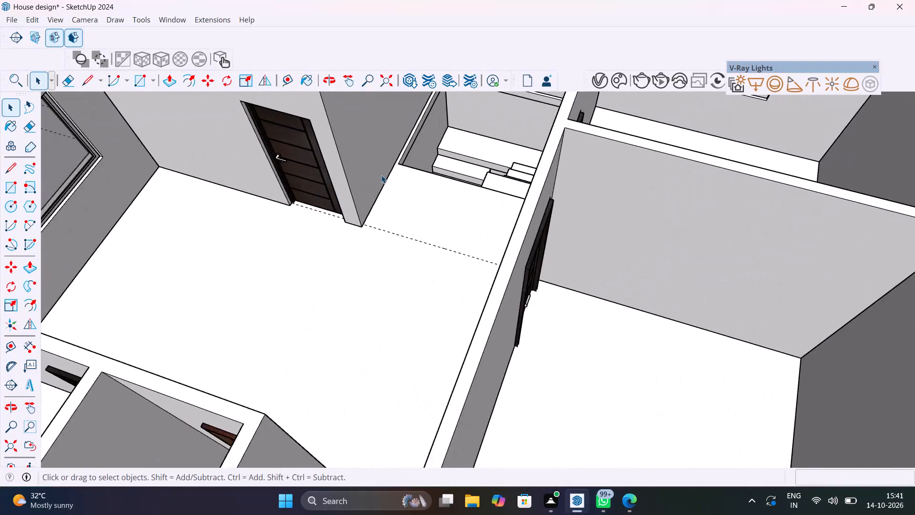
middle_click_drag(492, 201, 584, 343)
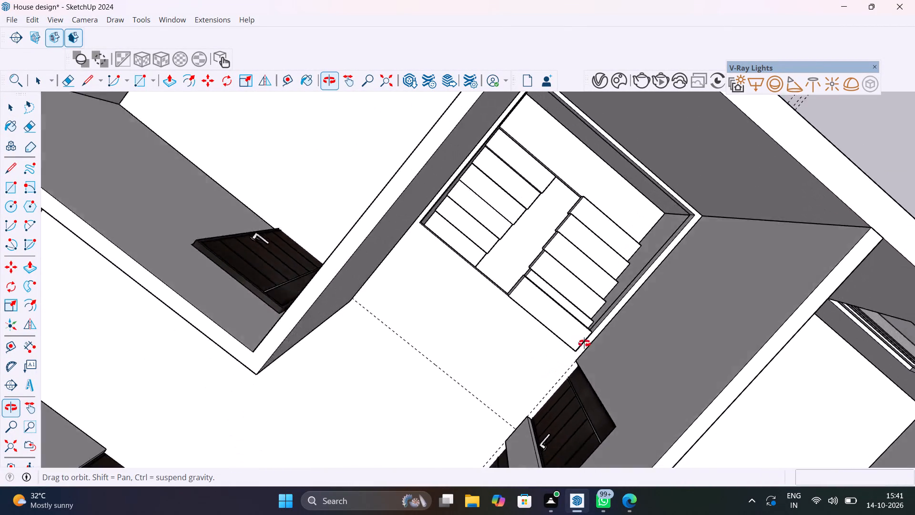
middle_click_drag(584, 343, 728, 196)
scroll(522, 264, "down", 14)
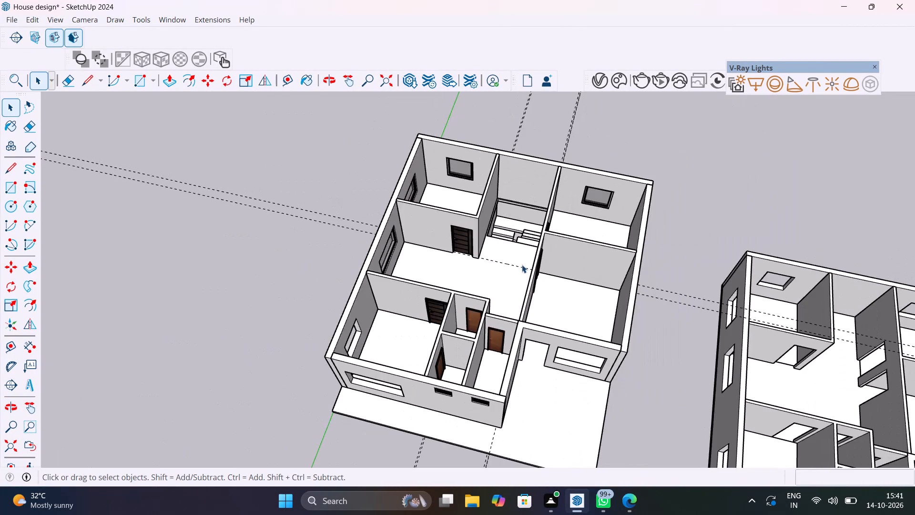
middle_click_drag(522, 265, 551, 190)
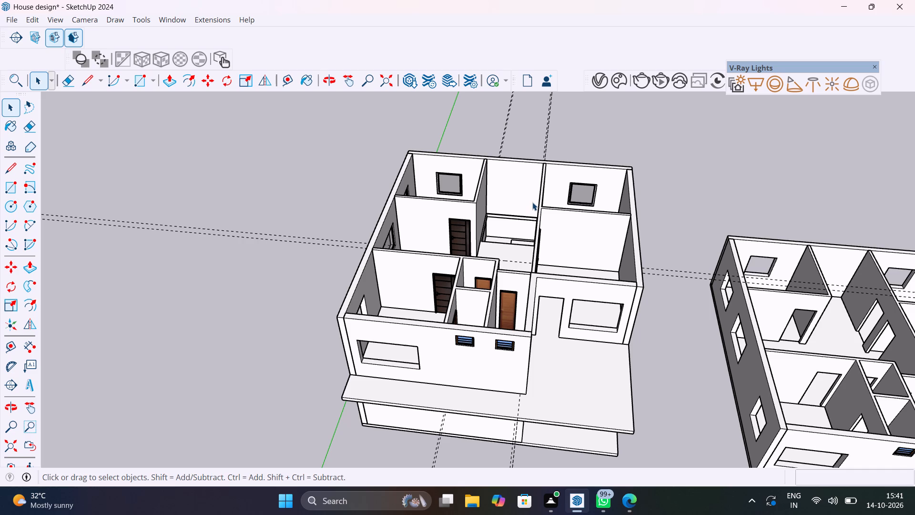
scroll(475, 225, "up", 9)
middle_click_drag(522, 261, 529, 332)
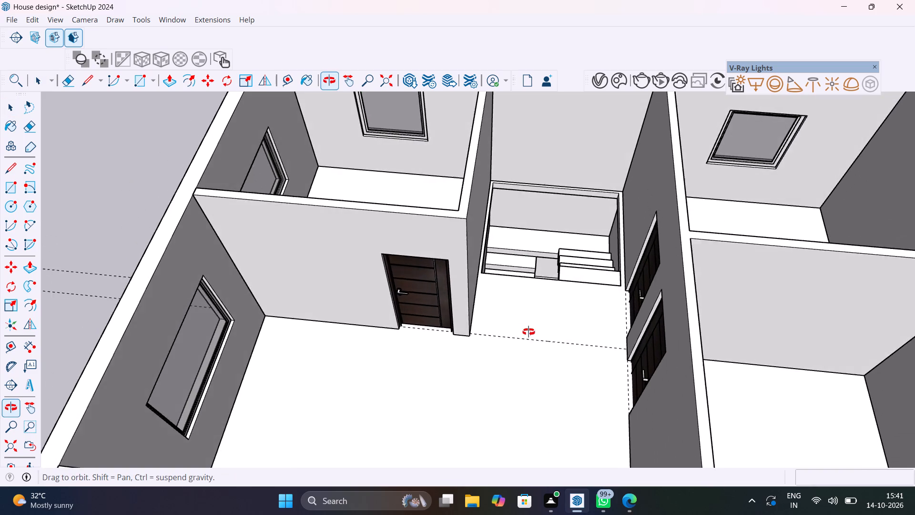
middle_click_drag(529, 332, 529, 337)
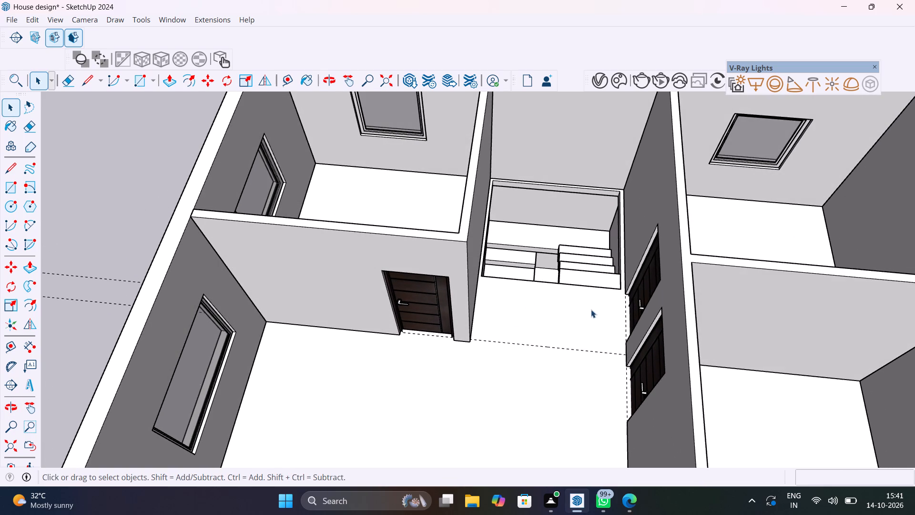
scroll(441, 245, "down", 13)
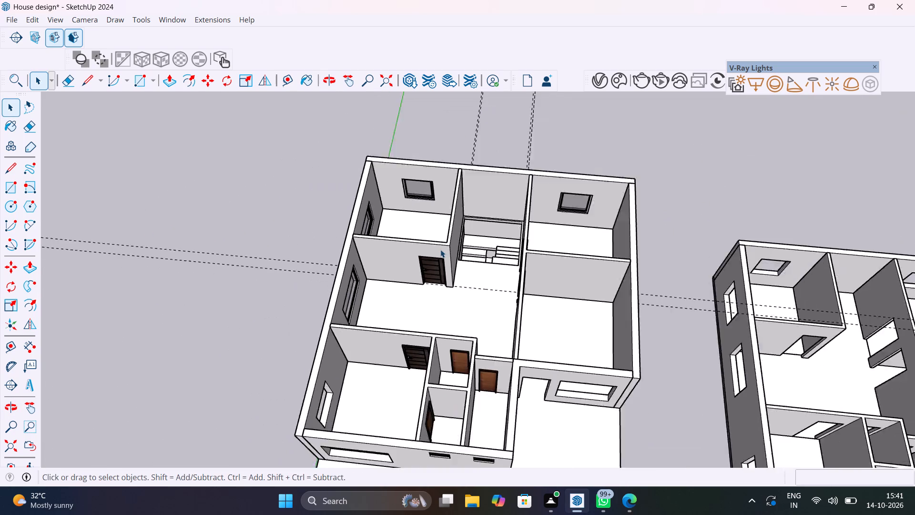
scroll(440, 249, "down", 1)
middle_click_drag(488, 242, 578, 151)
scroll(578, 151, "up", 1)
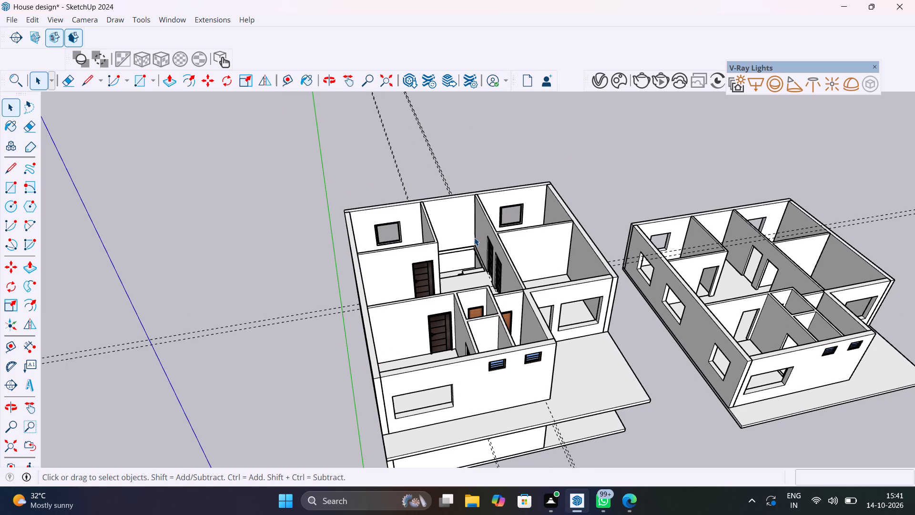
scroll(478, 247, "down", 1)
middle_click_drag(478, 247, 334, 214)
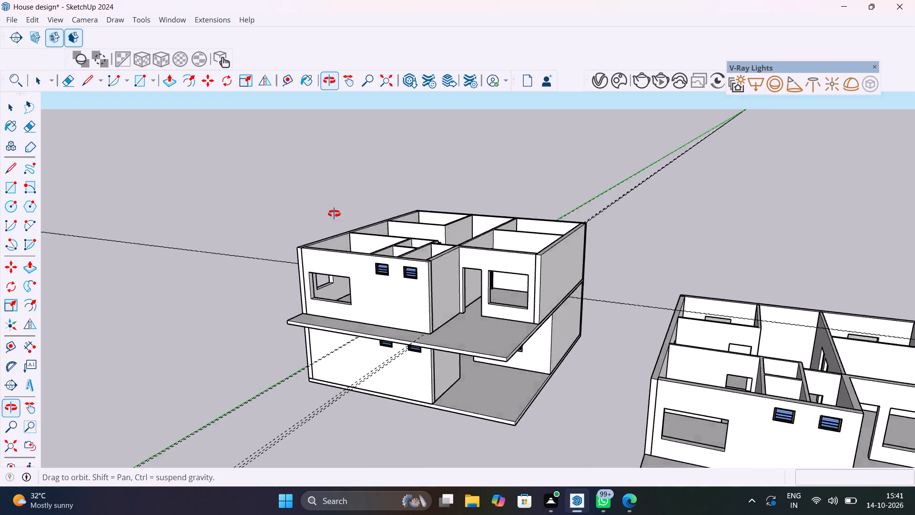
Search the 3D Warehouse for "door" models.
middle_click_drag(334, 214, 364, 220)
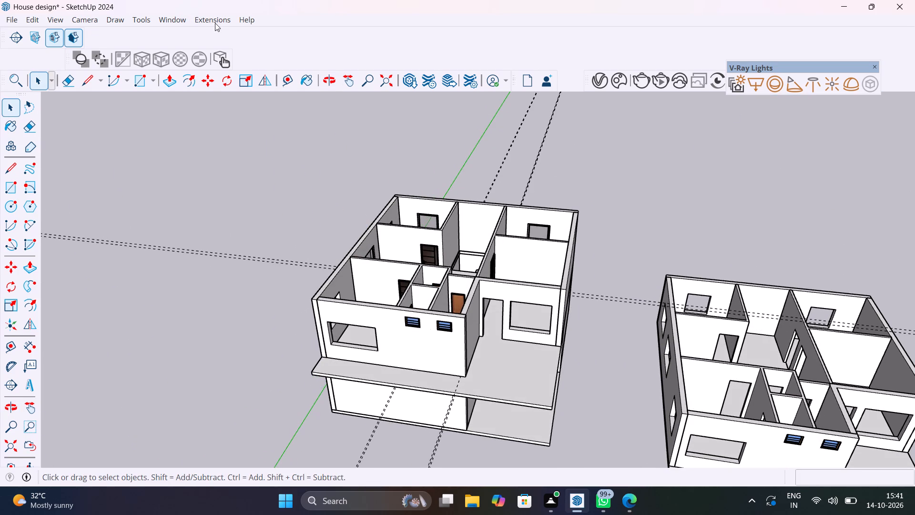
left_click(175, 23)
left_click(208, 114)
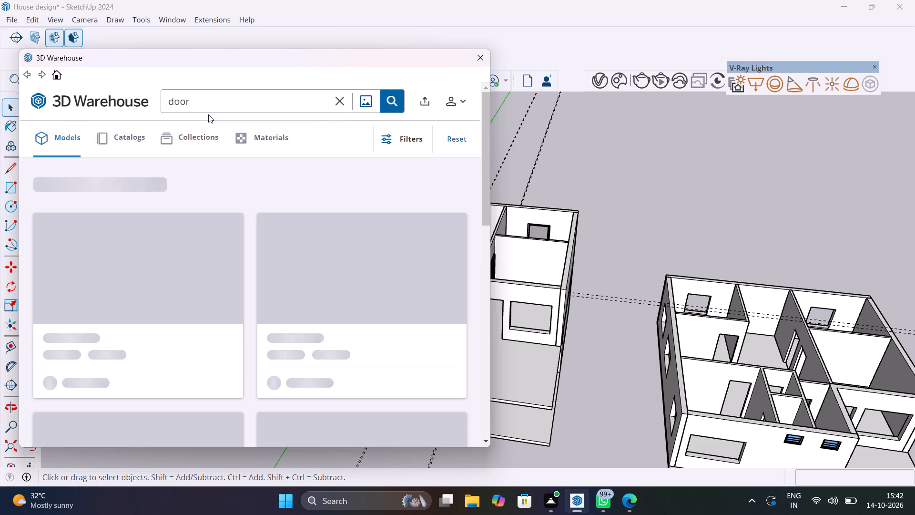
left_click(391, 106)
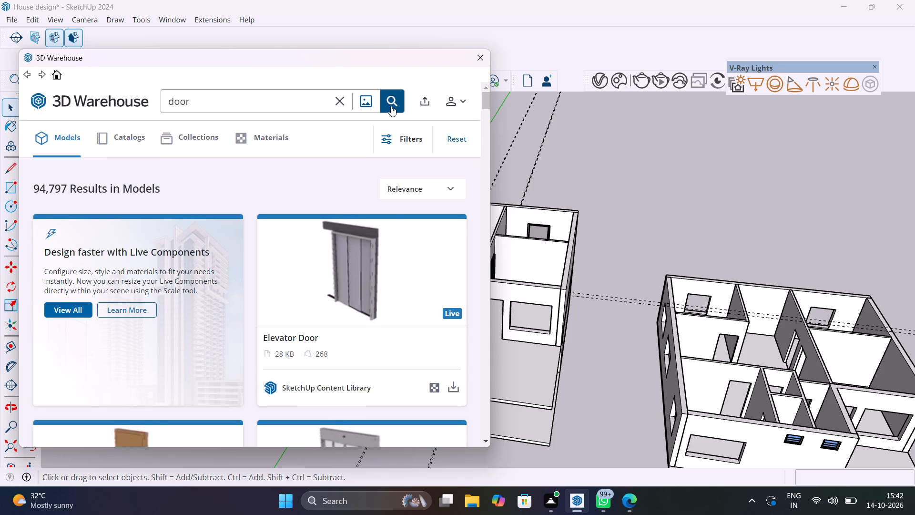
Browse the door models and load the 1.2 MB brown wooden model titled "DOOR" directly into the house model.
scroll(372, 261, "down", 7)
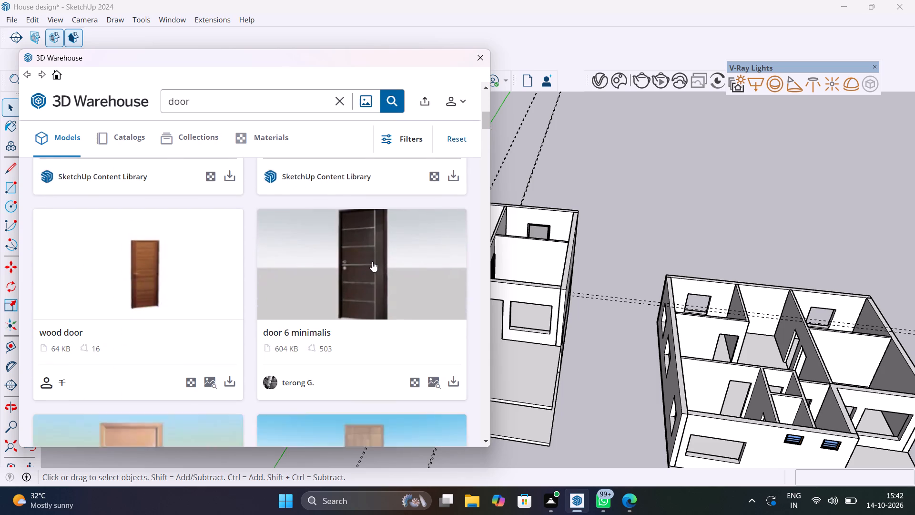
scroll(372, 261, "down", 6)
scroll(372, 261, "up", 1)
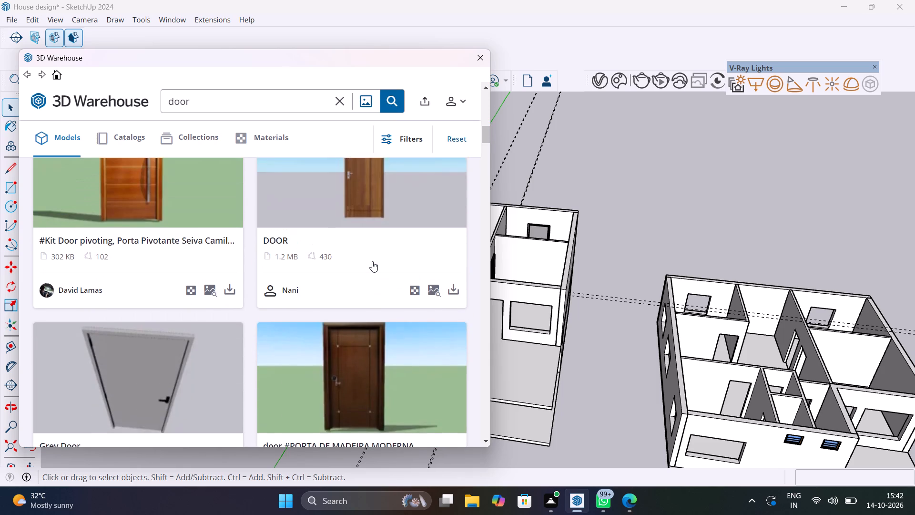
scroll(372, 261, "up", 1)
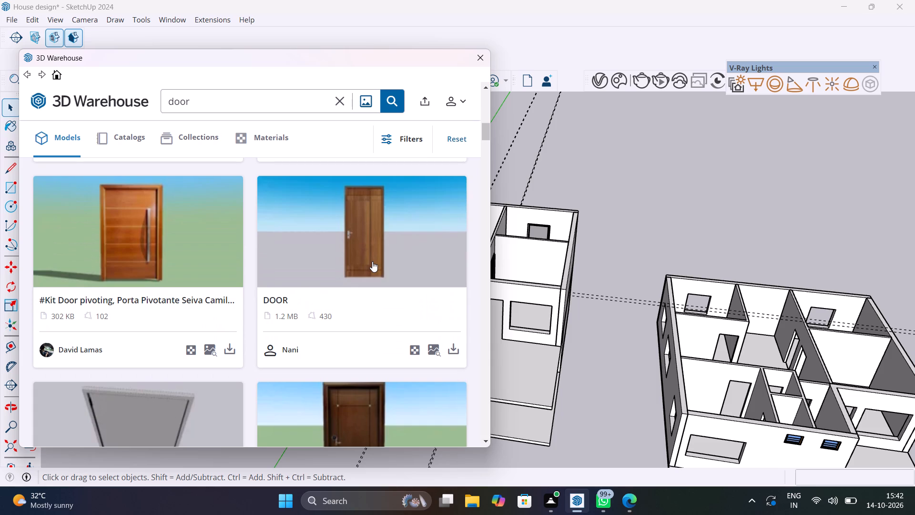
scroll(372, 261, "down", 6)
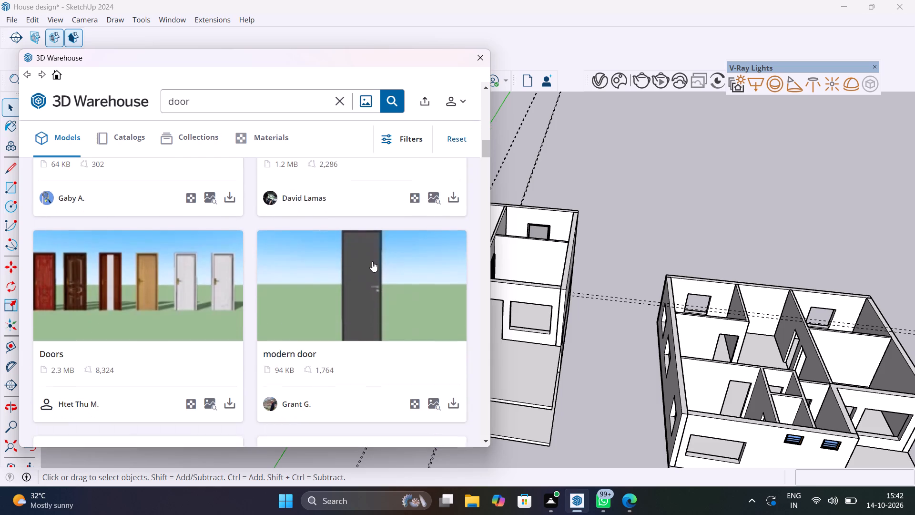
scroll(372, 261, "up", 8)
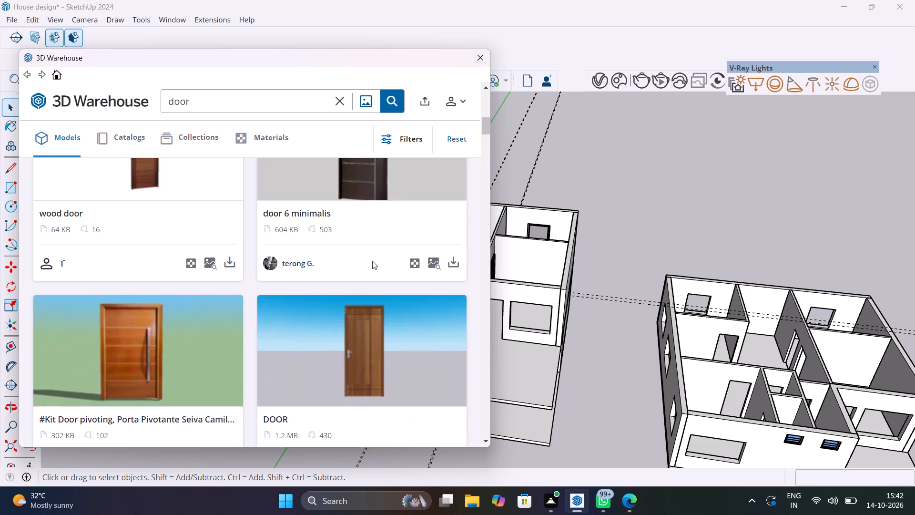
scroll(372, 261, "down", 3)
scroll(372, 261, "up", 1)
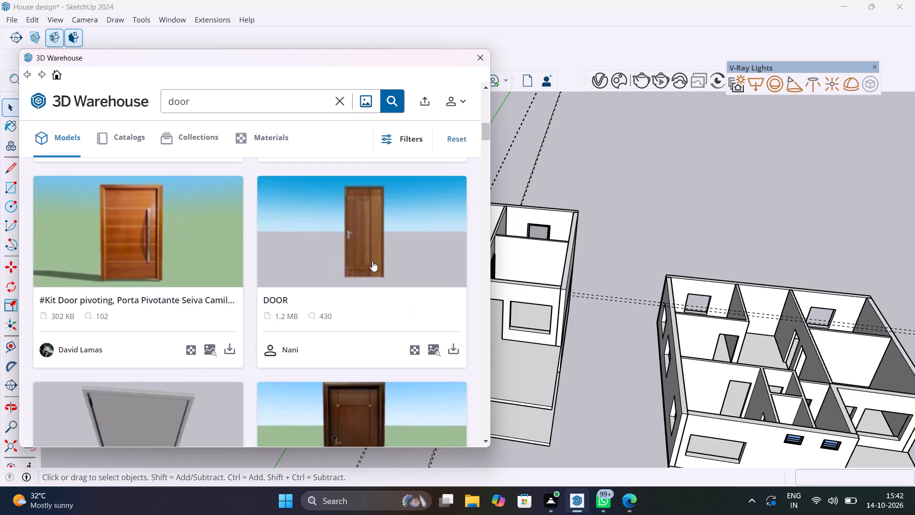
left_click(454, 347)
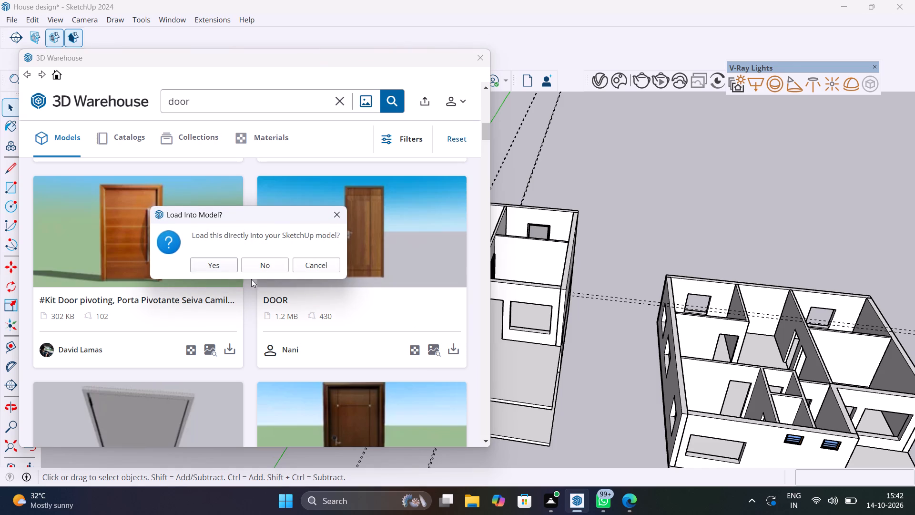
left_click(216, 269)
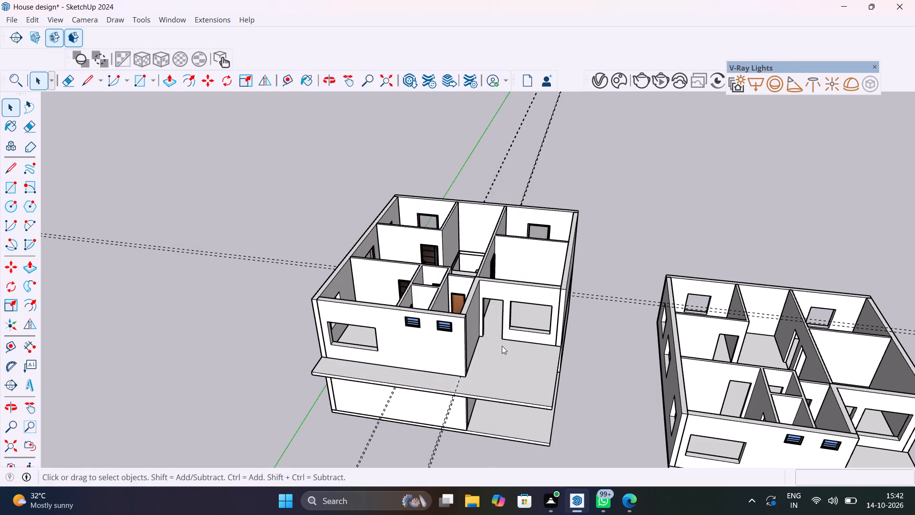
Place the loaded wooden door on the upper-floor balcony in front of the empty entrance doorway.
scroll(499, 355, "up", 11)
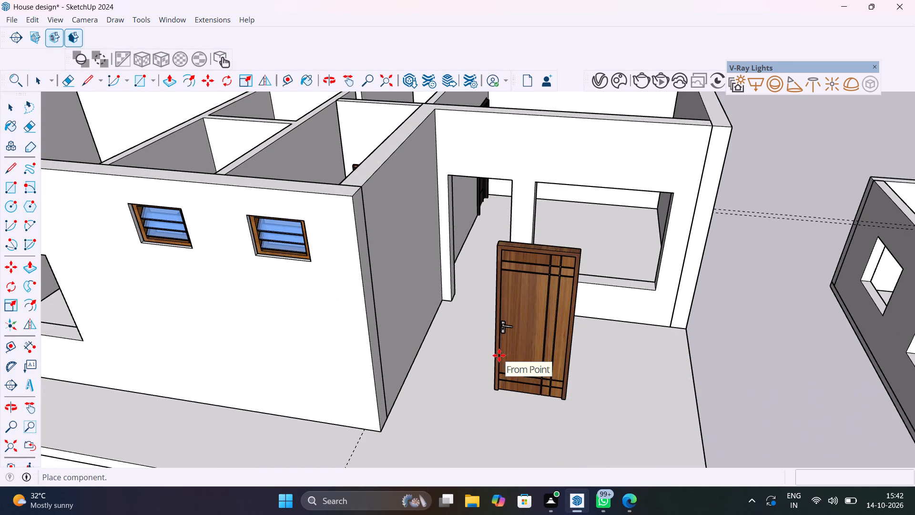
middle_click_drag(496, 350, 456, 276)
left_click(449, 282)
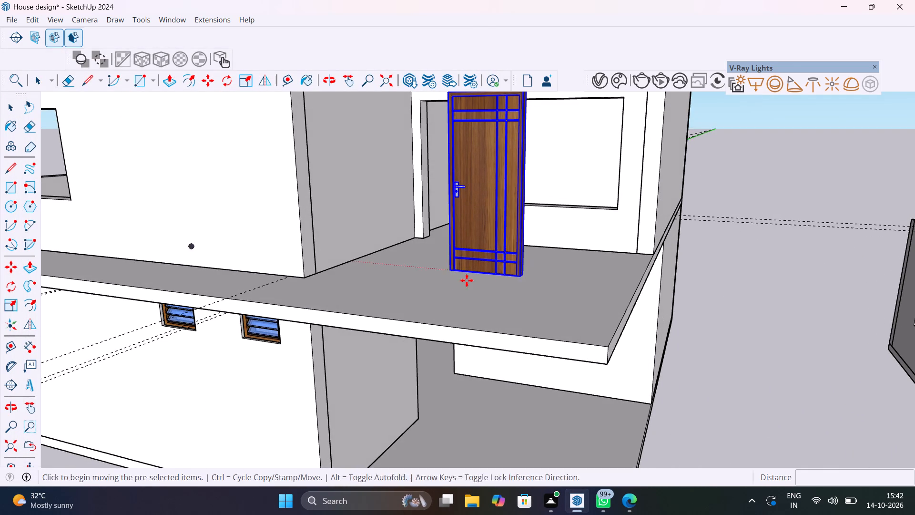
Move the new wooden door by its bottom corner against the jamb of the balcony doorway beside the large window opening.
middle_click_drag(496, 279, 613, 316)
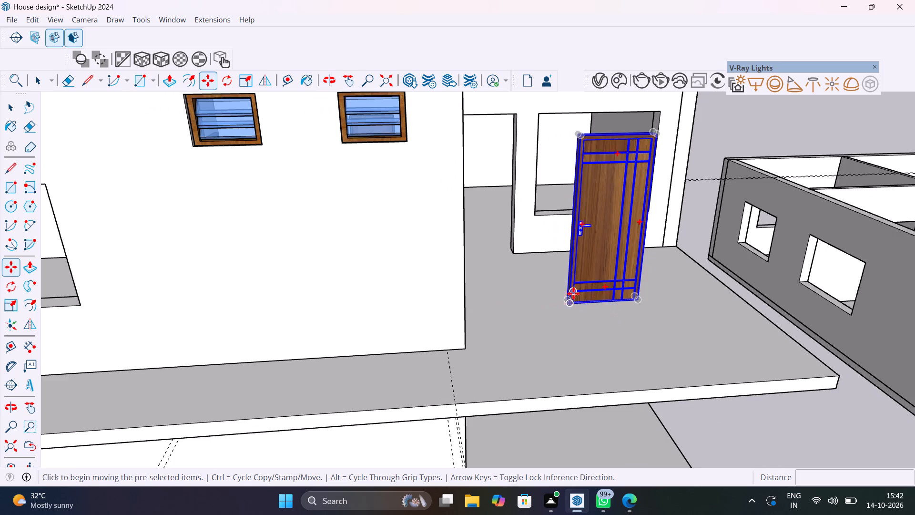
scroll(573, 293, "up", 6)
key("Escape")
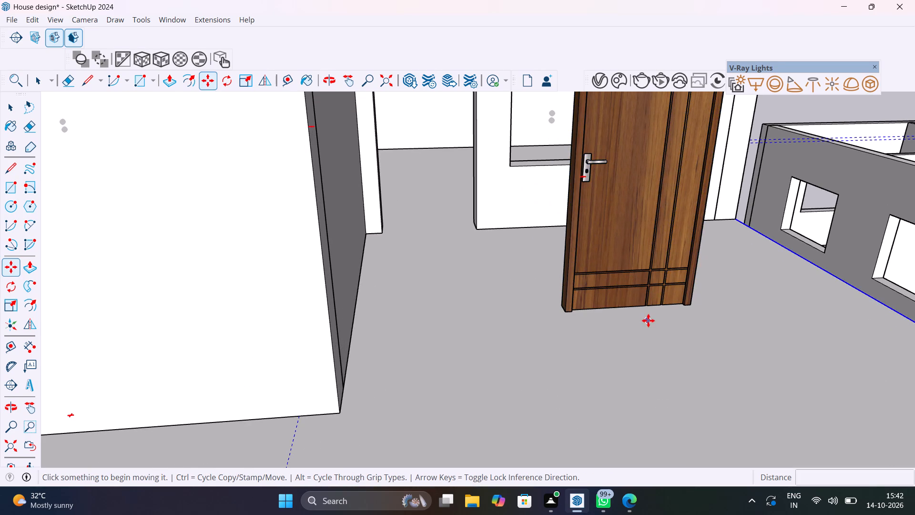
middle_click_drag(648, 320, 445, 294, "shift")
key("m")
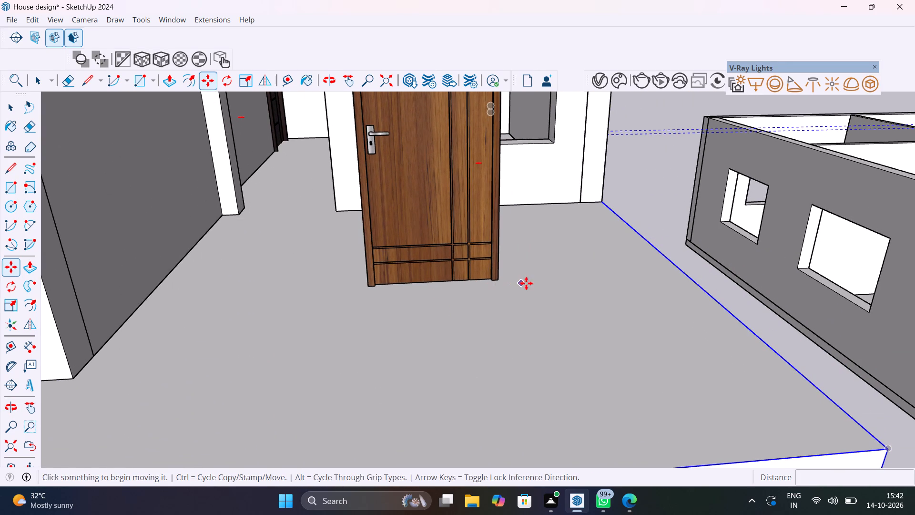
key("space")
left_click(476, 269)
key("m")
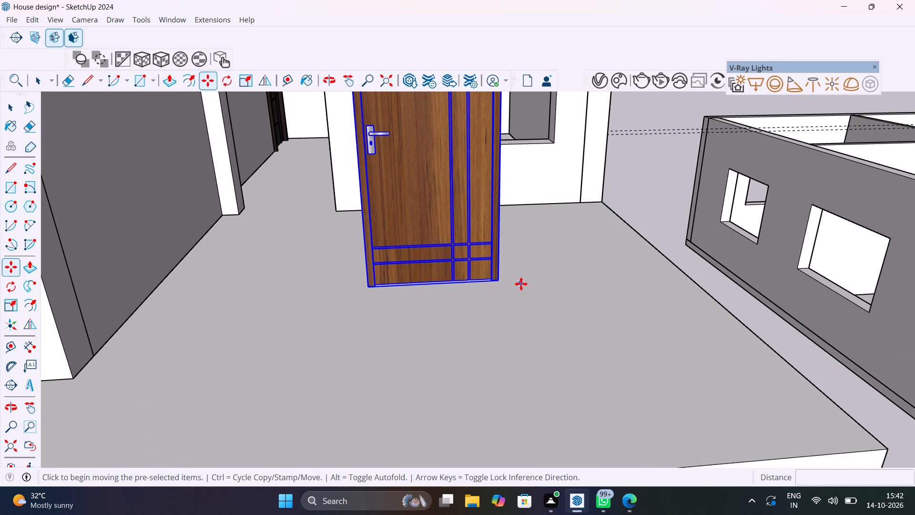
left_click(504, 284)
scroll(339, 239, "up", 14)
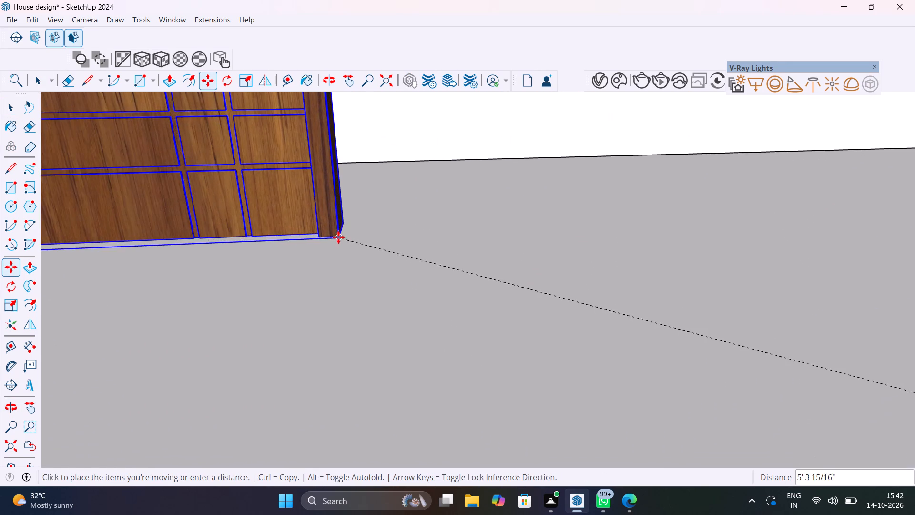
middle_click_drag(325, 230, 425, 301)
scroll(348, 190, "up", 8)
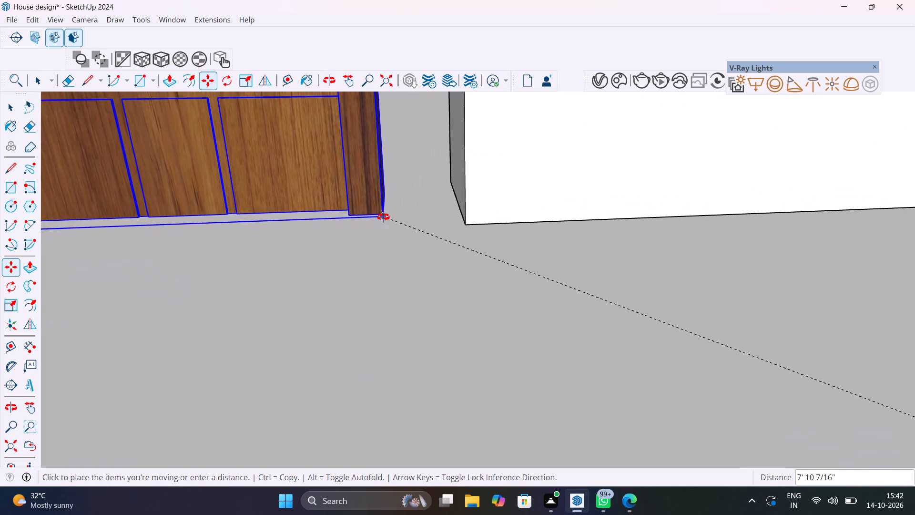
middle_click_drag(383, 217, 465, 233)
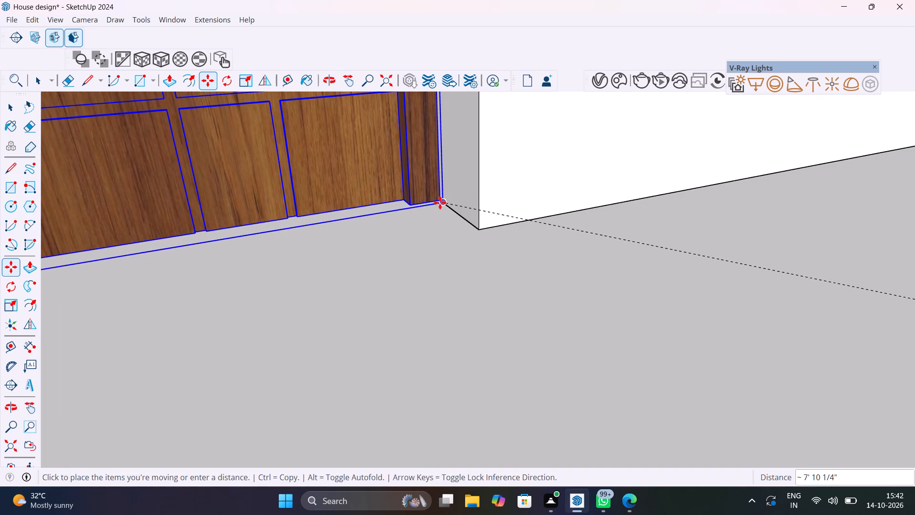
left_click(440, 203)
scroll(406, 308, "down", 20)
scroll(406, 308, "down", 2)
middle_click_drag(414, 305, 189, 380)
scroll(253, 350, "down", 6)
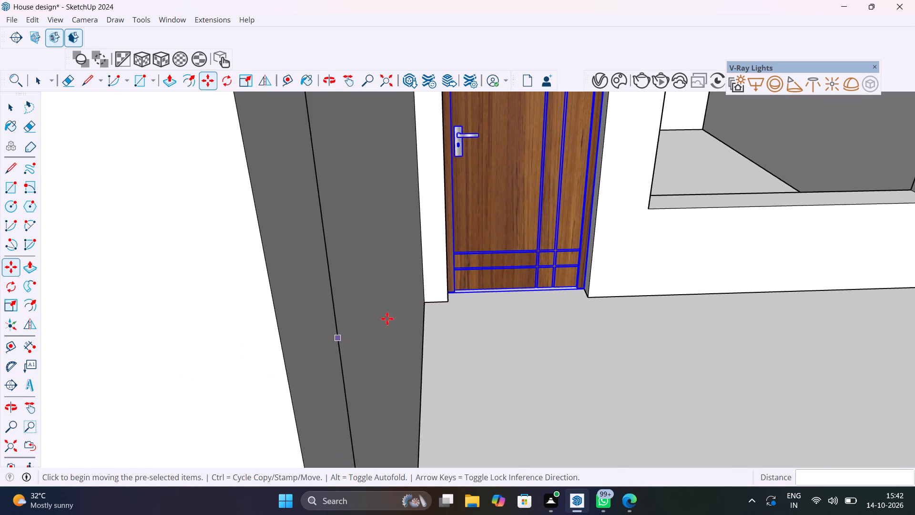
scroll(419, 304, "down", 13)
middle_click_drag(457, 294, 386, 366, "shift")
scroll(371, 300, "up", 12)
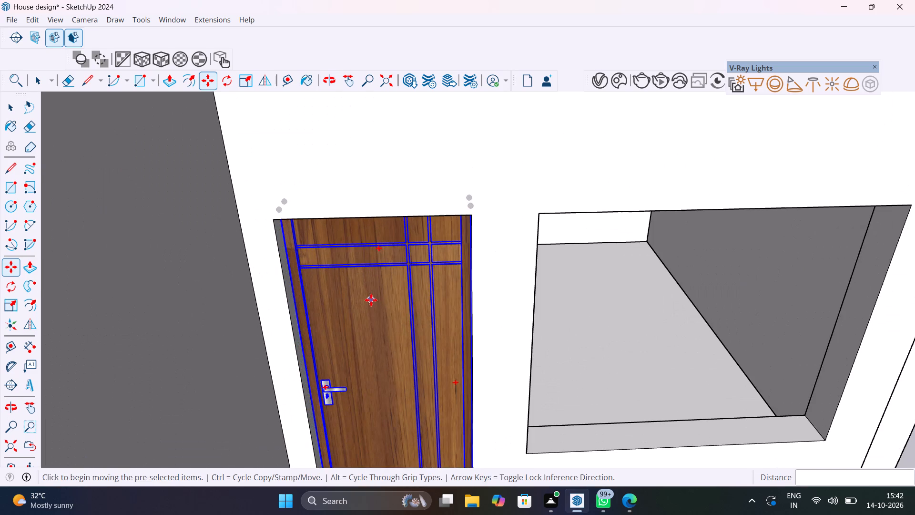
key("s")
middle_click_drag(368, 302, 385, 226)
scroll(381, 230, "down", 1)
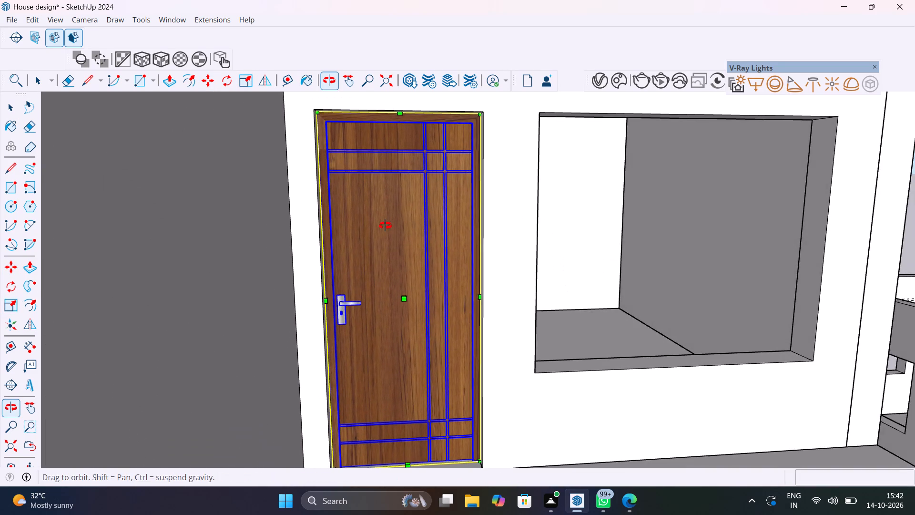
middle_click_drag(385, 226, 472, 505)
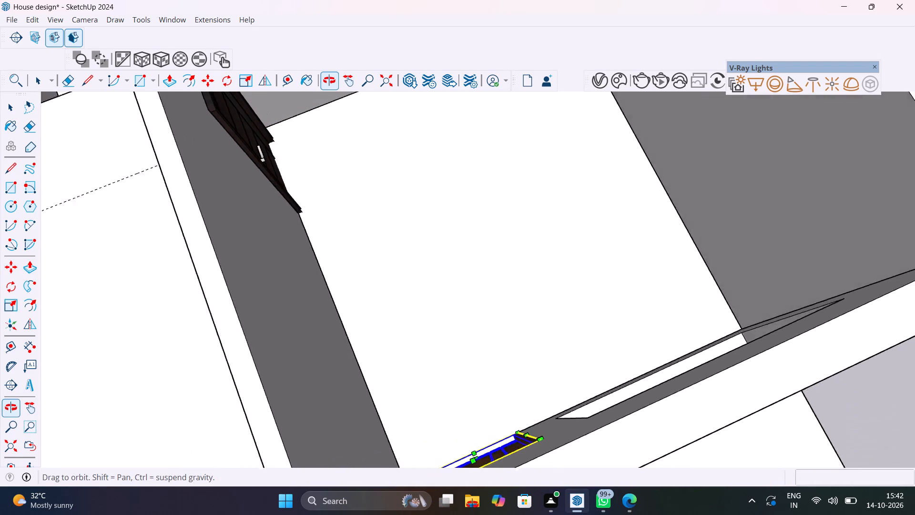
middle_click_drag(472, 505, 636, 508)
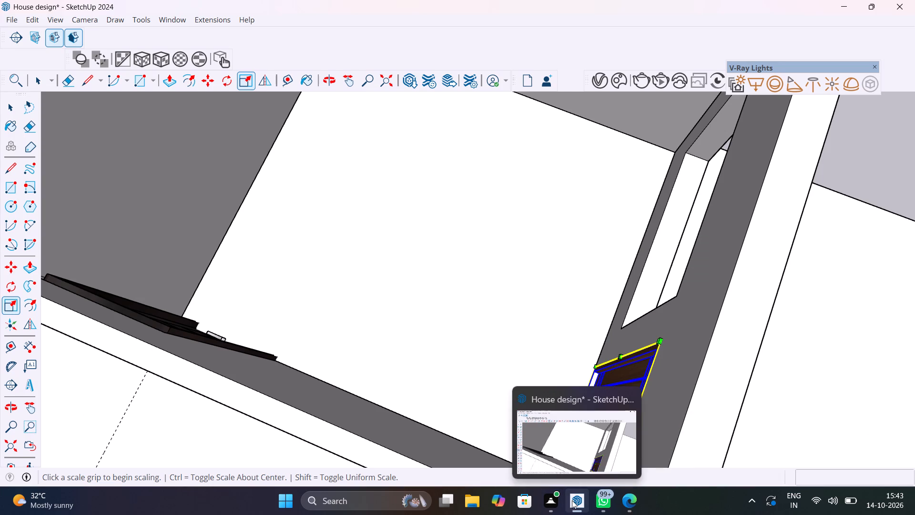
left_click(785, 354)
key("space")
Check the wooden door's fit in the balcony doorway from above and from the front, then clear the selection.
scroll(785, 355, "down", 7)
middle_click_drag(785, 353, 559, 197)
scroll(618, 267, "down", 6)
middle_click_drag(649, 299, 649, 299)
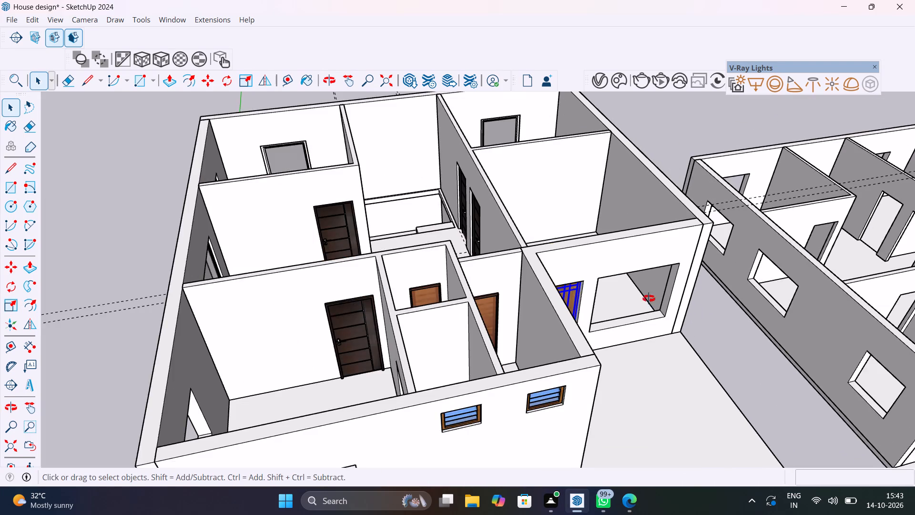
middle_click_drag(649, 299, 449, 223)
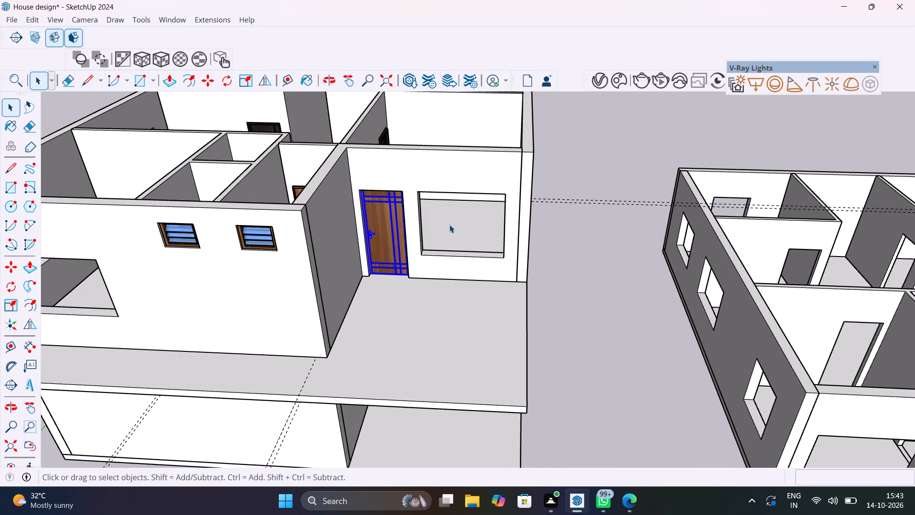
middle_click_drag(449, 224, 446, 219)
scroll(449, 223, "up", 2)
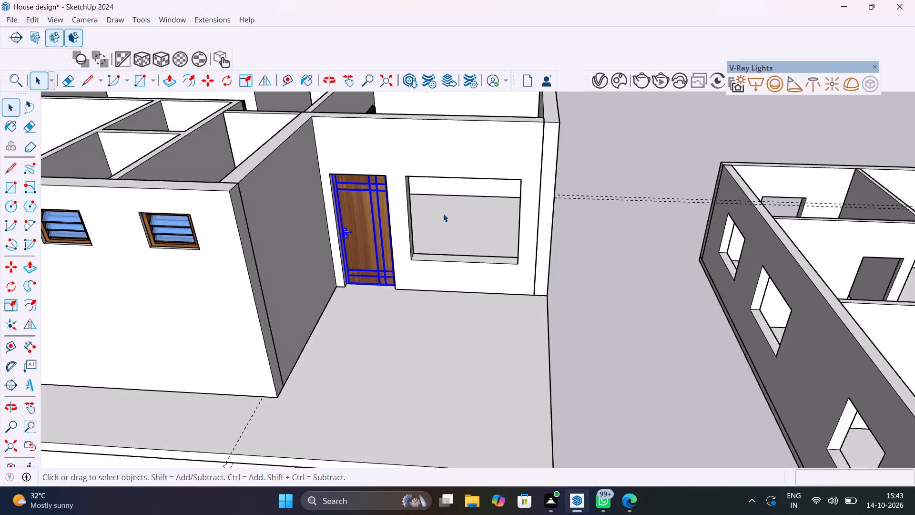
scroll(443, 213, "up", 4)
left_click(682, 248)
Examine the house from outside and above, checking the upper floor's doors and its remaining empty window openings.
scroll(442, 241, "down", 6)
middle_click_drag(460, 251, 325, 178)
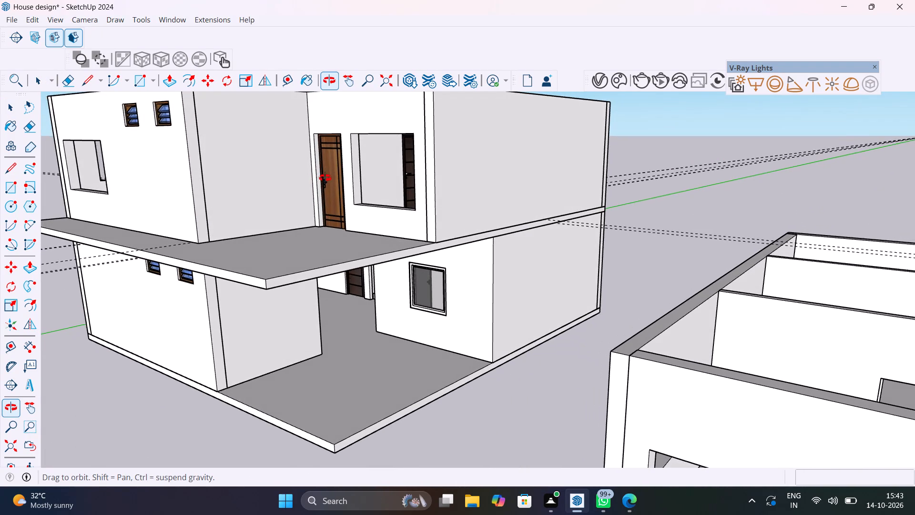
middle_click_drag(325, 178, 390, 212)
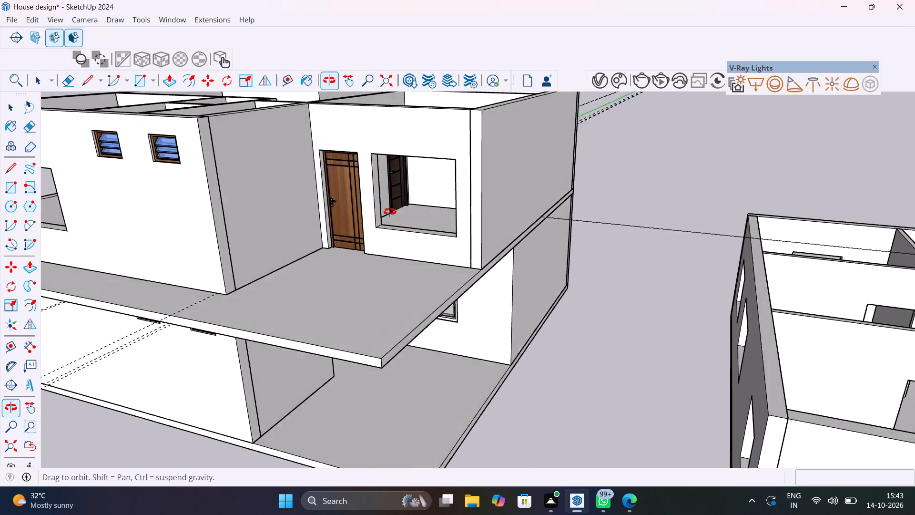
middle_click_drag(390, 212, 469, 229)
scroll(469, 230, "down", 6)
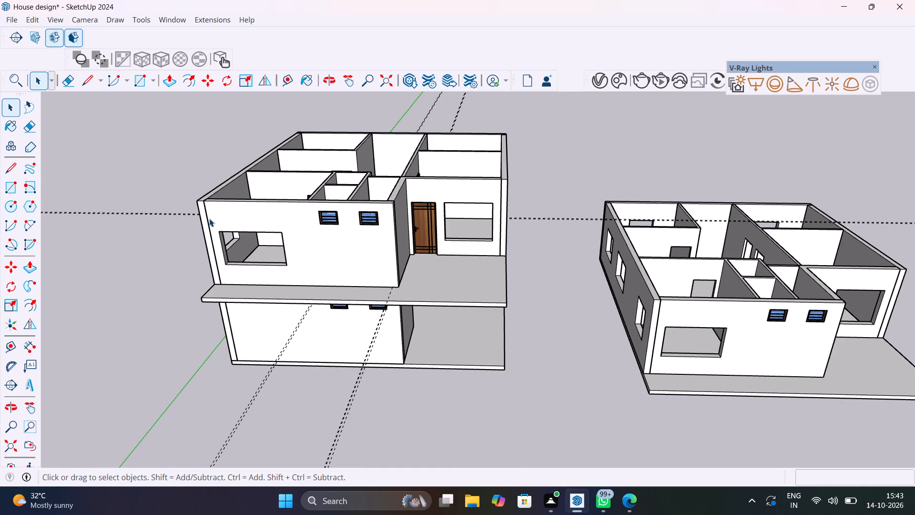
scroll(244, 244, "up", 10)
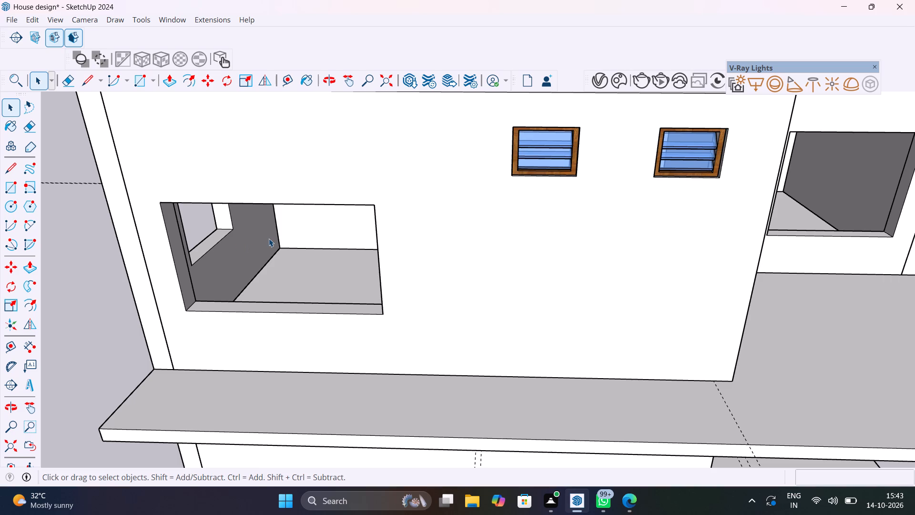
middle_click_drag(269, 237, 240, 272)
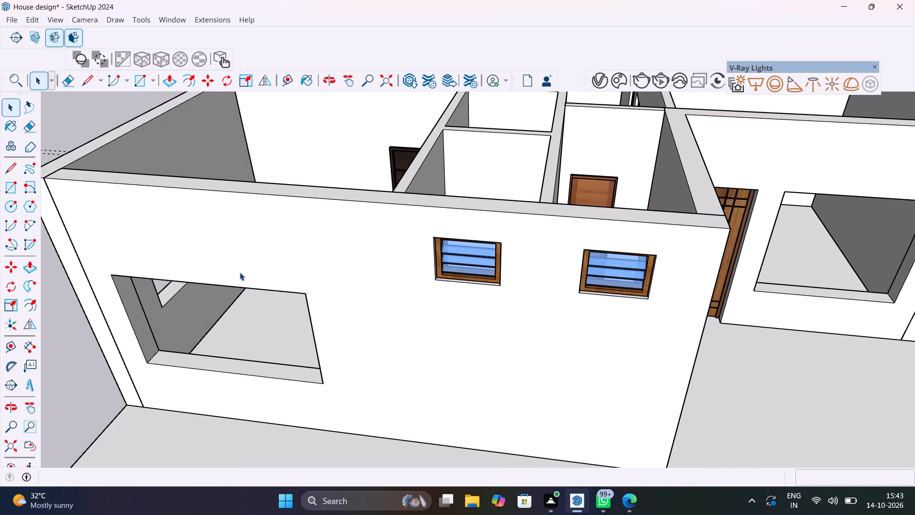
scroll(240, 272, "down", 5)
middle_click_drag(302, 309, 414, 415)
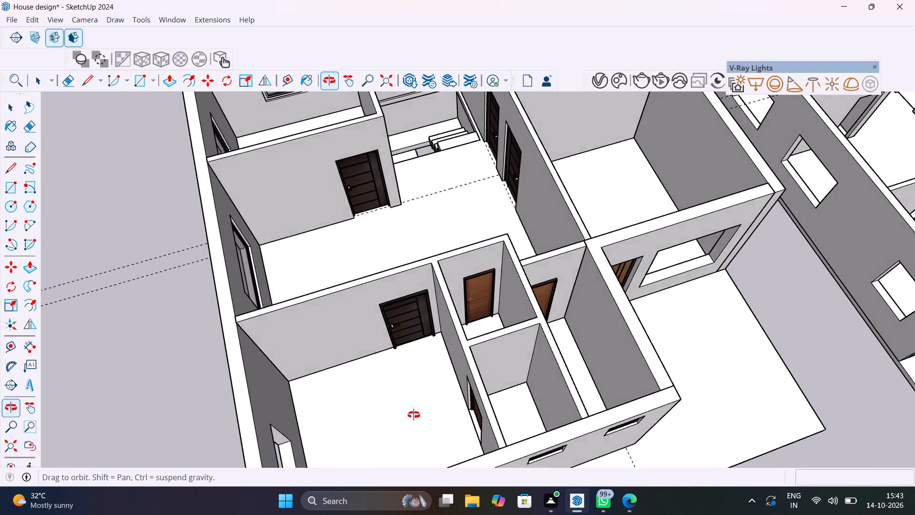
middle_click_drag(414, 415, 299, 254)
scroll(326, 262, "down", 11)
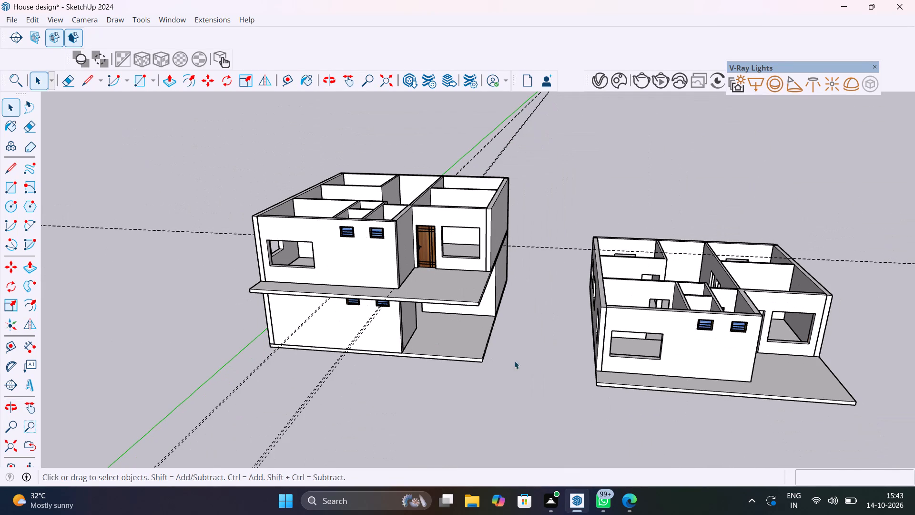
Copy the floor slab of the separate single-storey model by its corner onto the top of the house's upper-floor walls as a roof.
left_click(624, 387)
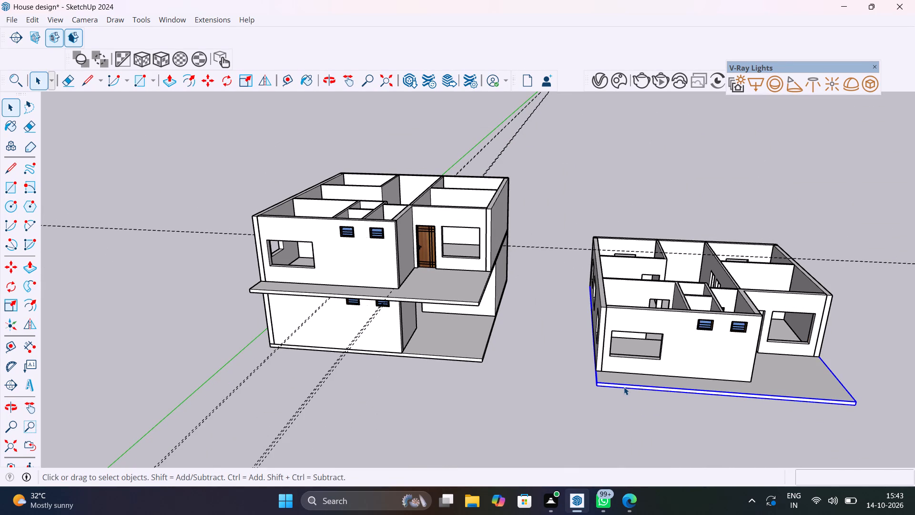
key("m")
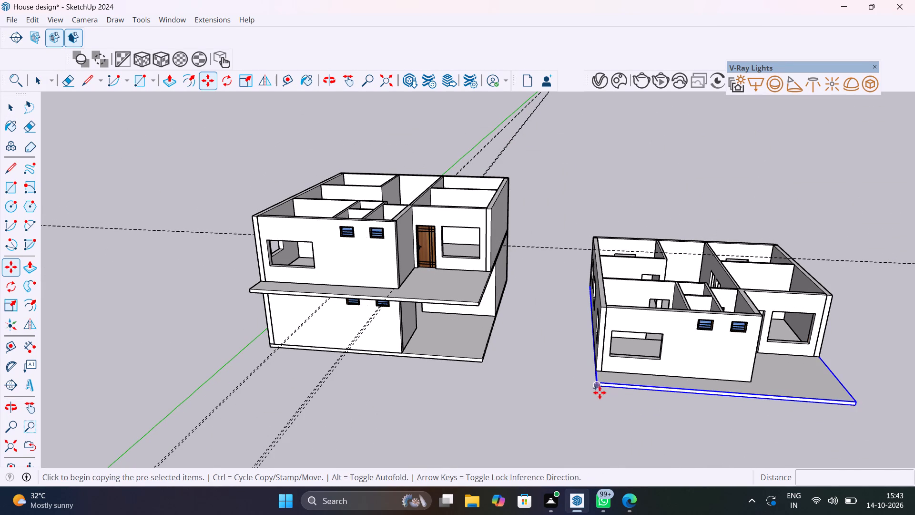
middle_click_drag(586, 451, 870, 505)
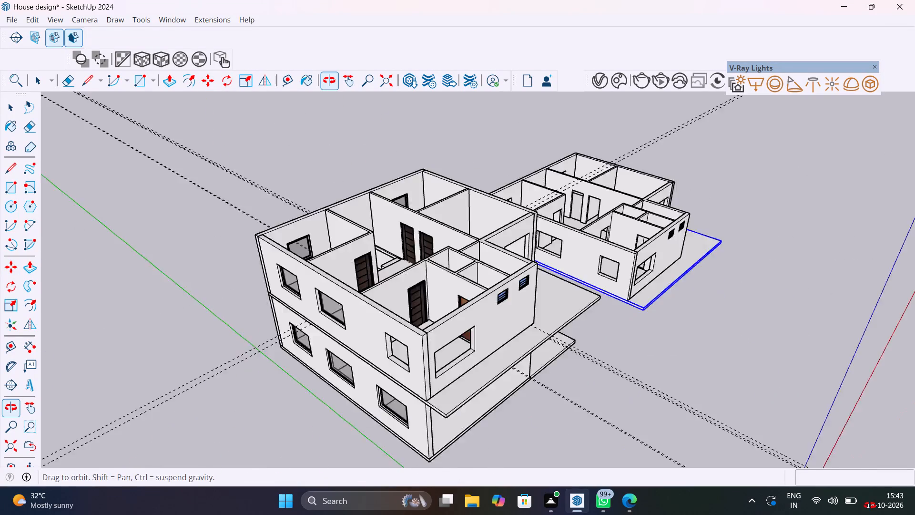
middle_click_drag(870, 505, 870, 505)
middle_click_drag(445, 196, 635, 371, "shift")
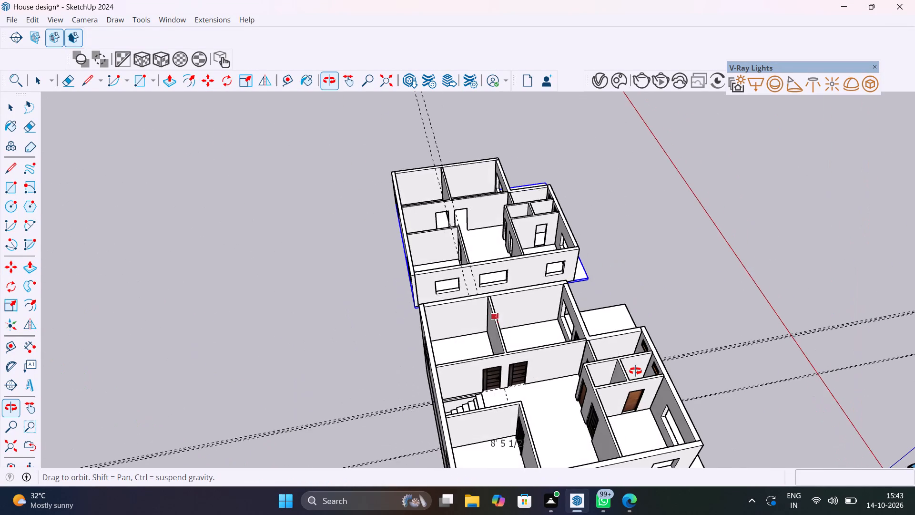
middle_click_drag(635, 371, 635, 371, "shift")
scroll(411, 292, "up", 15)
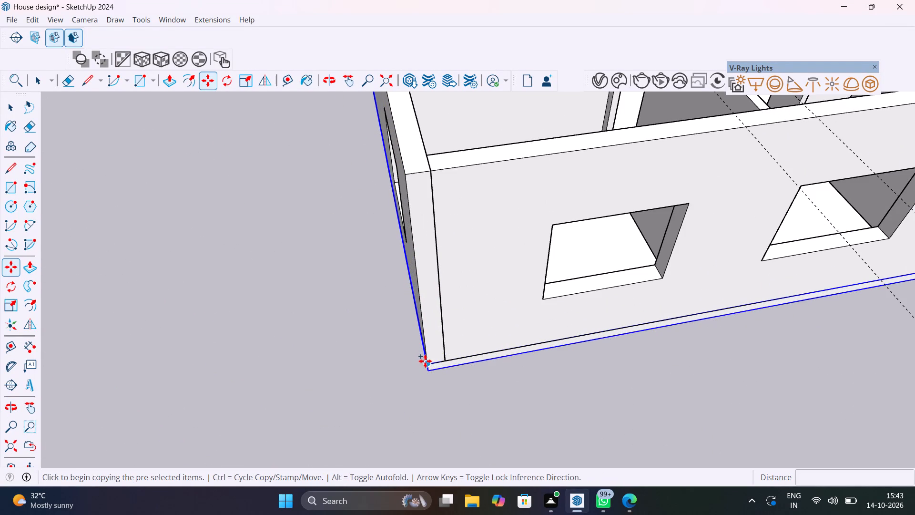
left_click(427, 373)
scroll(296, 312, "down", 5)
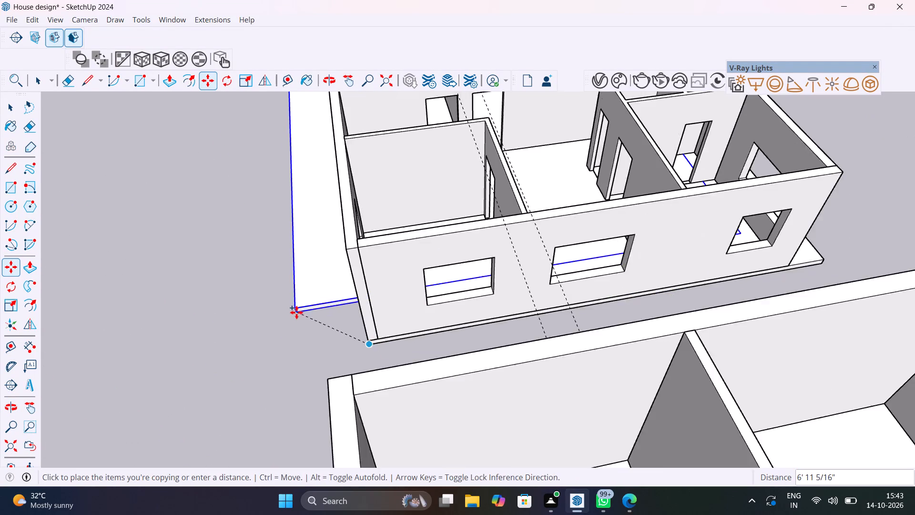
scroll(296, 312, "down", 16)
middle_click_drag(313, 386, 354, 110, "shift")
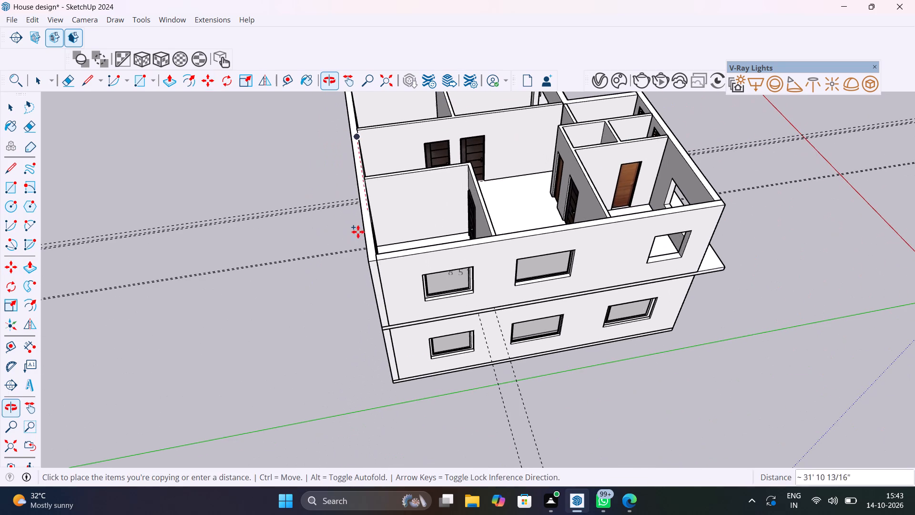
left_click(370, 262)
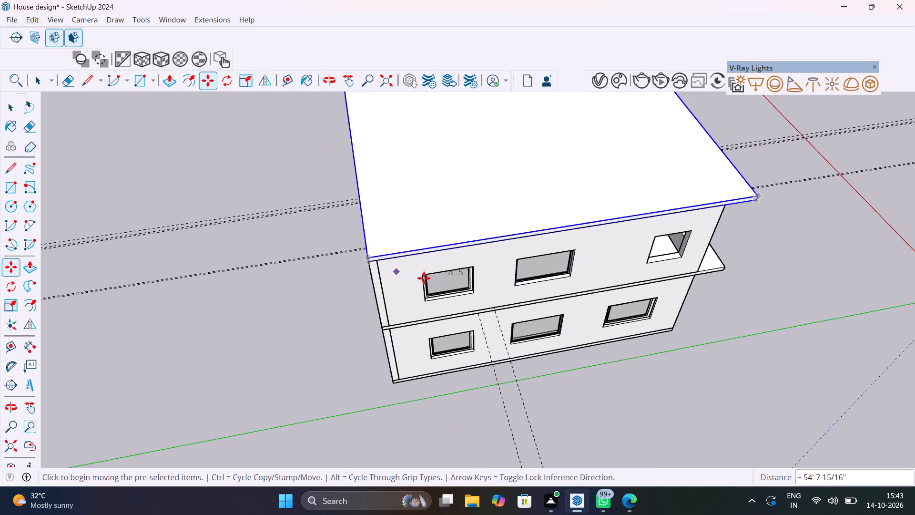
scroll(446, 273, "down", 1)
middle_click_drag(441, 269, 146, 180)
key("space")
left_click(278, 342)
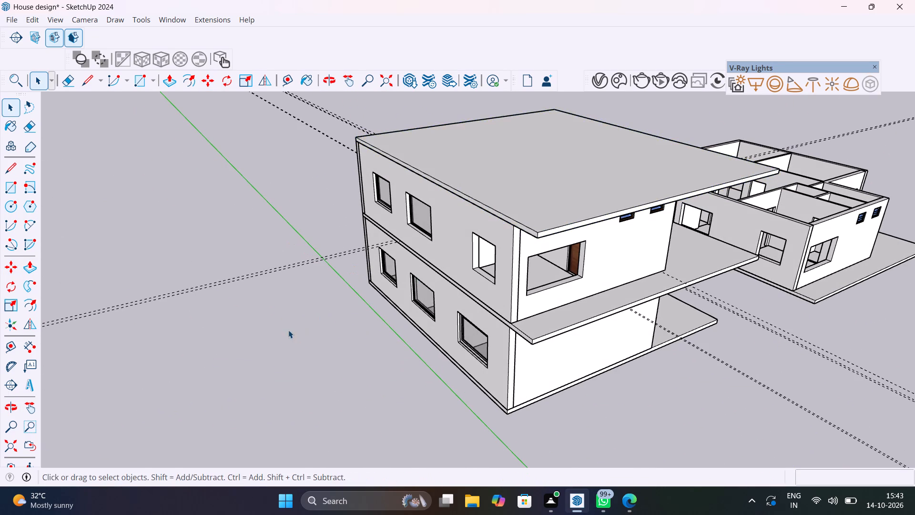
Delete all the guide lines from the model.
scroll(374, 264, "down", 5)
middle_click_drag(389, 277, 112, 197)
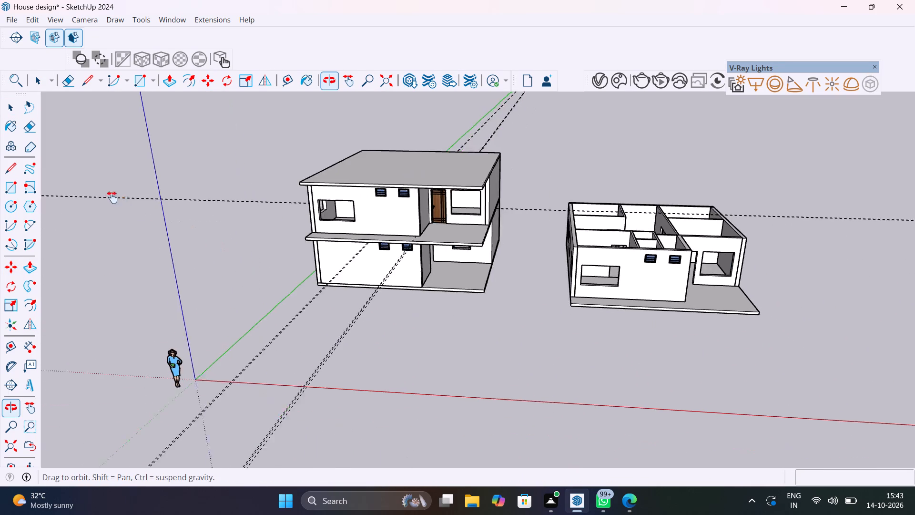
middle_click_drag(112, 197, 177, 180)
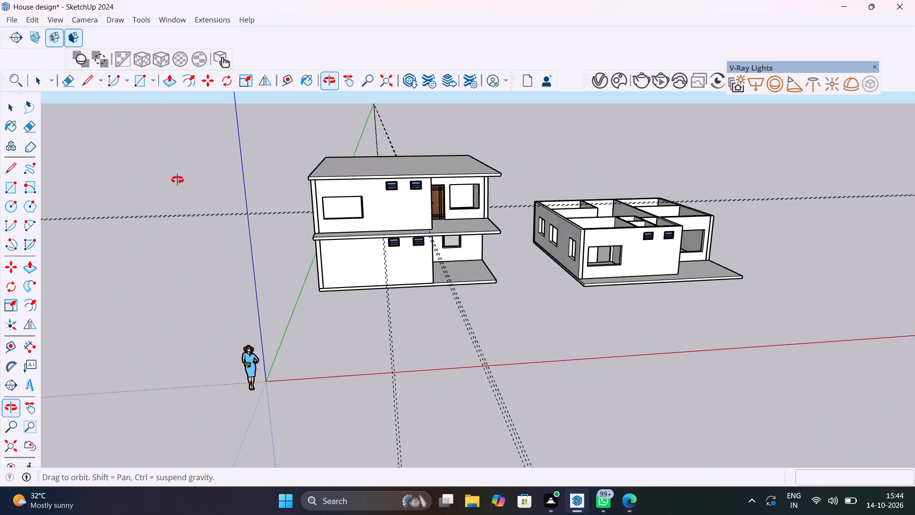
middle_click_drag(177, 180, 165, 198)
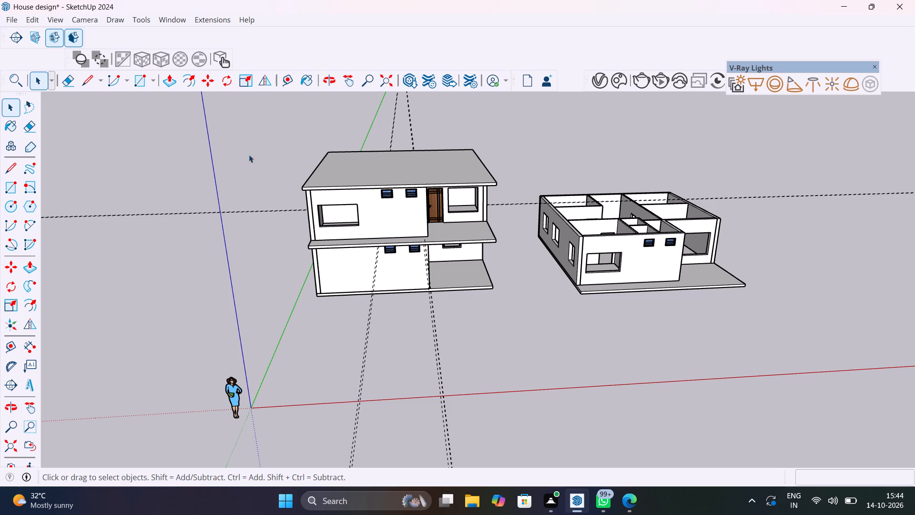
middle_click_drag(323, 214, 352, 222)
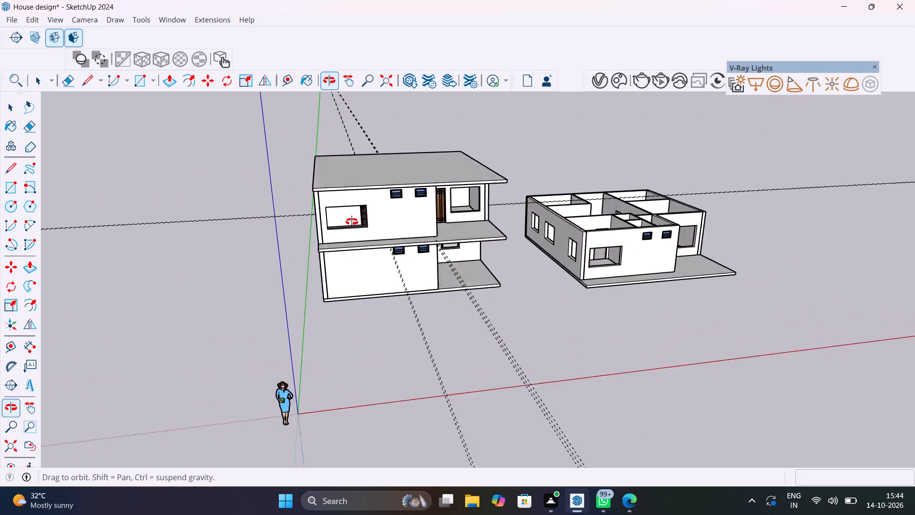
middle_click_drag(352, 222, 251, 181)
left_click(34, 23)
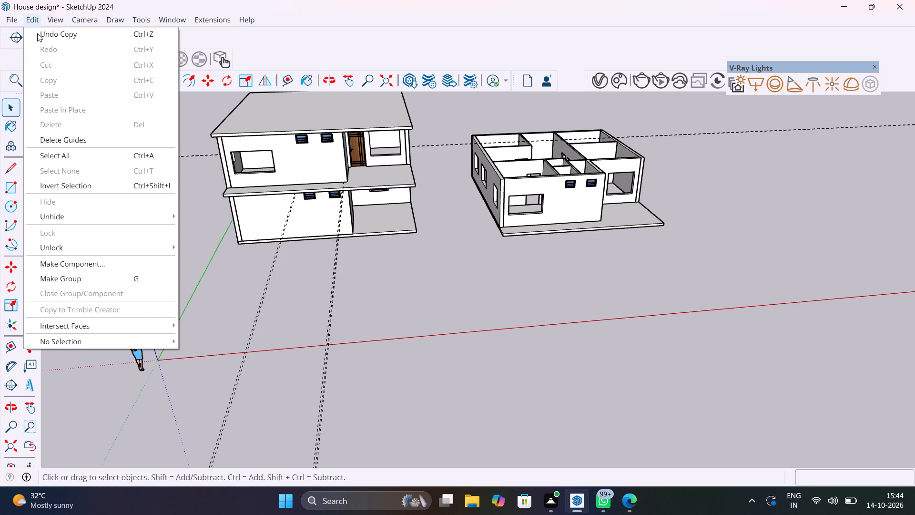
left_click(88, 139)
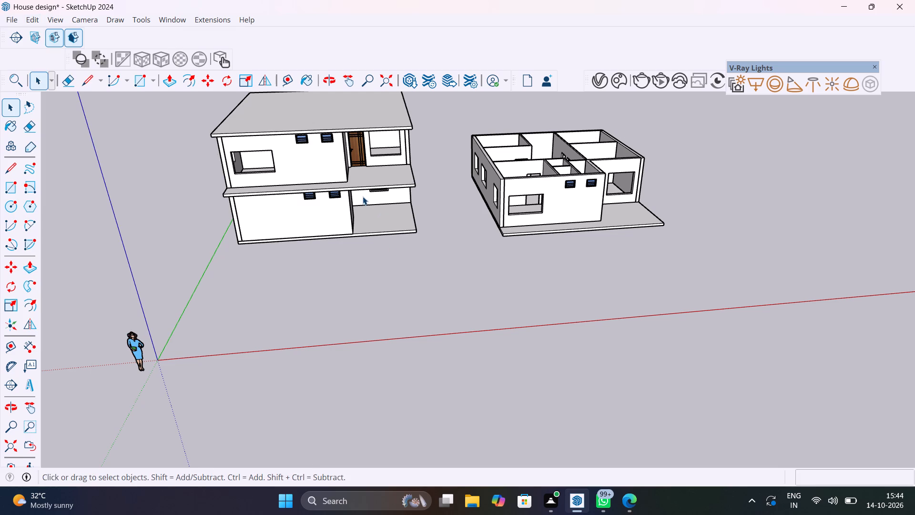
Open 3D Warehouse and search its models for "sliding window".
middle_click_drag(363, 195, 416, 211)
scroll(416, 213, "up", 5)
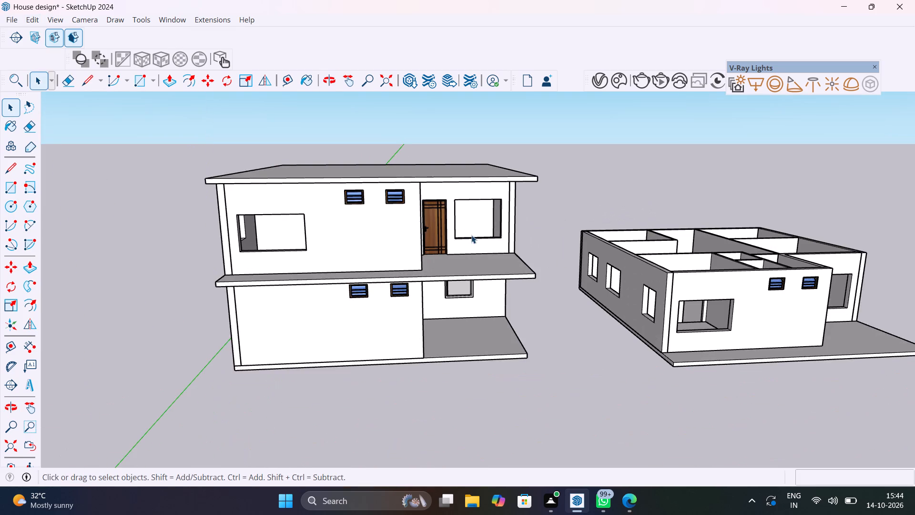
middle_click_drag(471, 234, 475, 247)
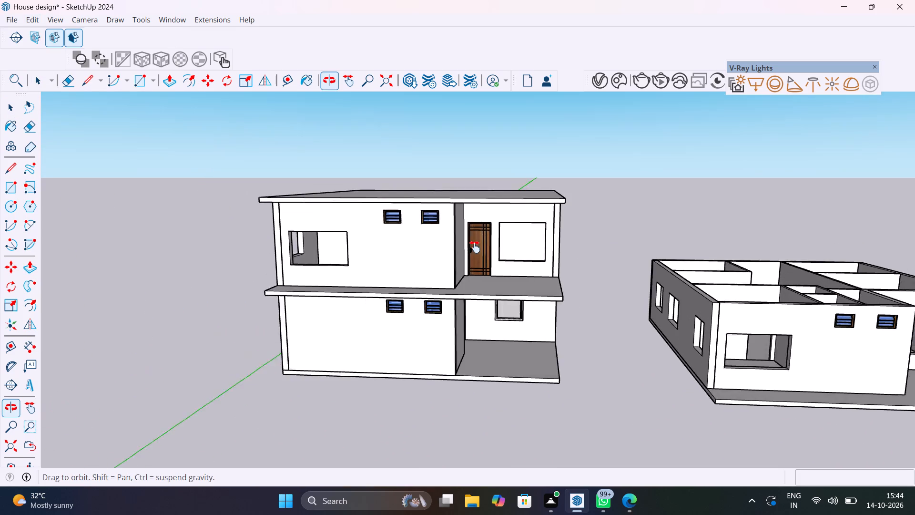
middle_click_drag(475, 247, 502, 260)
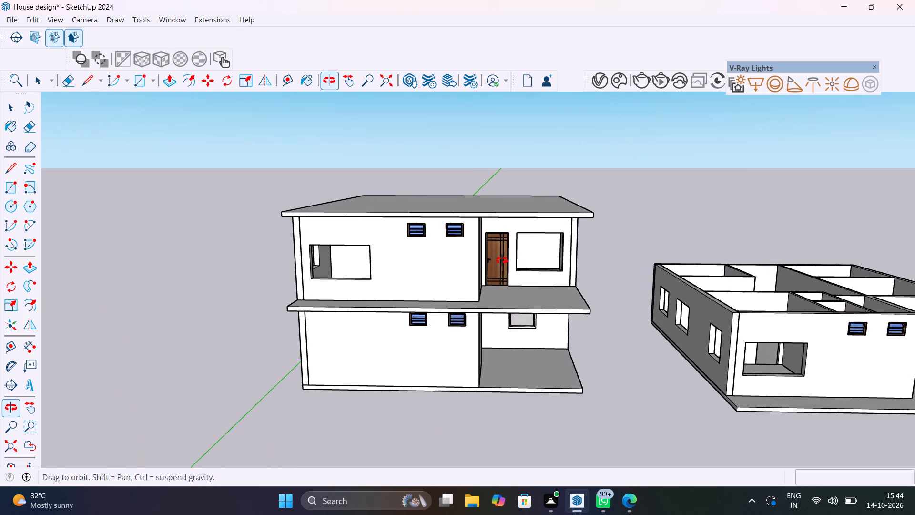
middle_click_drag(502, 260, 381, 266)
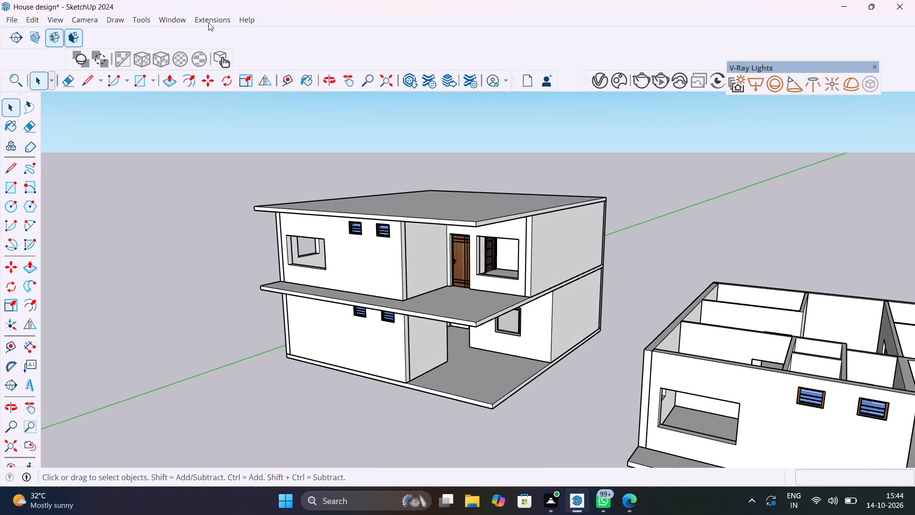
left_click(208, 22)
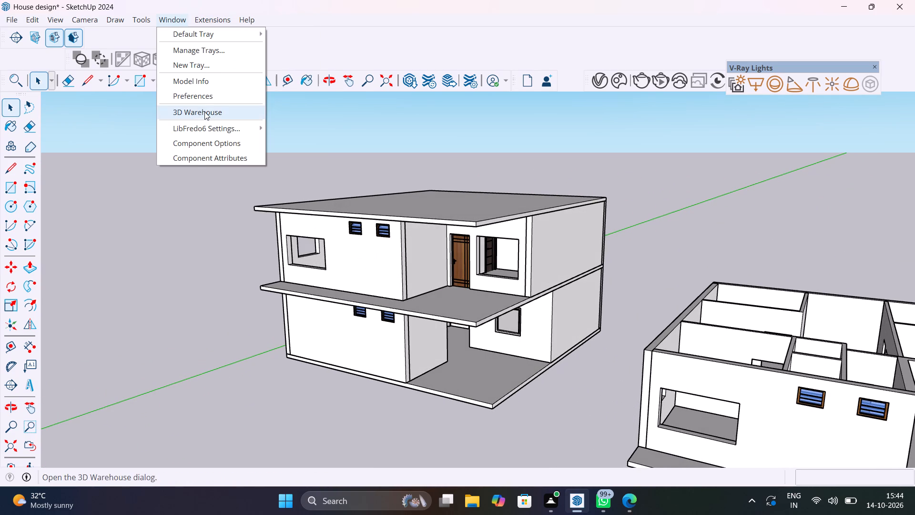
left_click(204, 112)
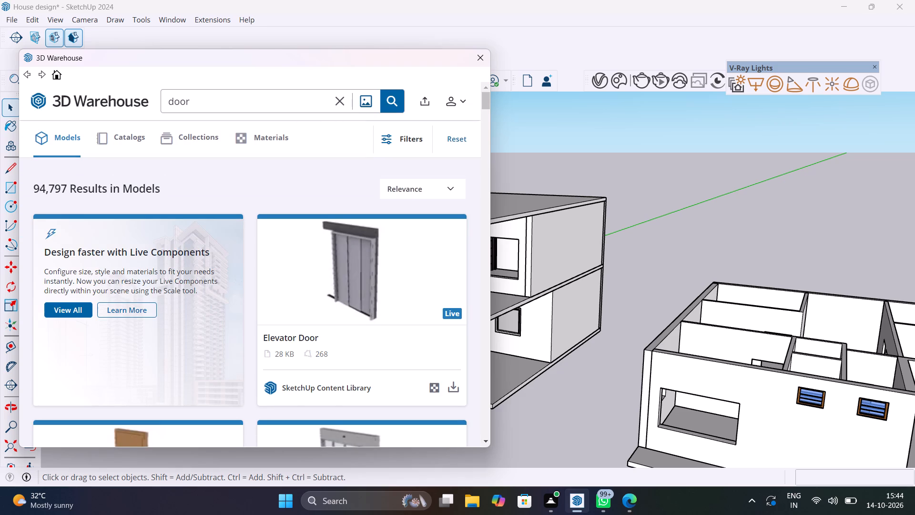
left_click(248, 103)
key("BackSpace")
key("BackSpace")
key("BackSpace")
key("BackSpace")
key("BackSpace")
type("sliding")
key("space")
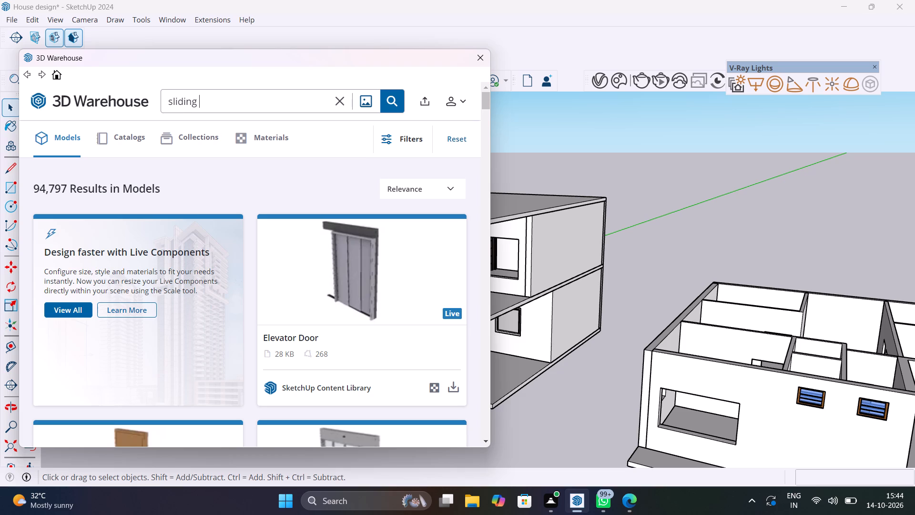
type("windows")
key("BackSpace")
key("Return")
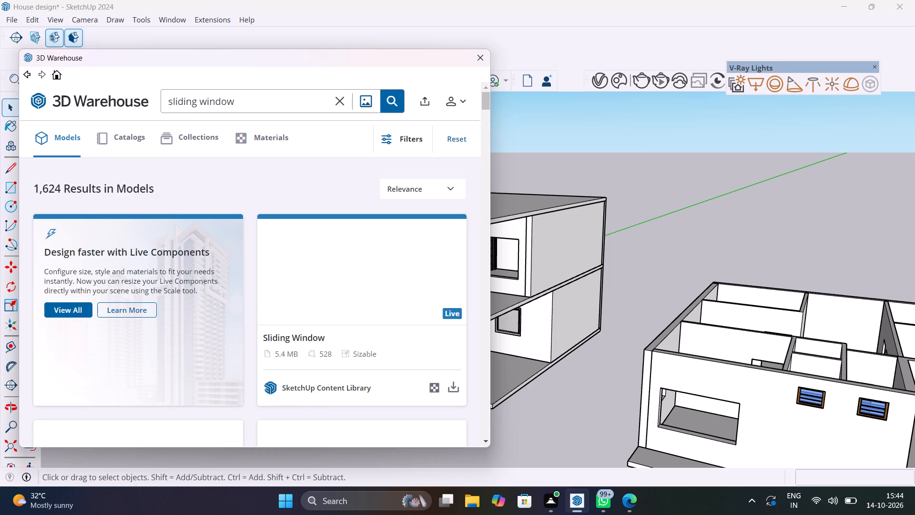
Browse the "sliding window" model results in 3D Warehouse for a sliding window that suits the house's empty openings.
scroll(299, 316, "down", 2)
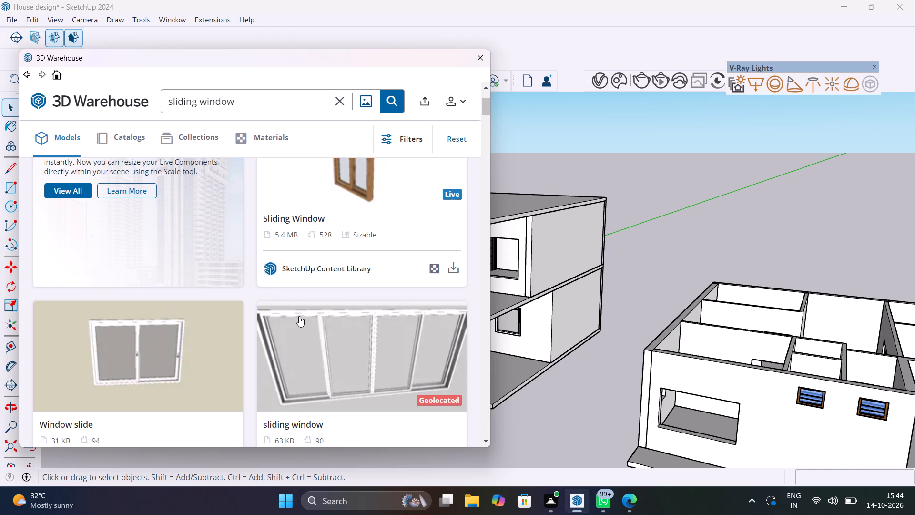
scroll(299, 316, "down", 4)
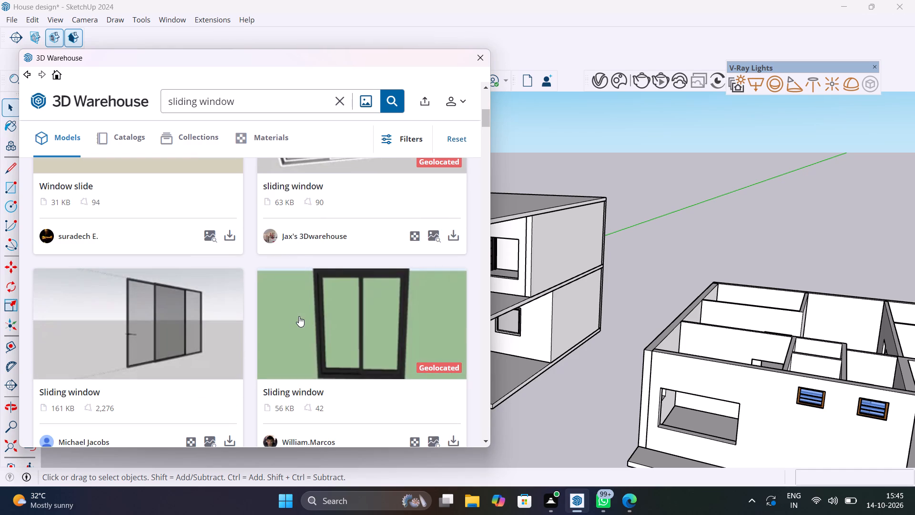
scroll(299, 316, "down", 2)
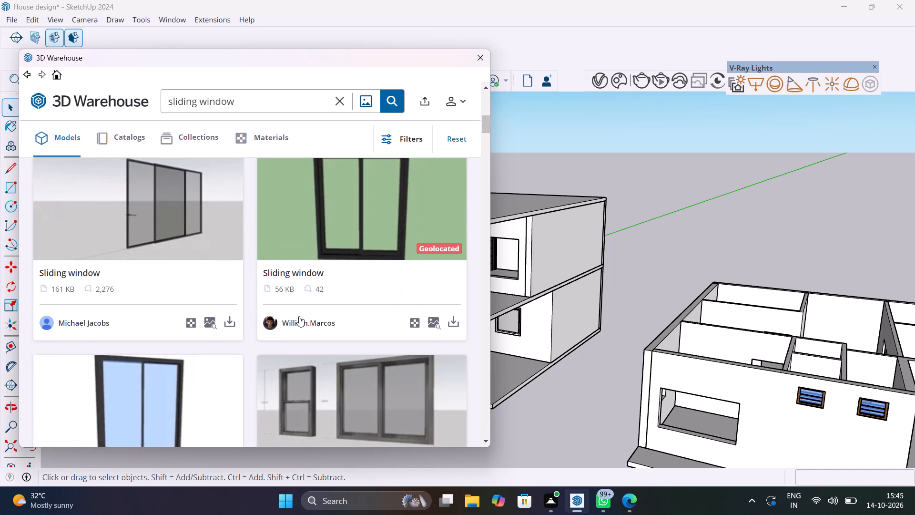
scroll(299, 316, "down", 3)
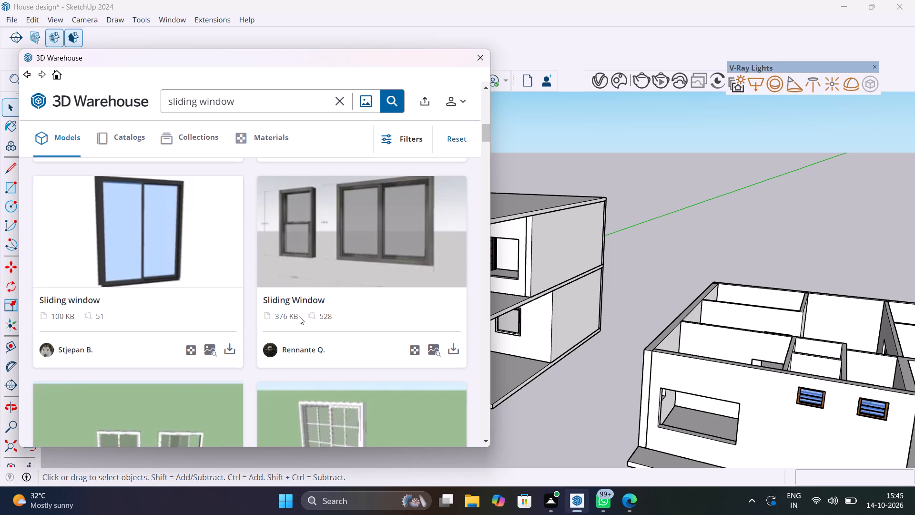
scroll(299, 316, "down", 10)
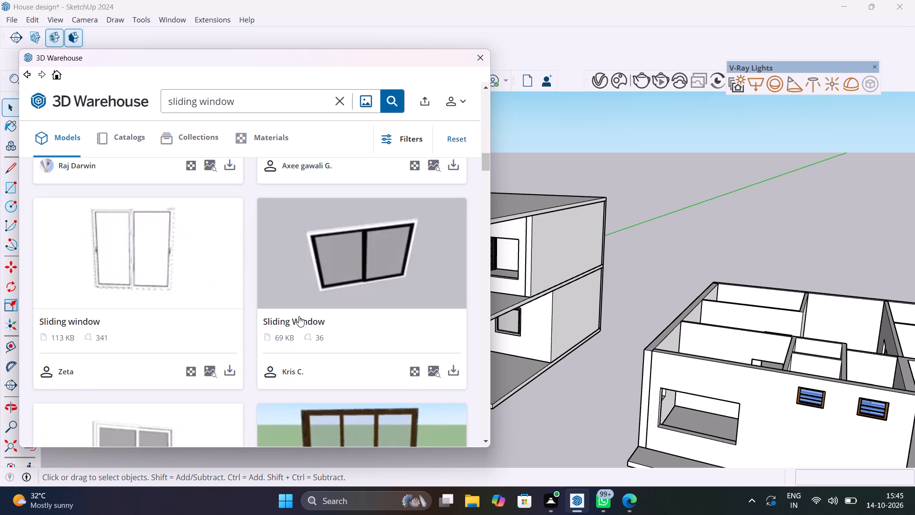
scroll(299, 316, "down", 4)
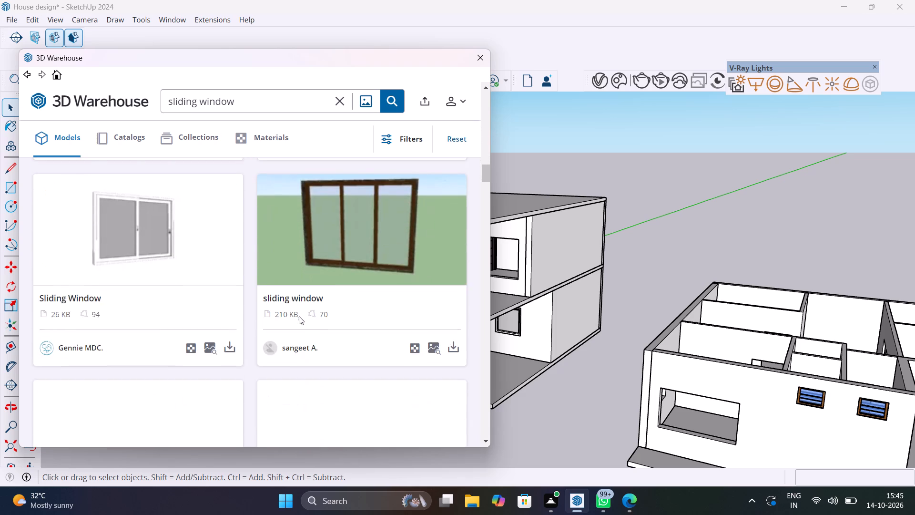
scroll(299, 316, "up", 1)
scroll(299, 316, "down", 3)
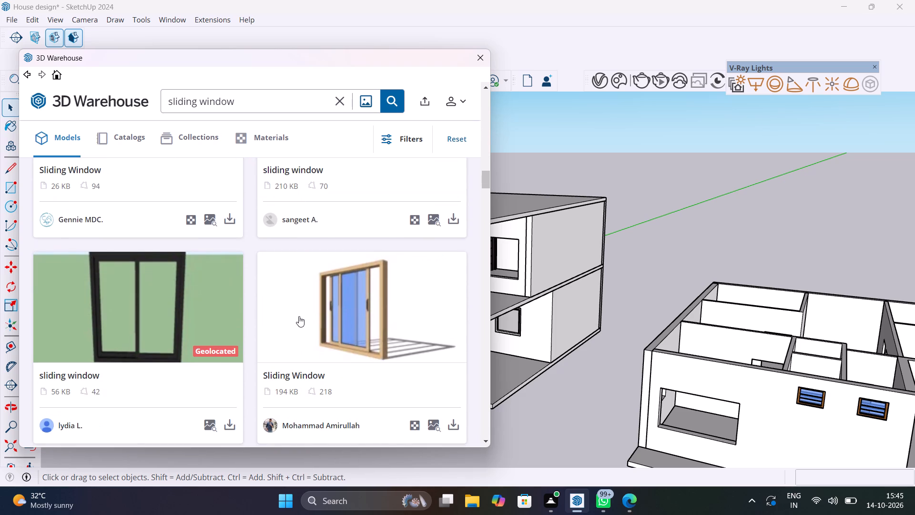
scroll(299, 316, "up", 4)
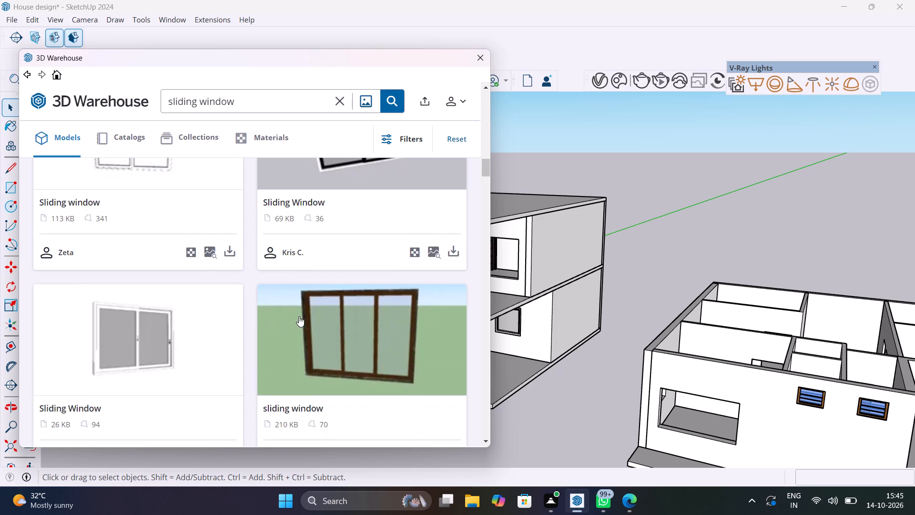
scroll(299, 316, "down", 2)
scroll(299, 316, "up", 3)
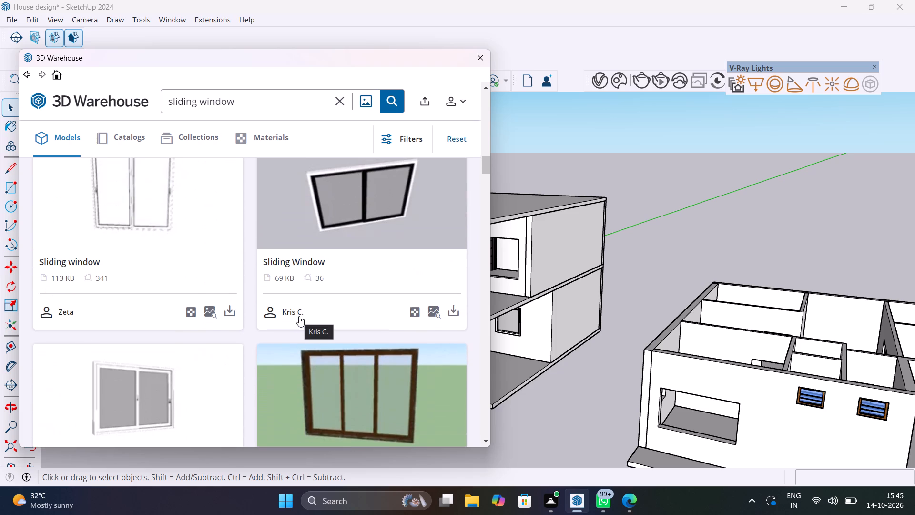
scroll(299, 316, "down", 11)
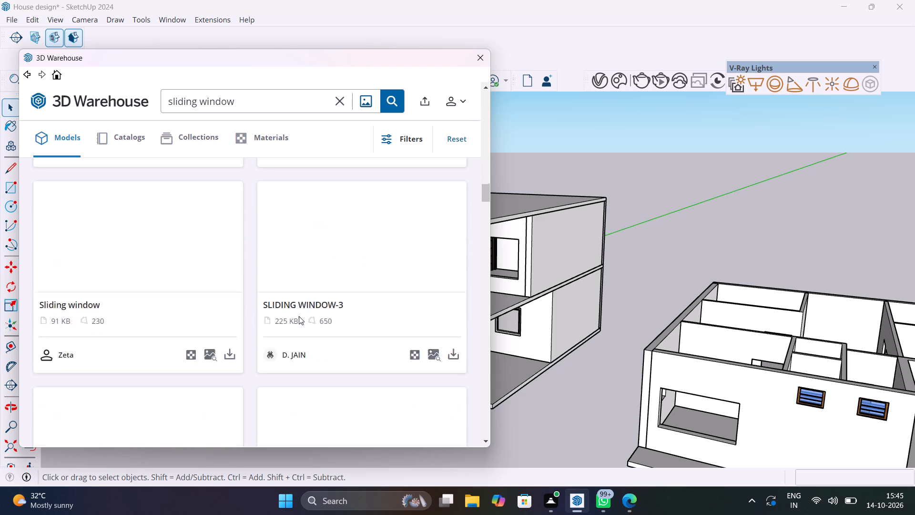
scroll(299, 316, "up", 2)
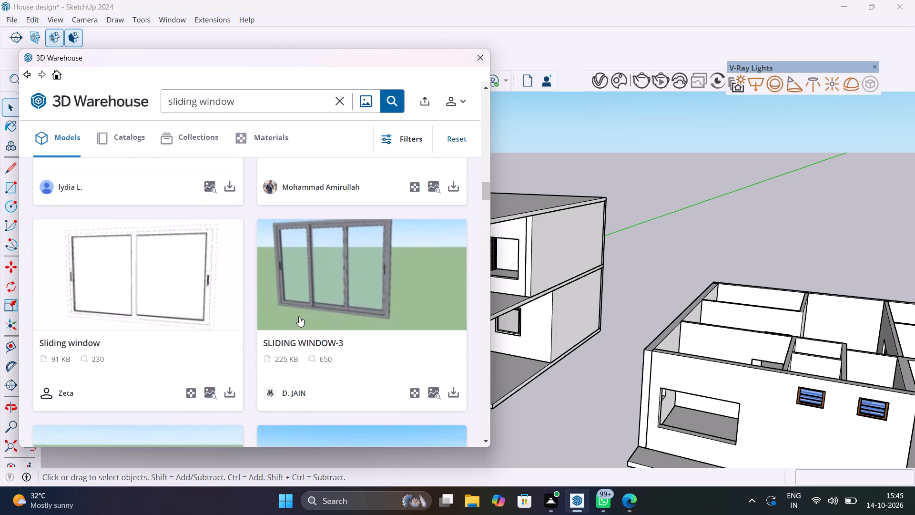
scroll(299, 316, "down", 9)
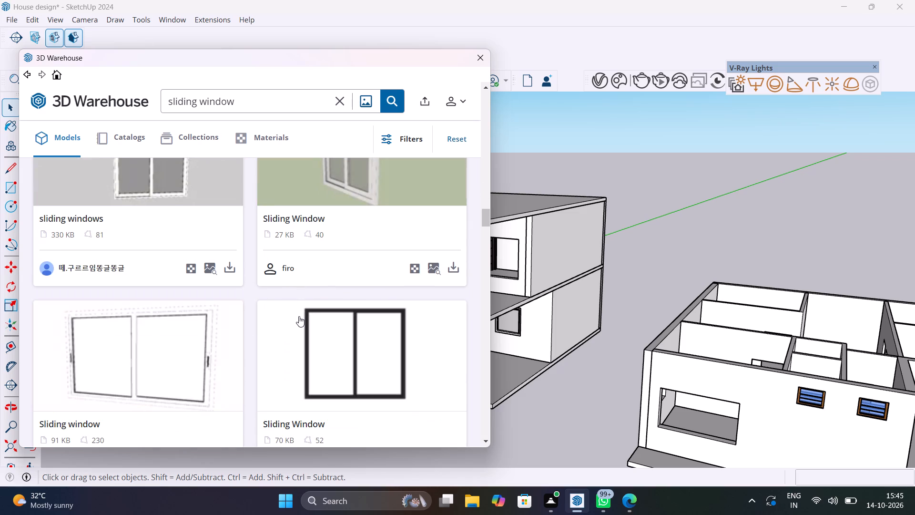
scroll(299, 316, "down", 2)
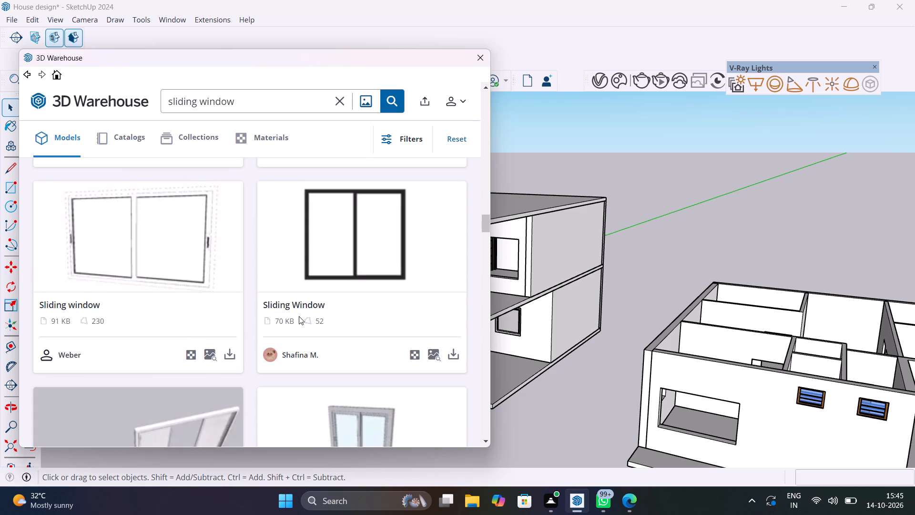
scroll(299, 316, "down", 3)
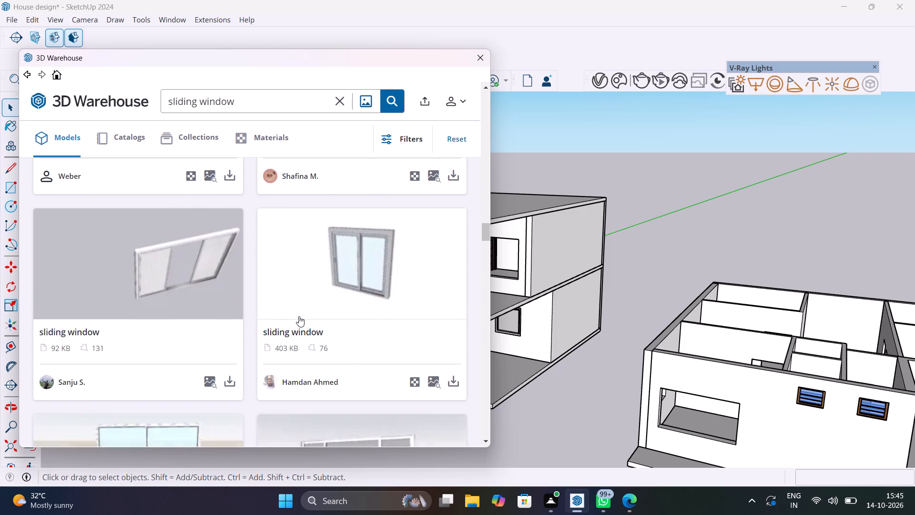
scroll(299, 316, "down", 9)
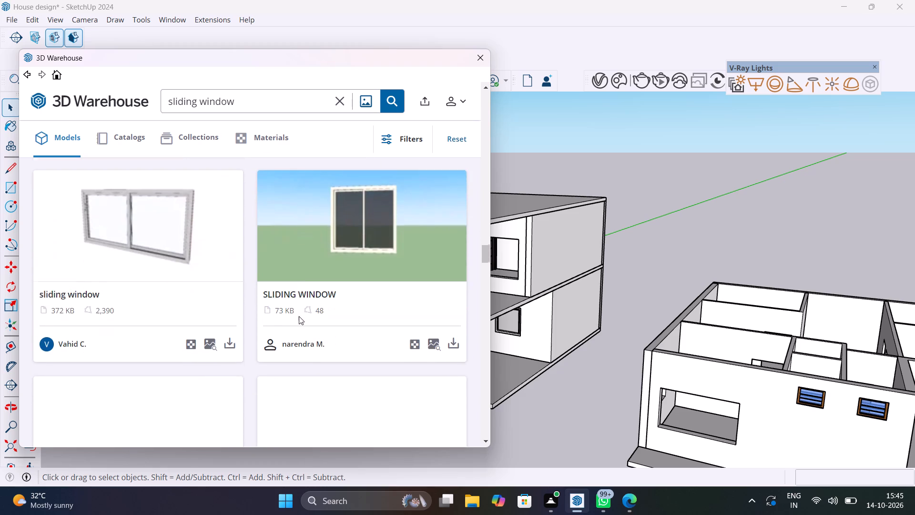
scroll(299, 316, "down", 7)
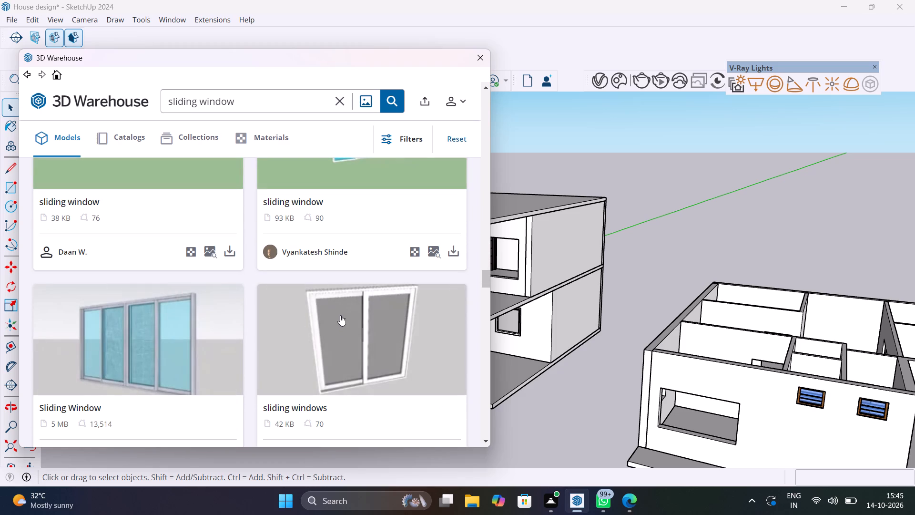
scroll(340, 330, "down", 10)
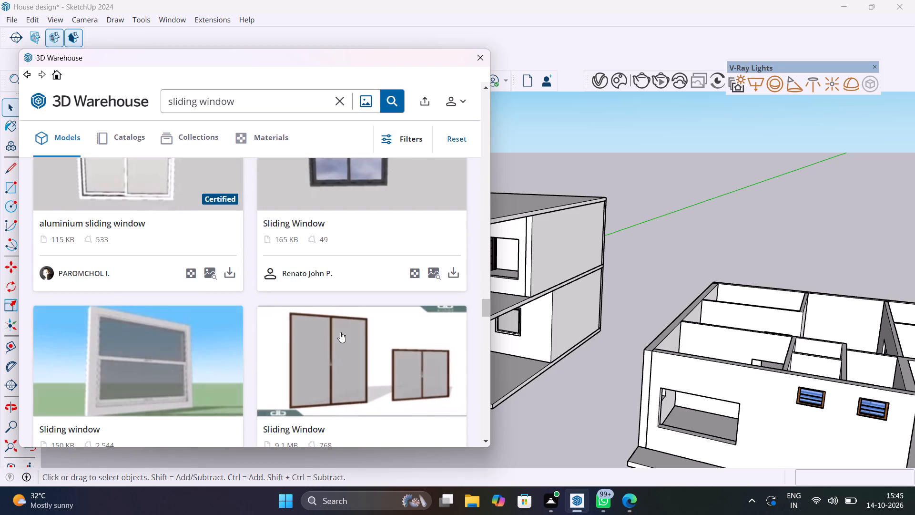
scroll(340, 332, "up", 2)
scroll(340, 332, "down", 6)
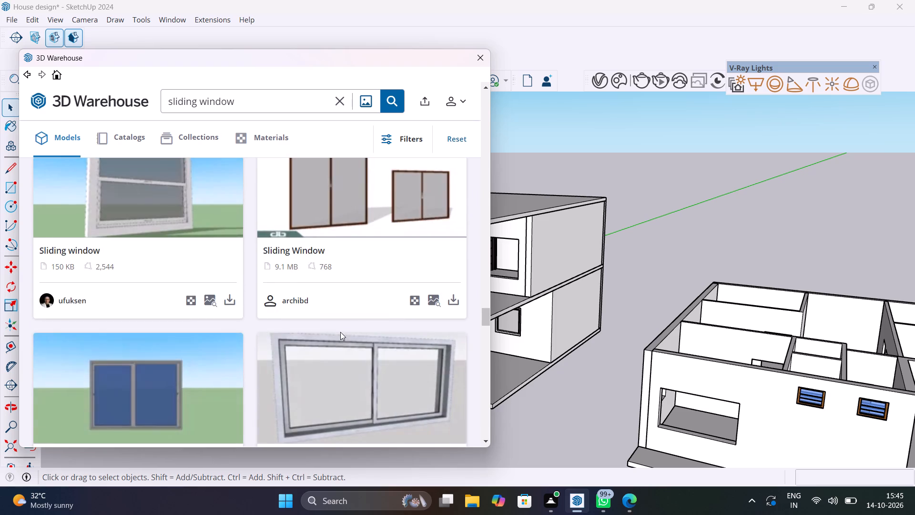
scroll(340, 332, "down", 7)
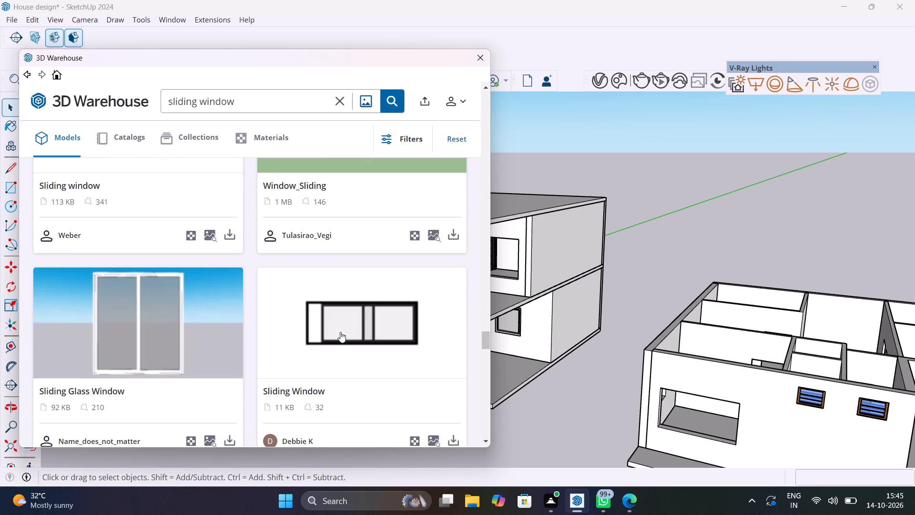
scroll(340, 332, "down", 9)
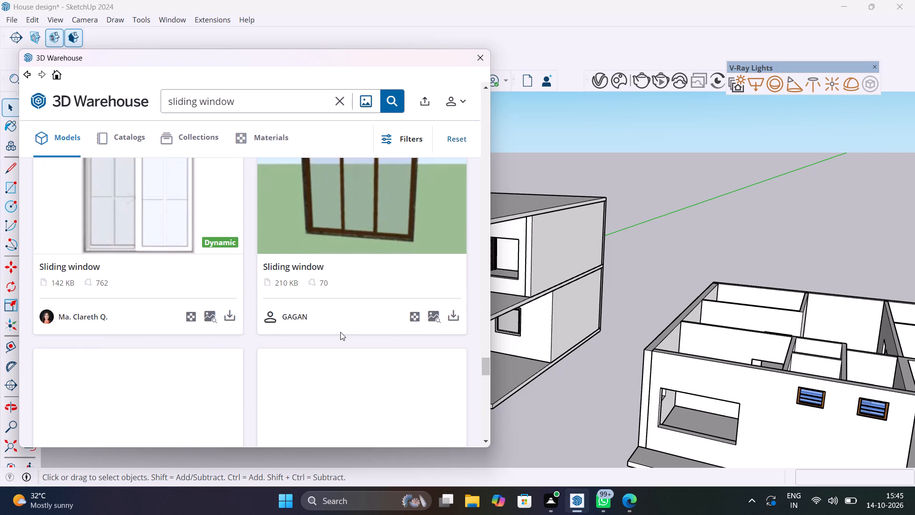
scroll(340, 332, "down", 4)
scroll(340, 332, "up", 3)
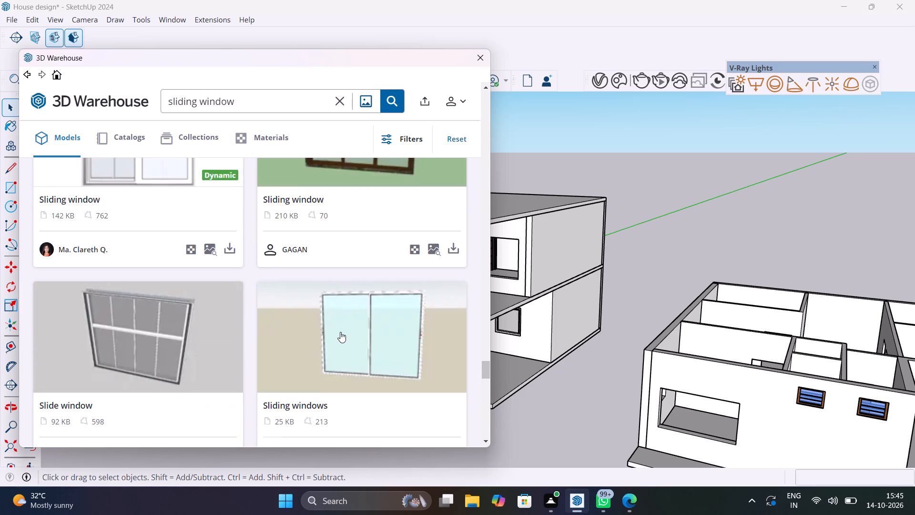
scroll(340, 332, "down", 13)
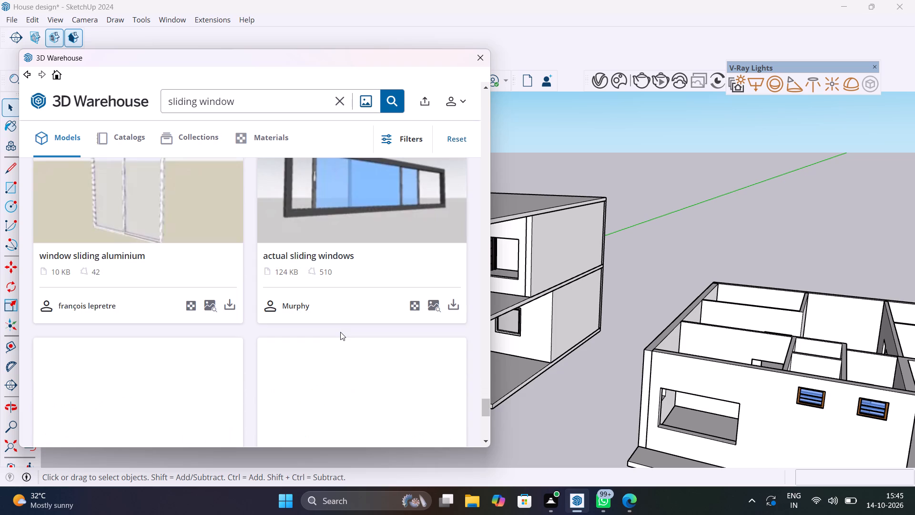
scroll(340, 332, "down", 3)
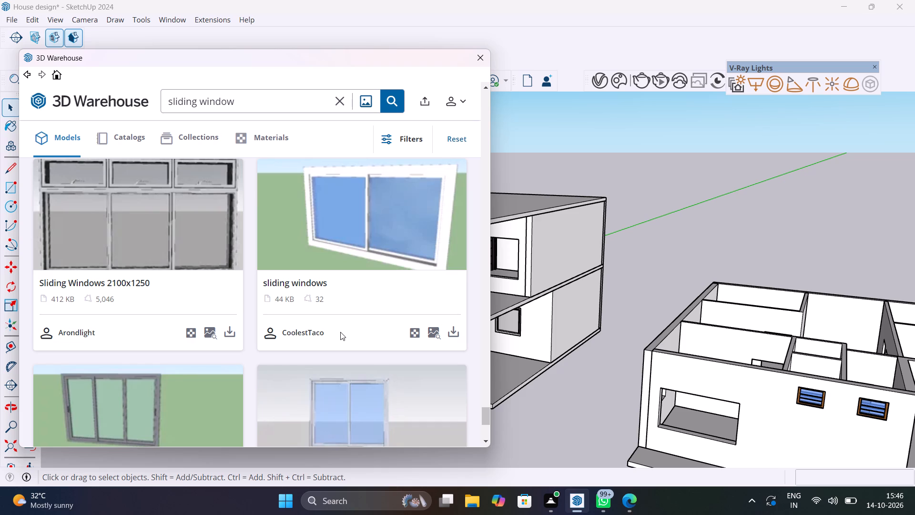
scroll(369, 349, "down", 2)
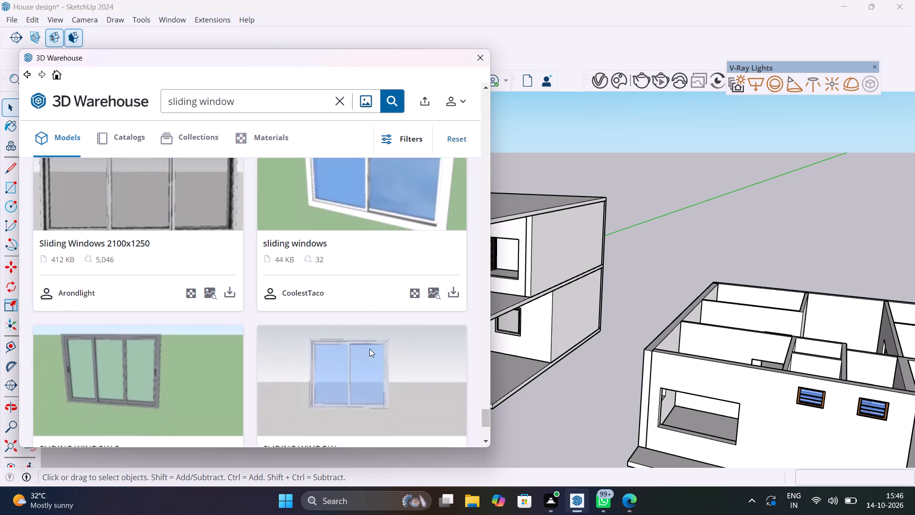
scroll(369, 349, "down", 4)
left_click(298, 371)
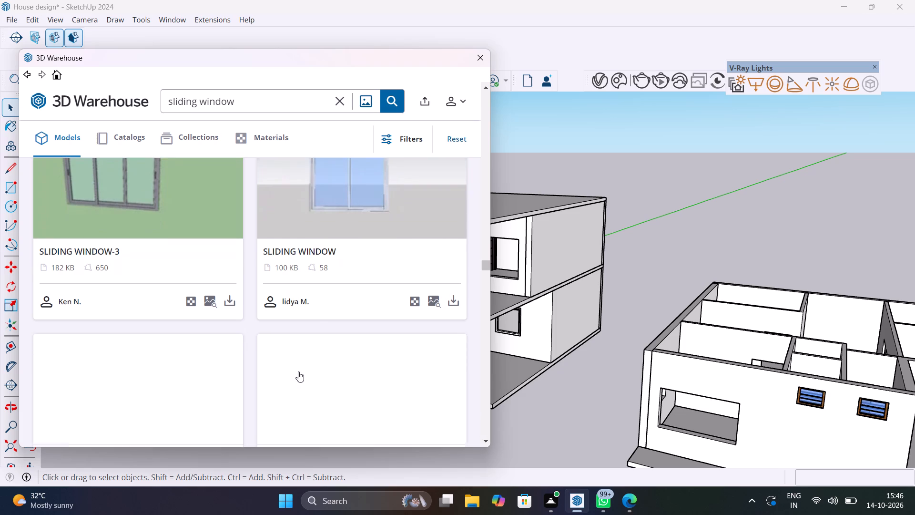
scroll(298, 371, "down", 2)
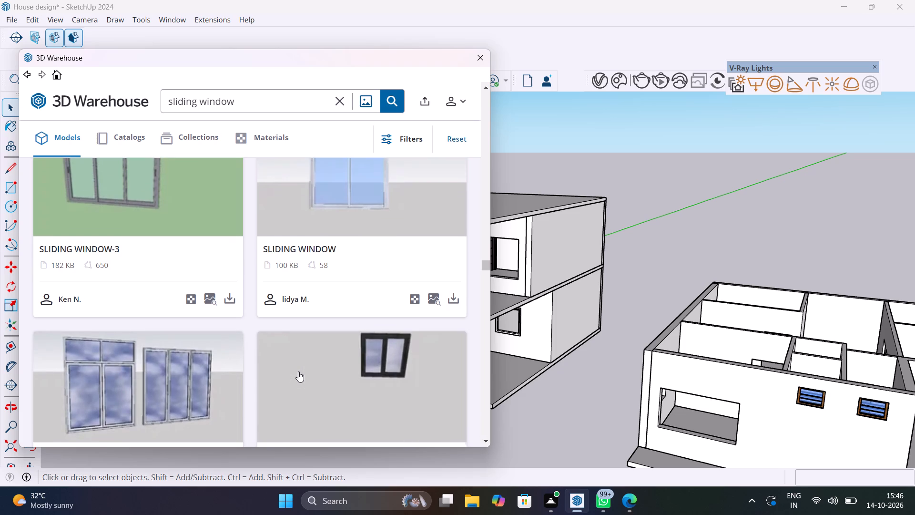
scroll(298, 371, "down", 3)
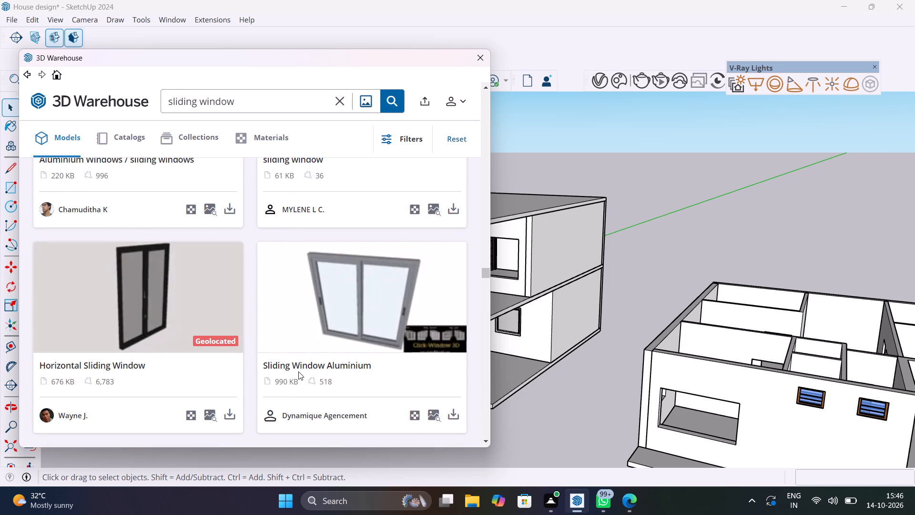
scroll(298, 371, "down", 6)
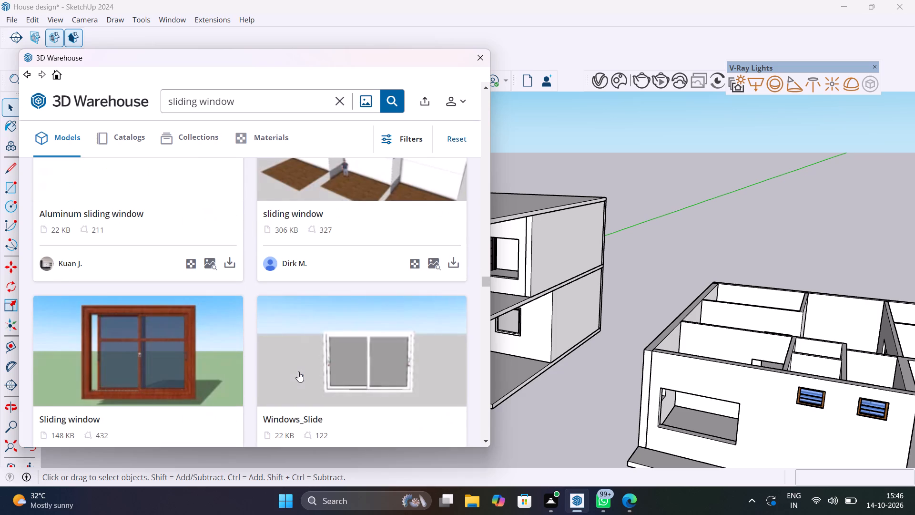
scroll(298, 371, "down", 9)
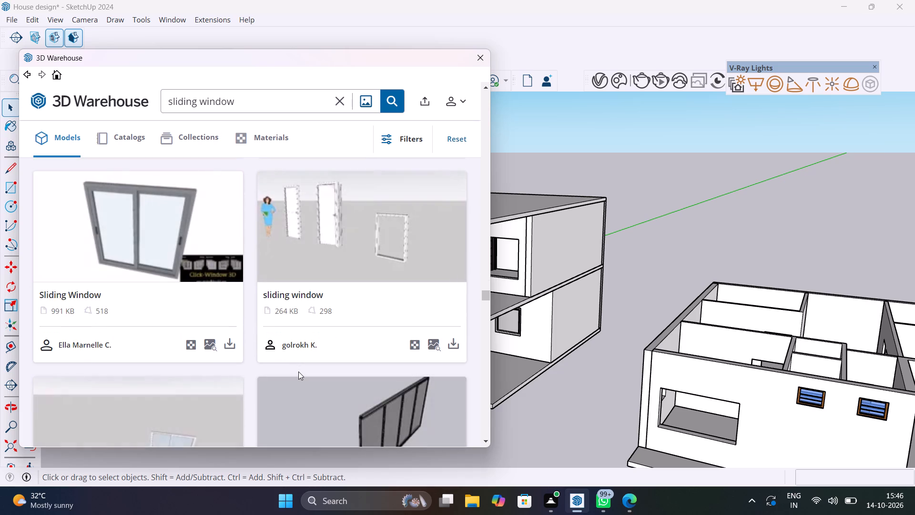
scroll(298, 371, "down", 10)
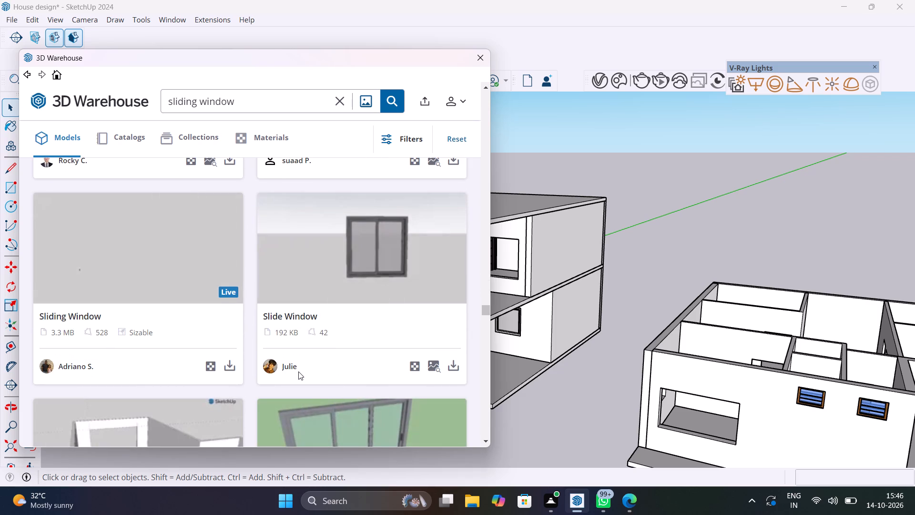
scroll(298, 371, "down", 20)
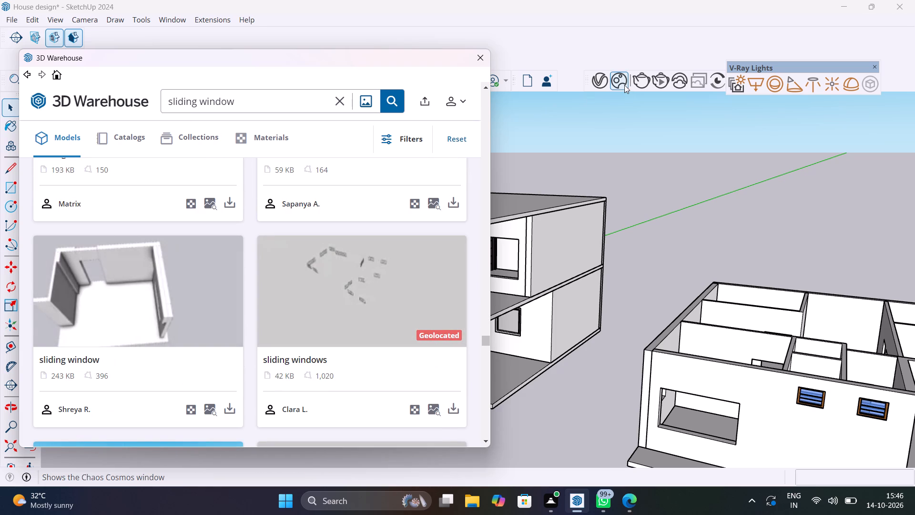
Open the Chaos Cosmos Browser and move the 3D Warehouse window aside so both libraries can be viewed together.
left_click(624, 85)
left_click_drag(421, 55, 803, 78)
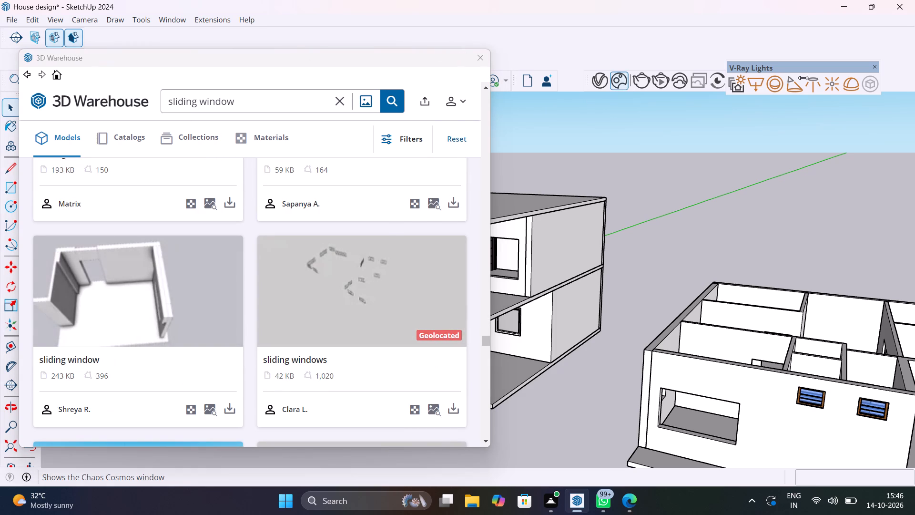
left_click_drag(803, 78, 803, 78)
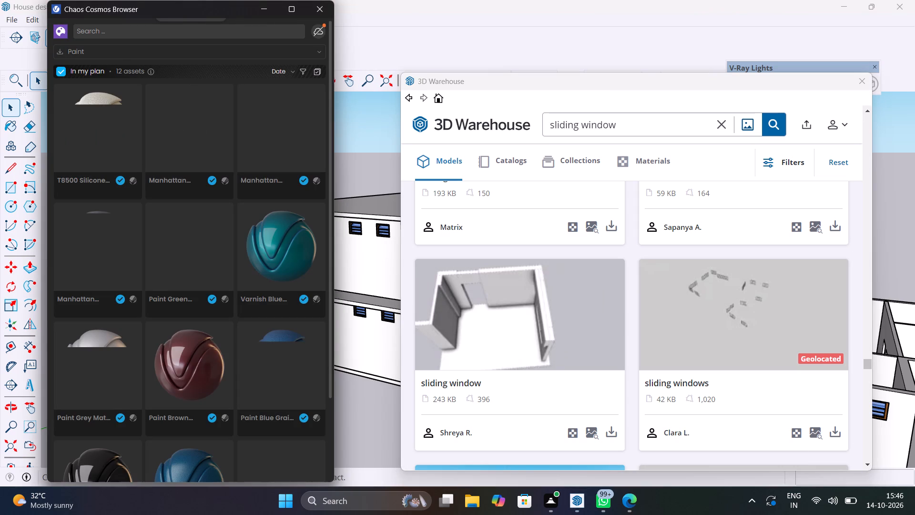
left_click(152, 34)
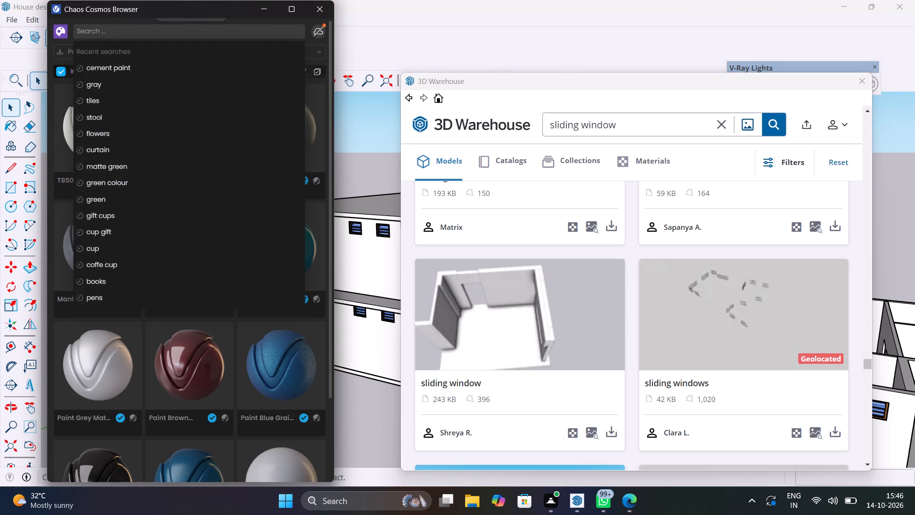
left_click(152, 33)
left_click(324, 34)
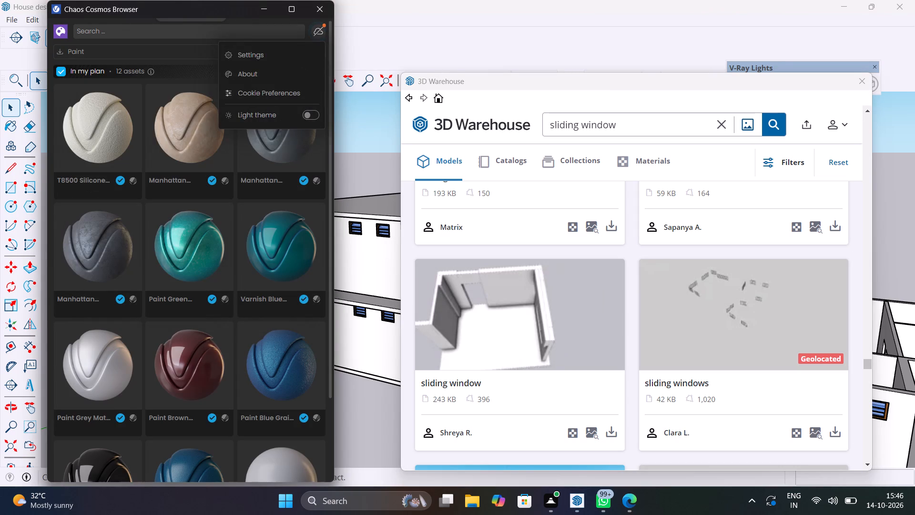
left_click(214, 37)
left_click(429, 45)
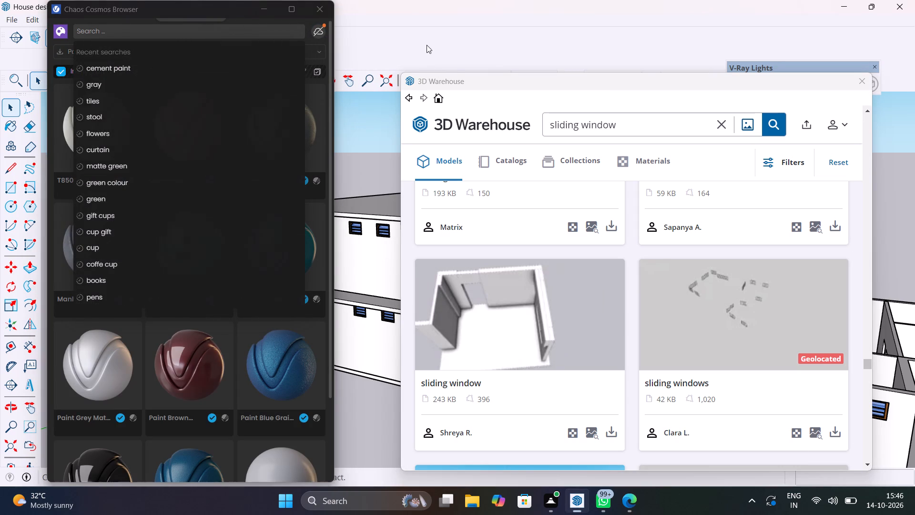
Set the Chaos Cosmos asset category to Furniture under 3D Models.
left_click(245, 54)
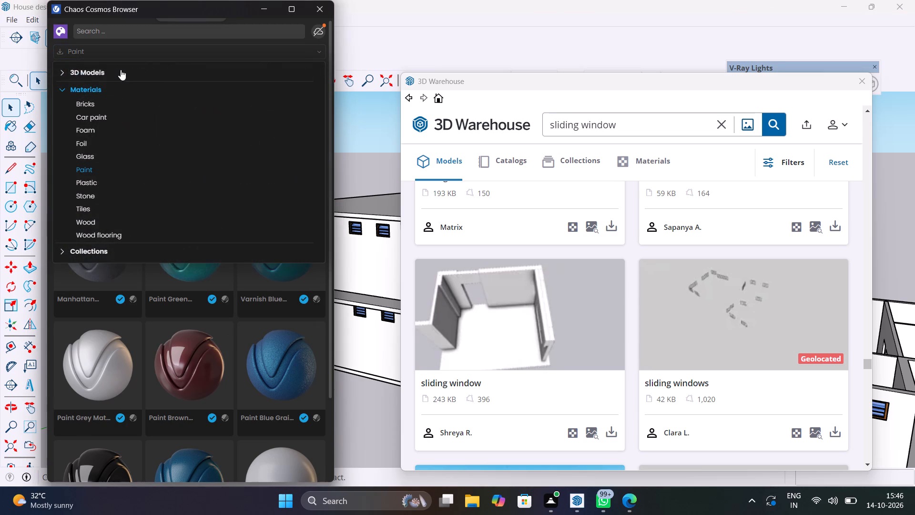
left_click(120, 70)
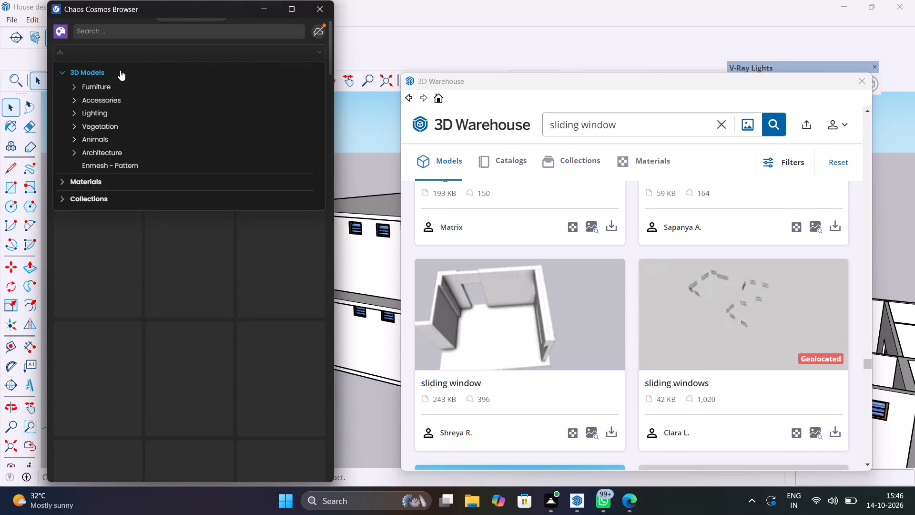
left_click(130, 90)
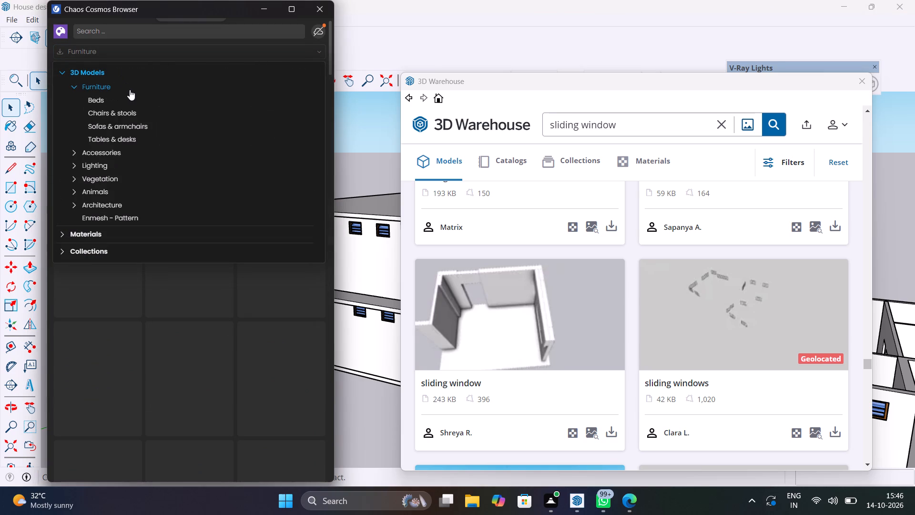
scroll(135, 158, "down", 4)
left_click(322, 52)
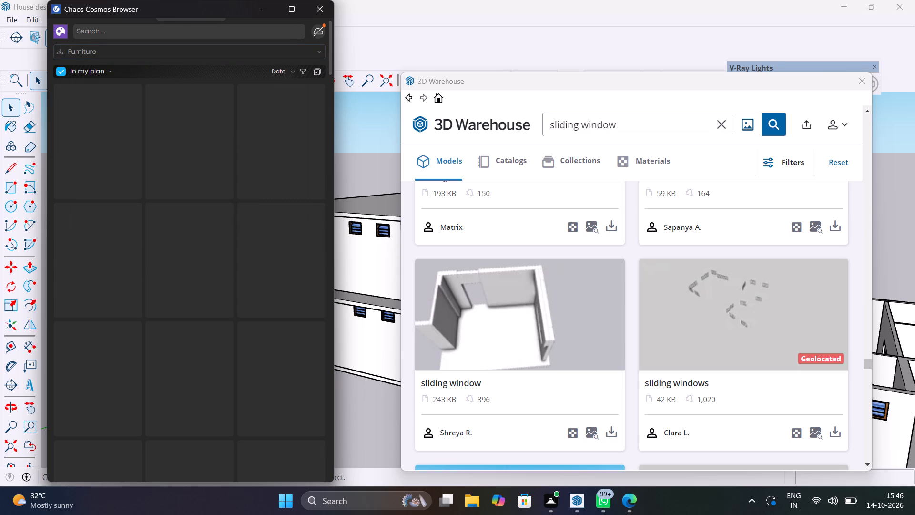
Search the online Chaos Cosmos assets for "windows".
left_click(197, 30)
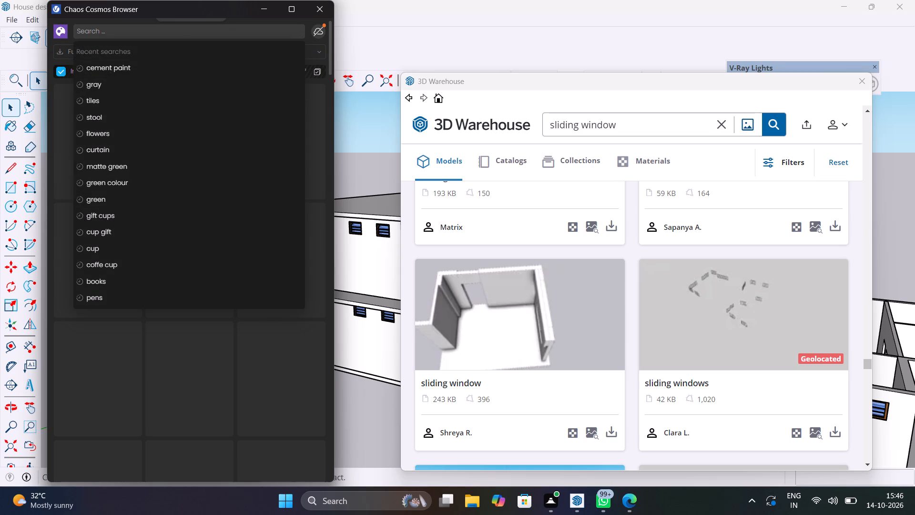
key("w")
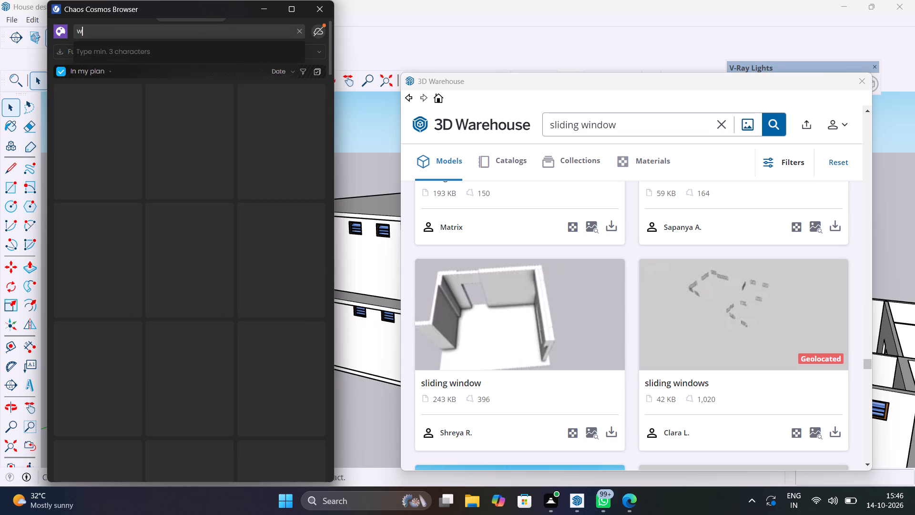
key("i")
type("ndi")
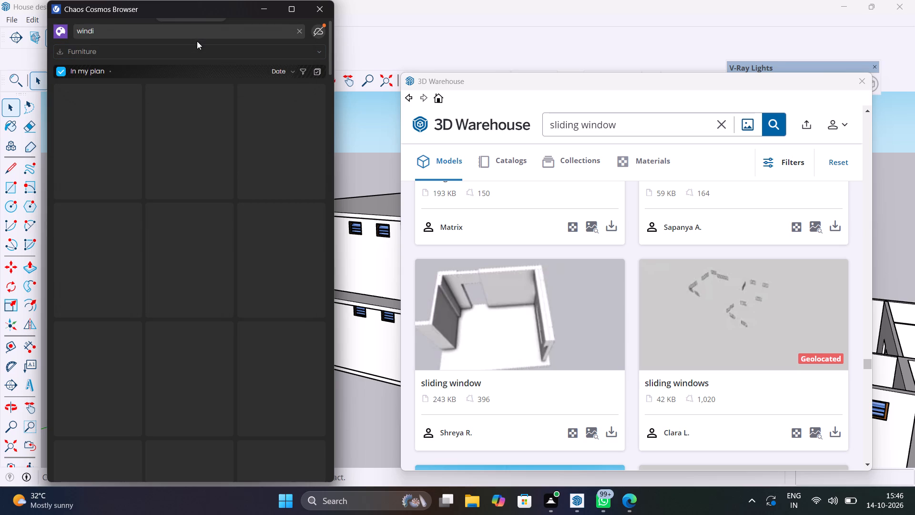
key("BackSpace")
key("o")
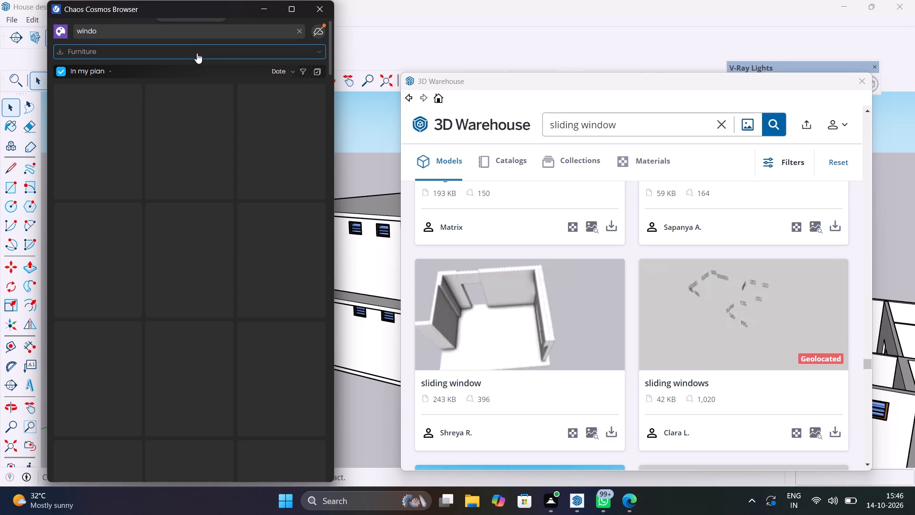
key("w")
key("s")
key("Return")
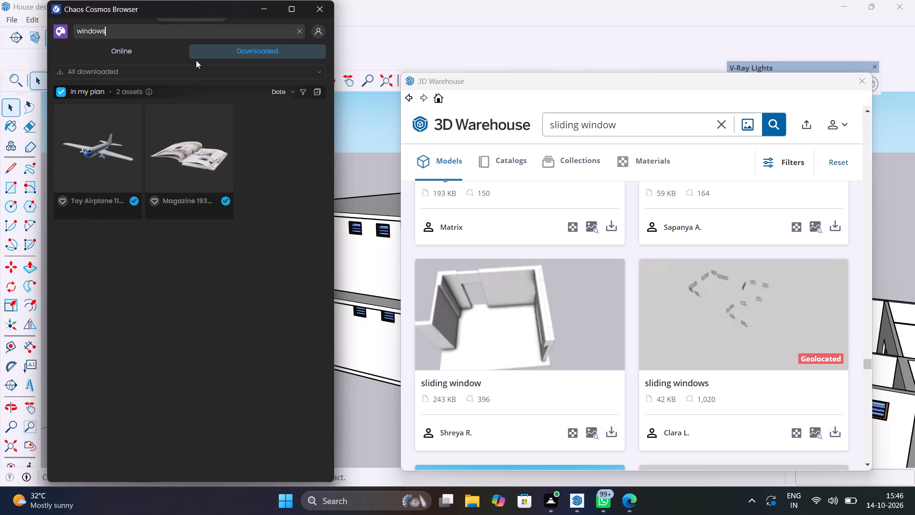
left_click(137, 62)
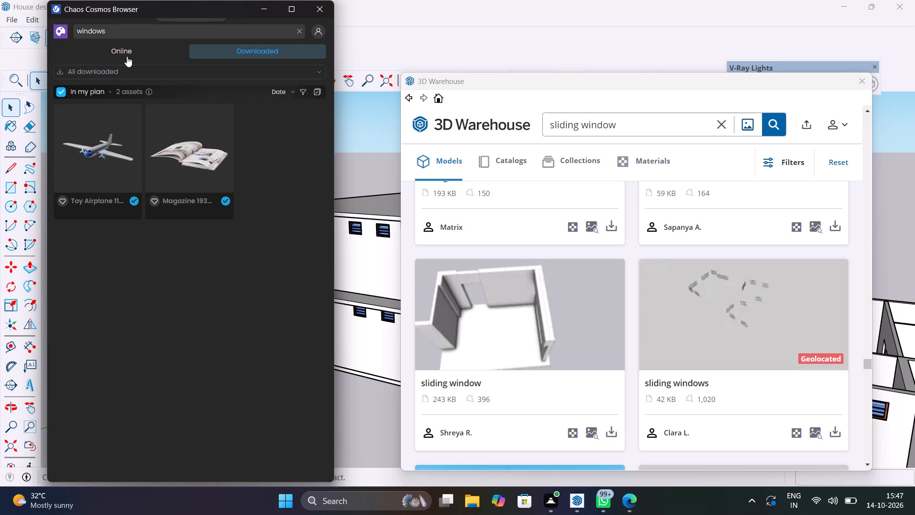
left_click(127, 56)
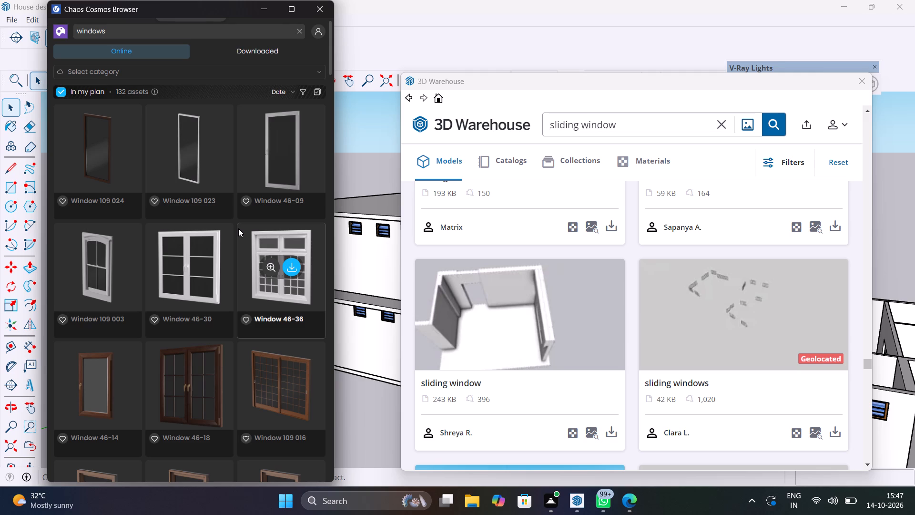
Browse the "windows" results in Chaos Cosmos for a window asset that suits the house's empty openings.
scroll(238, 333, "down", 4)
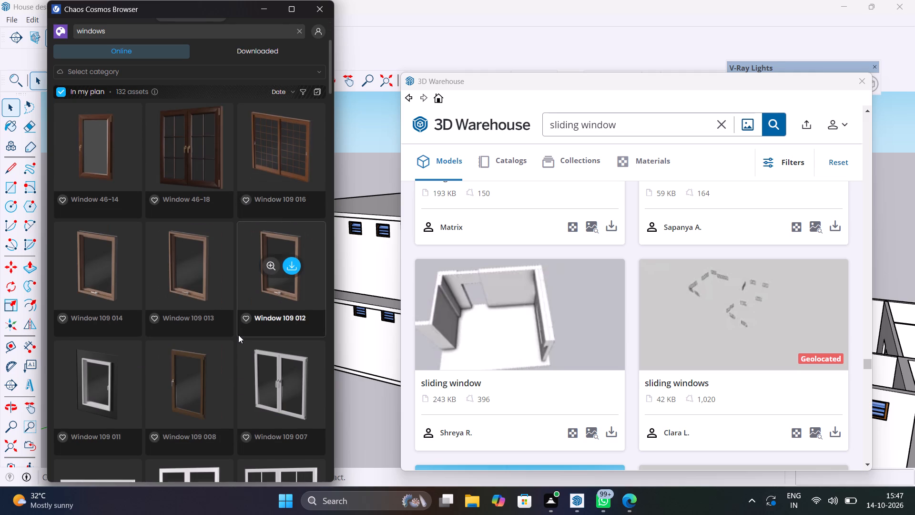
scroll(238, 335, "down", 5)
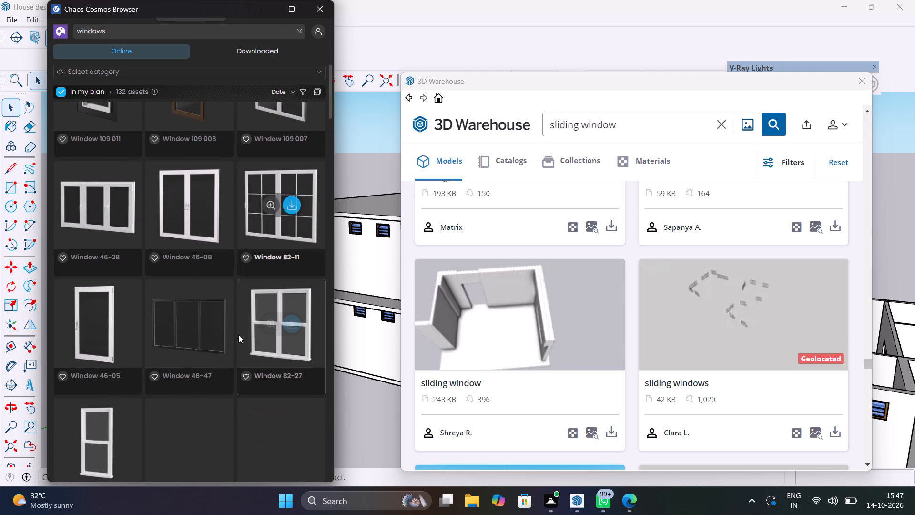
scroll(238, 335, "down", 4)
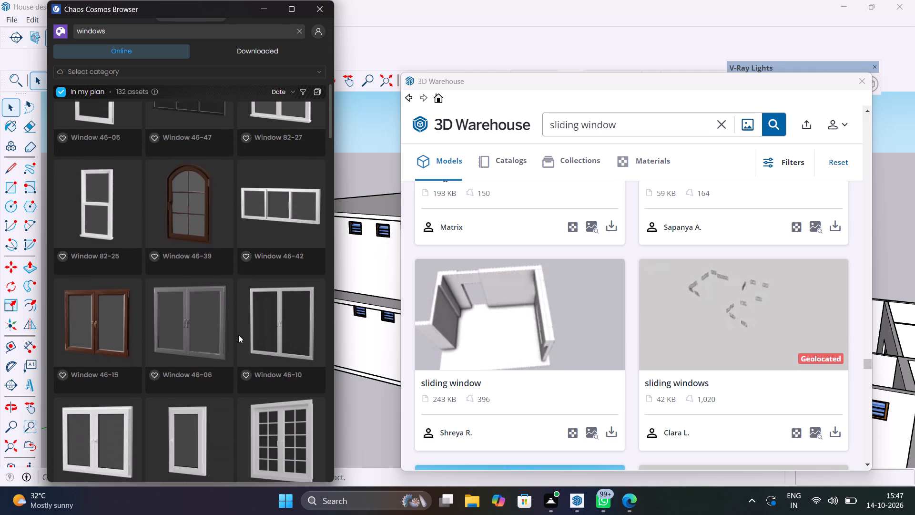
scroll(238, 335, "down", 7)
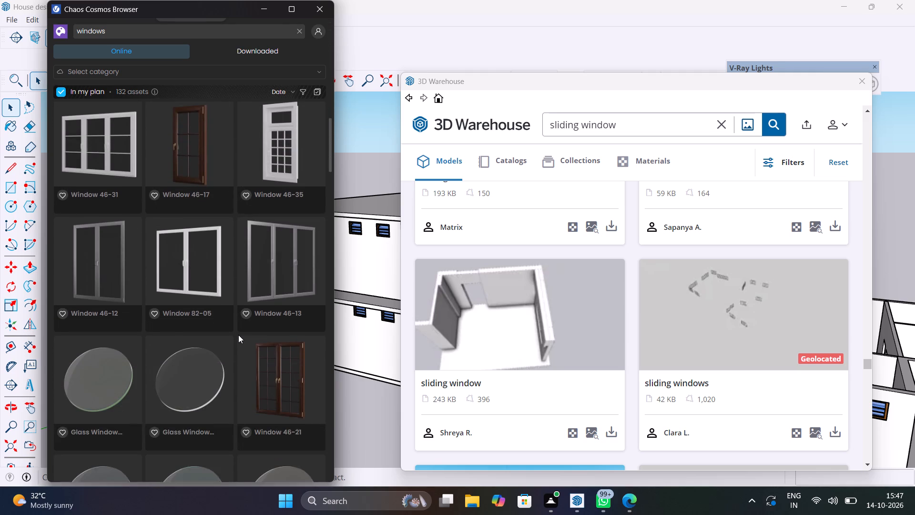
scroll(238, 335, "down", 6)
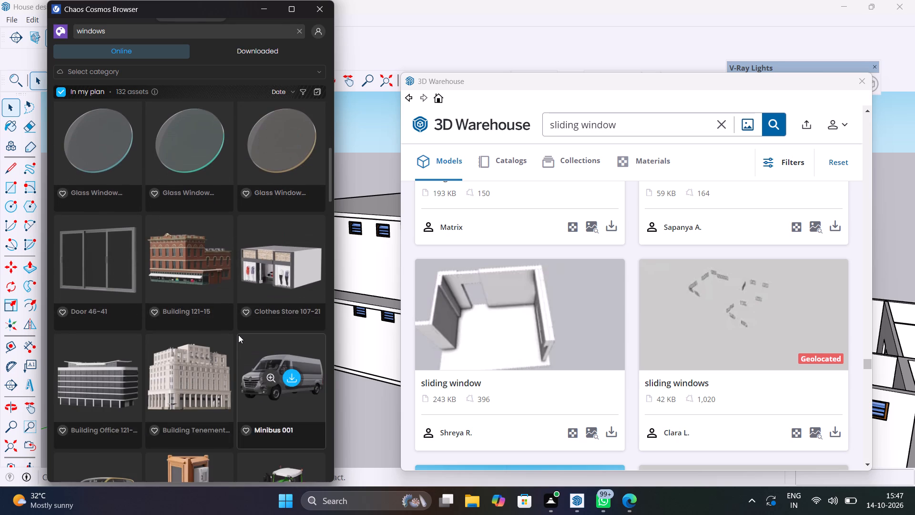
scroll(238, 335, "up", 3)
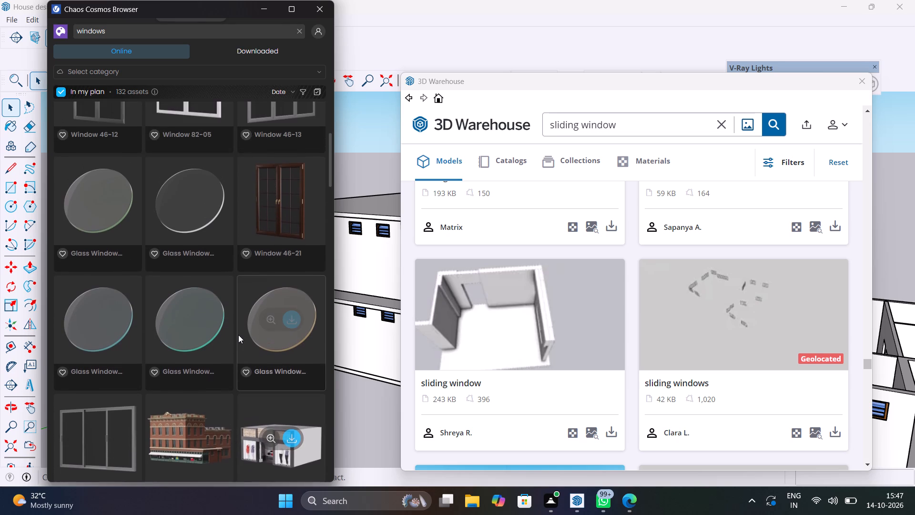
scroll(238, 335, "down", 5)
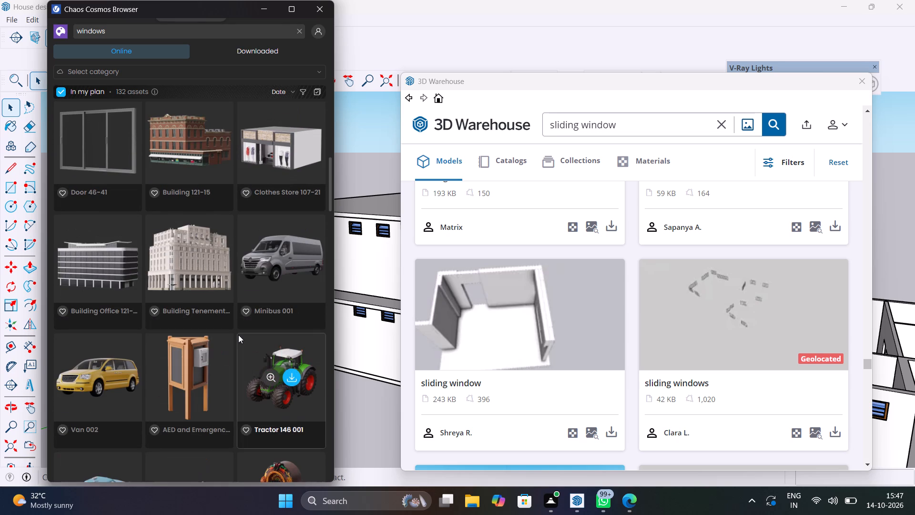
scroll(238, 335, "down", 9)
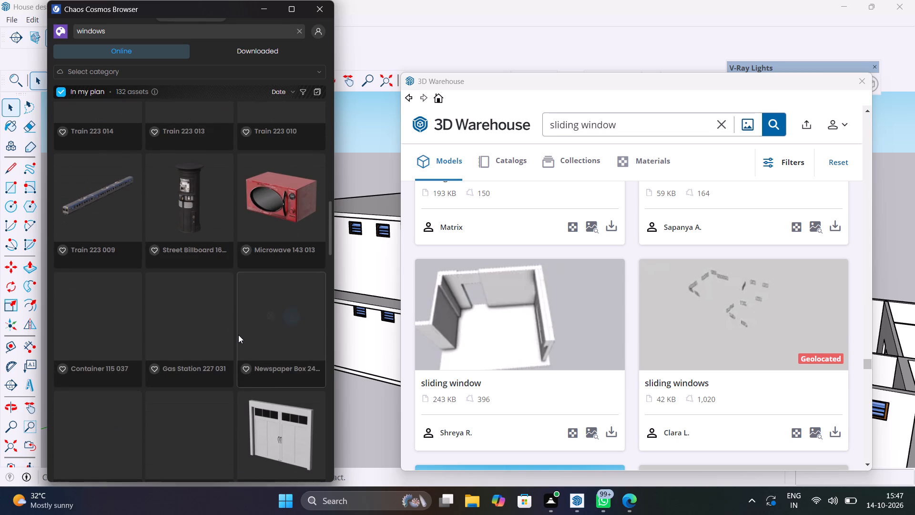
scroll(238, 335, "down", 9)
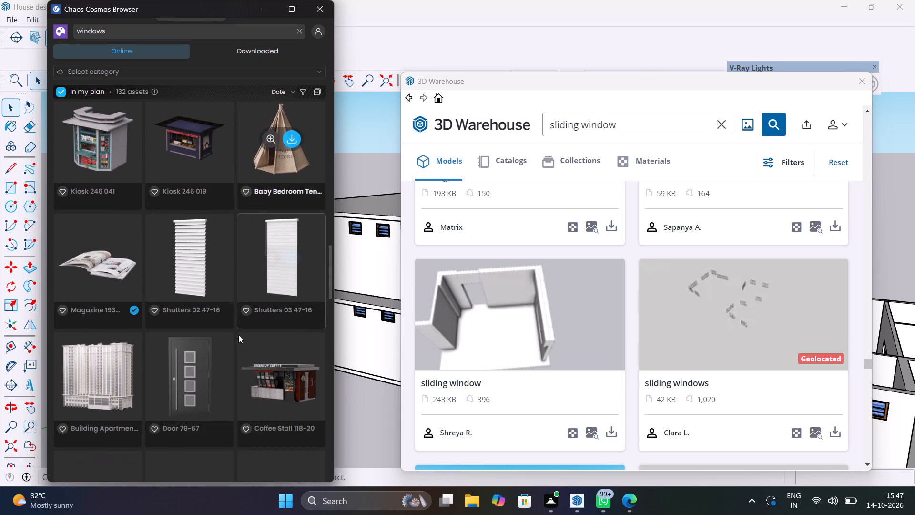
scroll(238, 335, "down", 6)
scroll(238, 335, "up", 4)
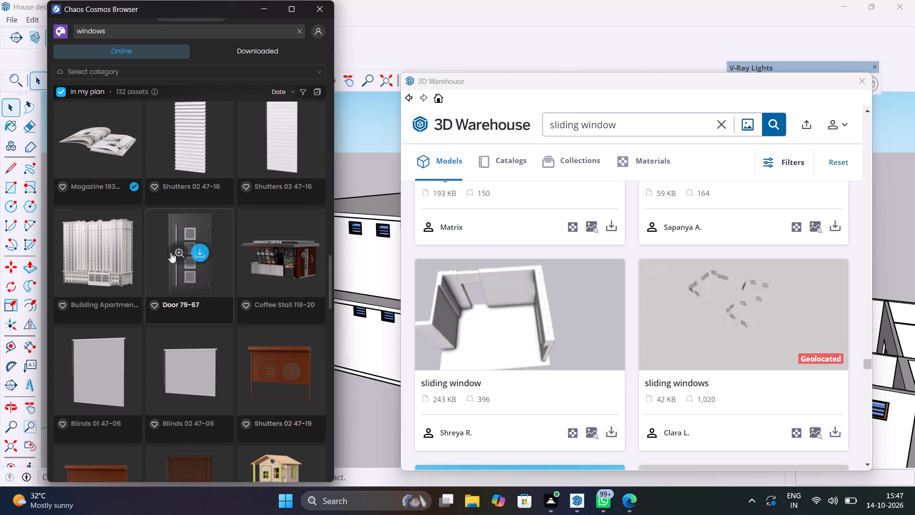
scroll(181, 313, "down", 8)
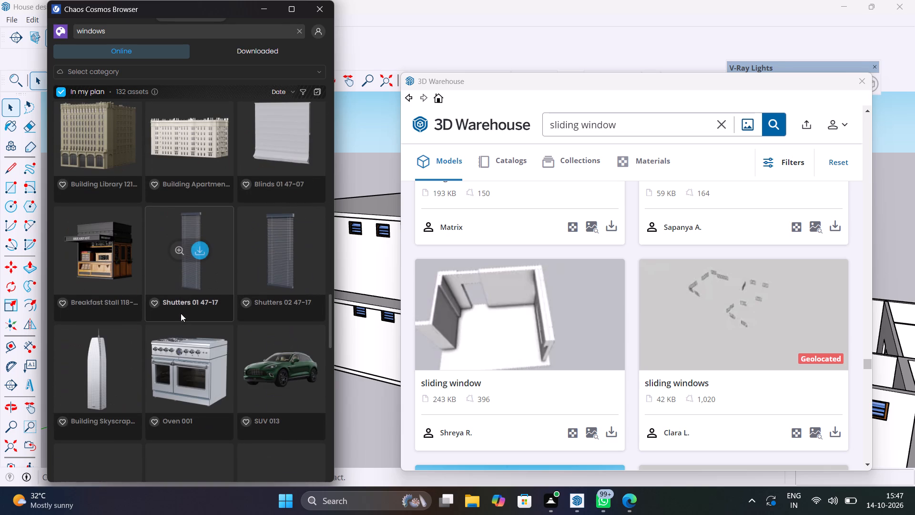
scroll(181, 313, "down", 5)
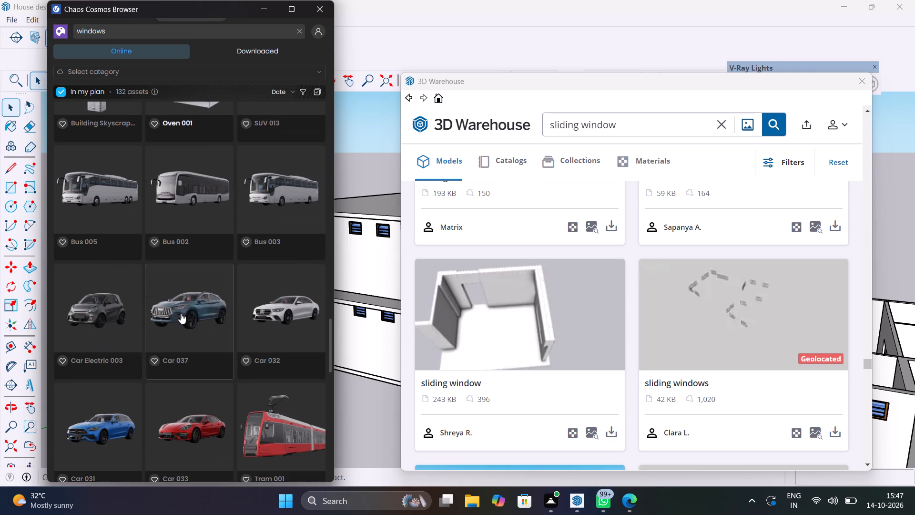
scroll(181, 313, "down", 17)
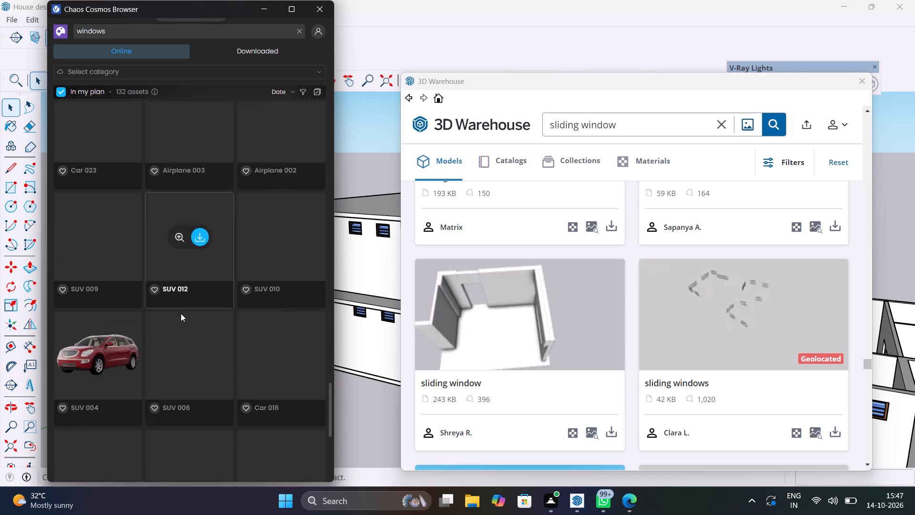
scroll(181, 313, "down", 1)
scroll(181, 313, "up", 20)
scroll(181, 313, "up", 11)
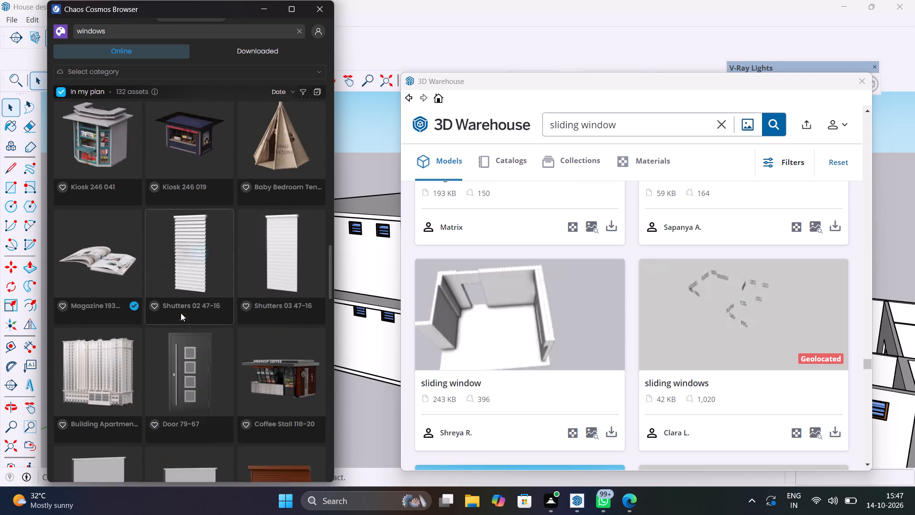
scroll(181, 313, "up", 20)
scroll(181, 313, "up", 3)
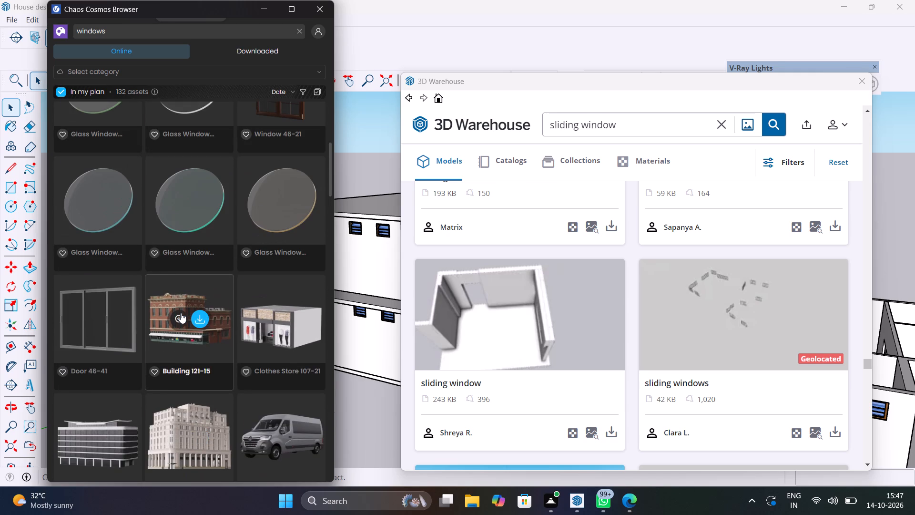
scroll(181, 313, "up", 3)
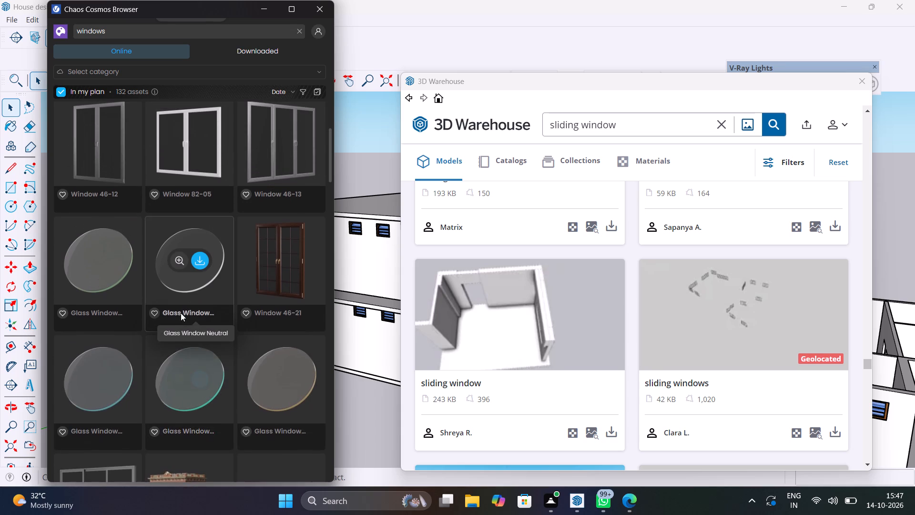
scroll(181, 313, "up", 5)
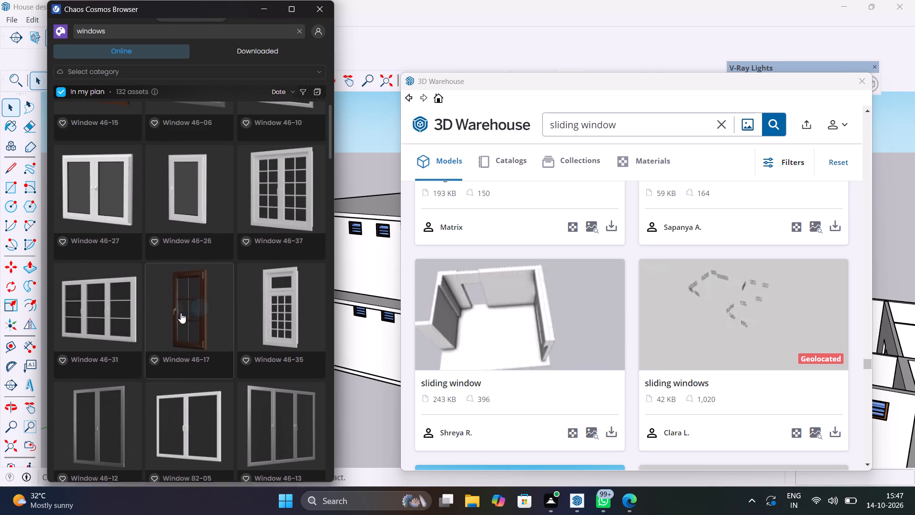
scroll(181, 313, "up", 6)
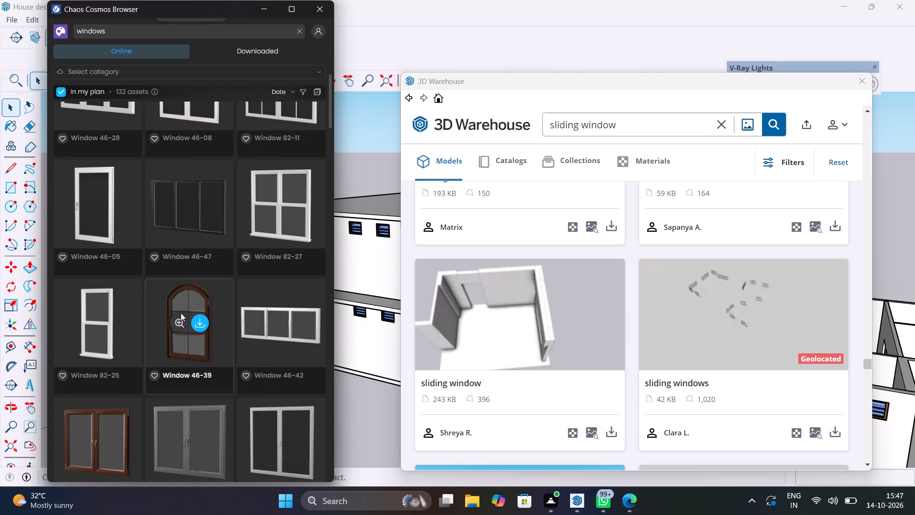
scroll(192, 283, "up", 3)
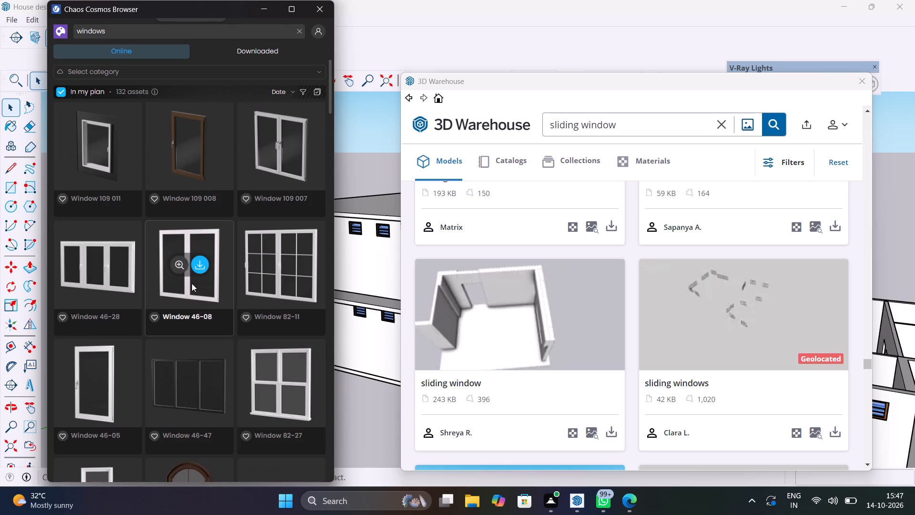
scroll(192, 283, "up", 3)
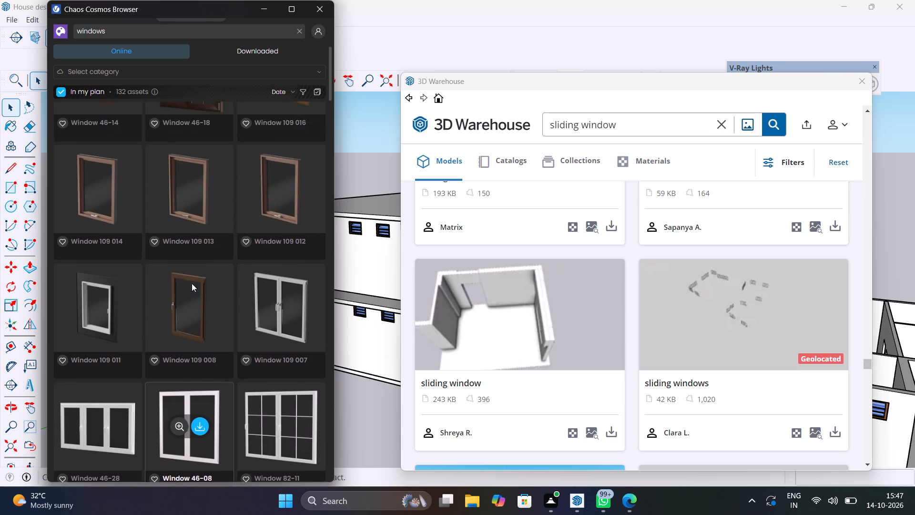
scroll(192, 283, "up", 9)
scroll(192, 283, "down", 1)
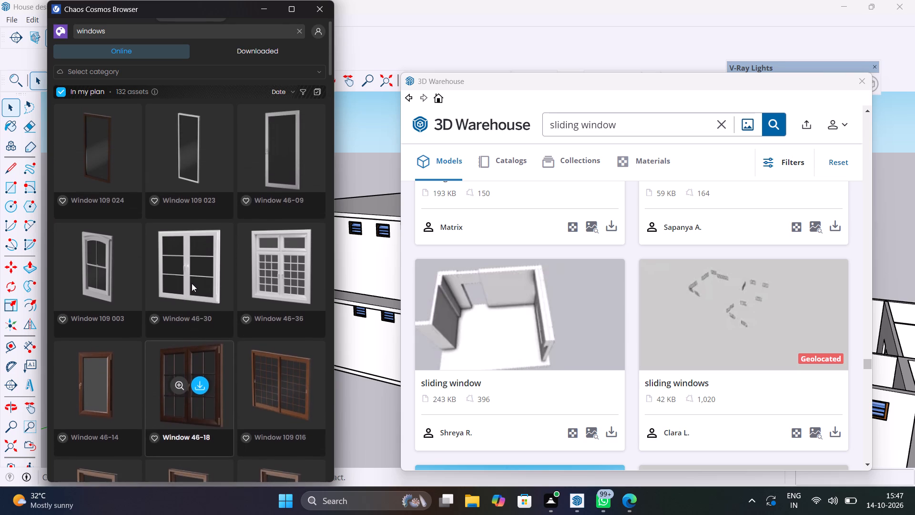
scroll(192, 283, "down", 7)
Narrow the Chaos Cosmos search to "windows sliding" and look through the matching assets.
left_click(128, 32)
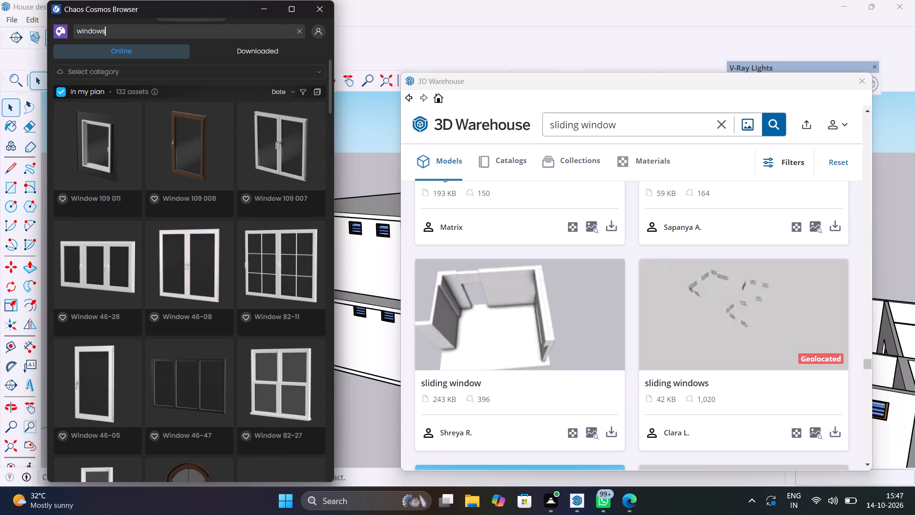
key("space")
type("sliding")
key("Return")
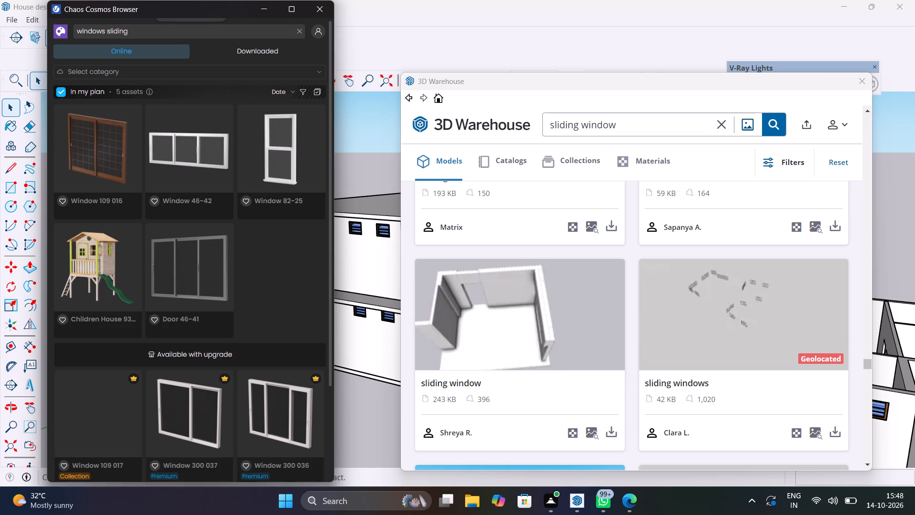
scroll(160, 217, "down", 3)
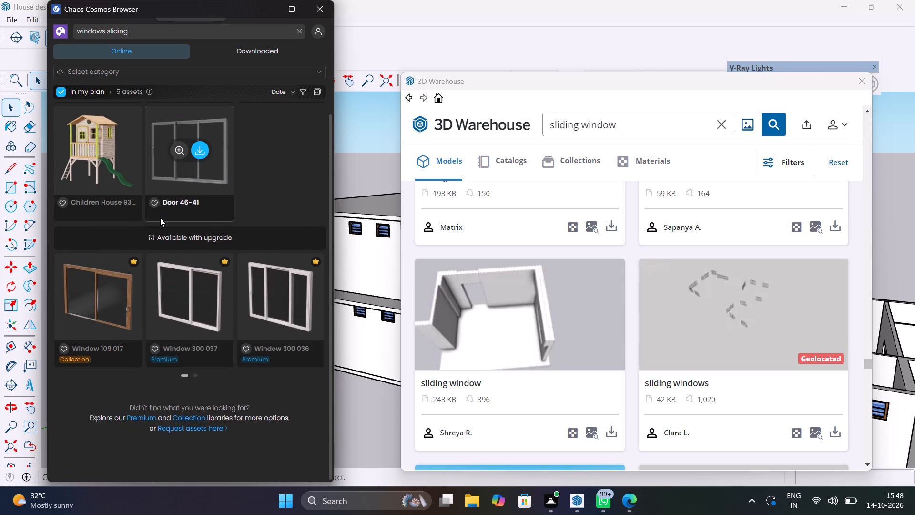
scroll(160, 218, "up", 3)
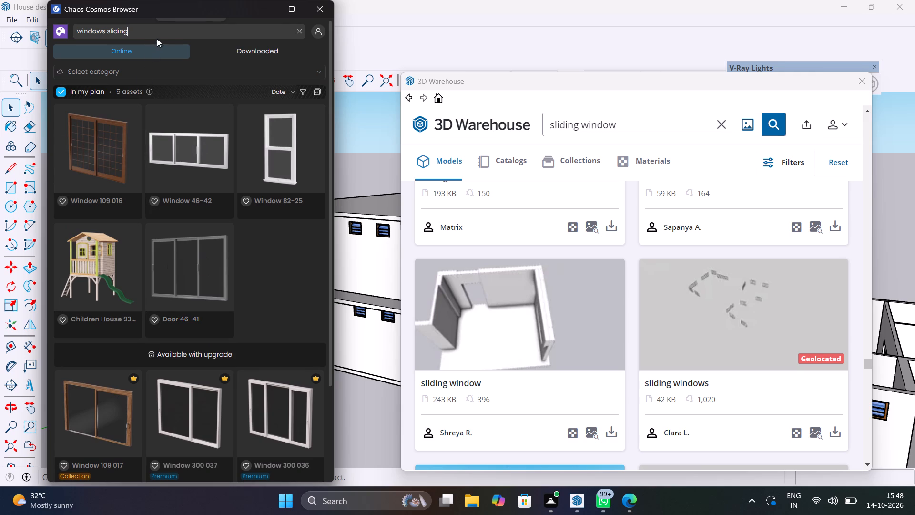
Search the online Chaos Cosmos assets for "windows" again, without the word "sliding".
left_click(165, 30)
key("BackSpace")
key("BackSpace")
key("BackSpace")
key("BackSpace")
key("BackSpace")
key("BackSpace")
key("BackSpace")
key("Return")
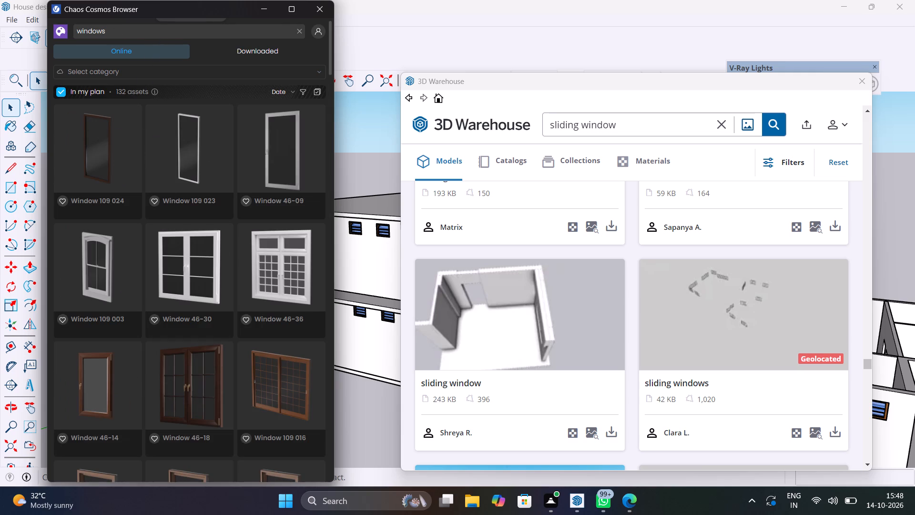
Find the narrow two-panel Window 46-12 among the Chaos Cosmos results and download it.
scroll(177, 258, "down", 7)
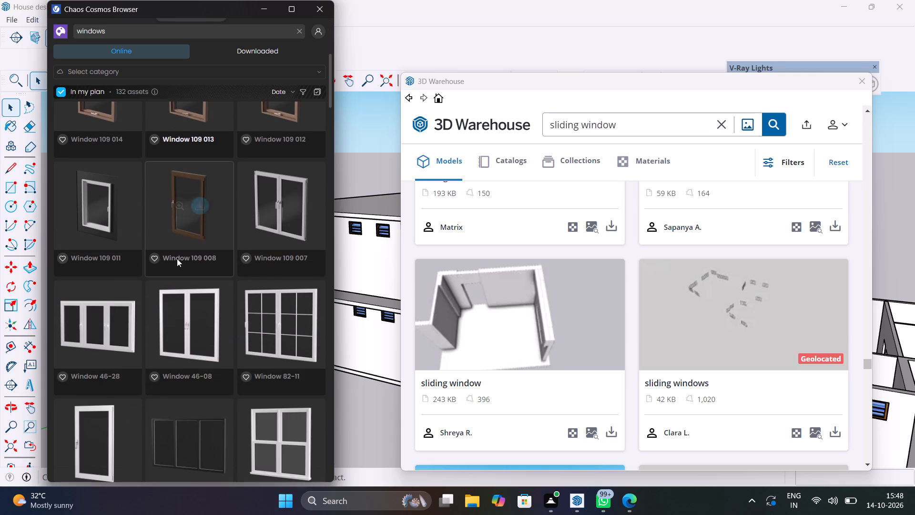
scroll(177, 258, "down", 3)
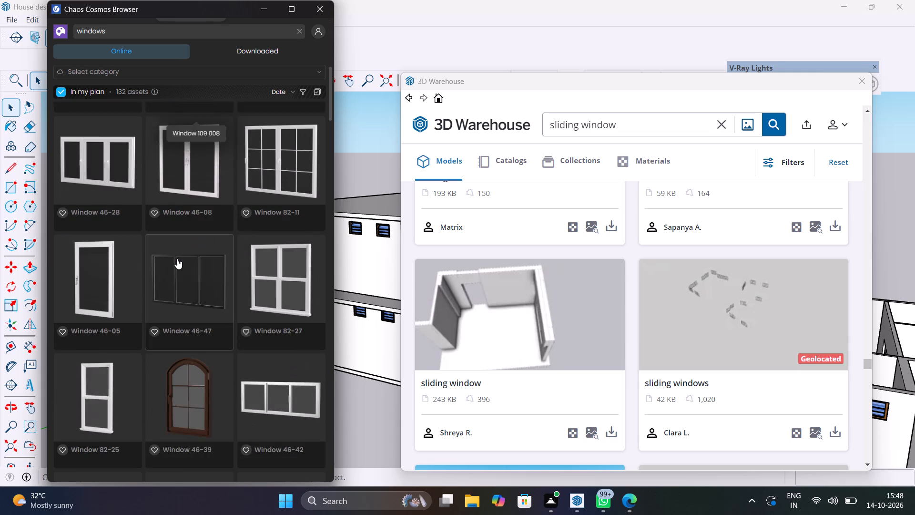
scroll(177, 258, "down", 4)
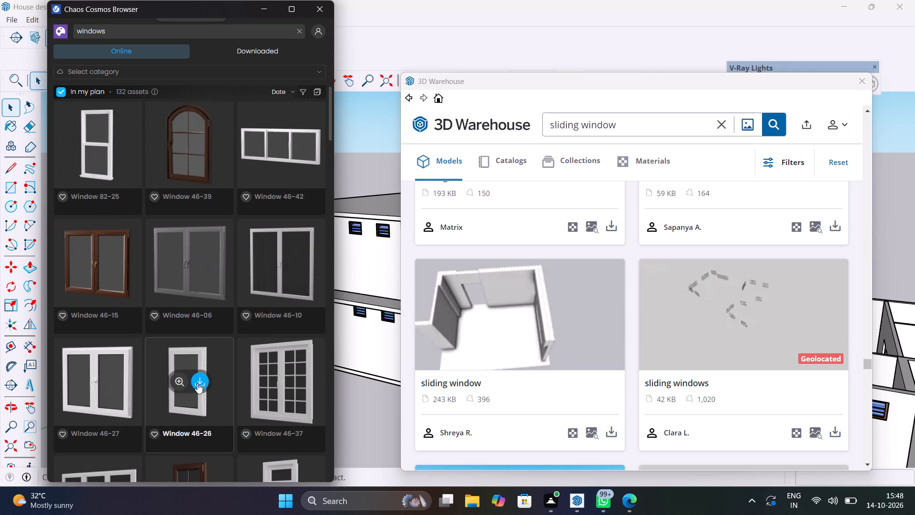
scroll(197, 383, "down", 4)
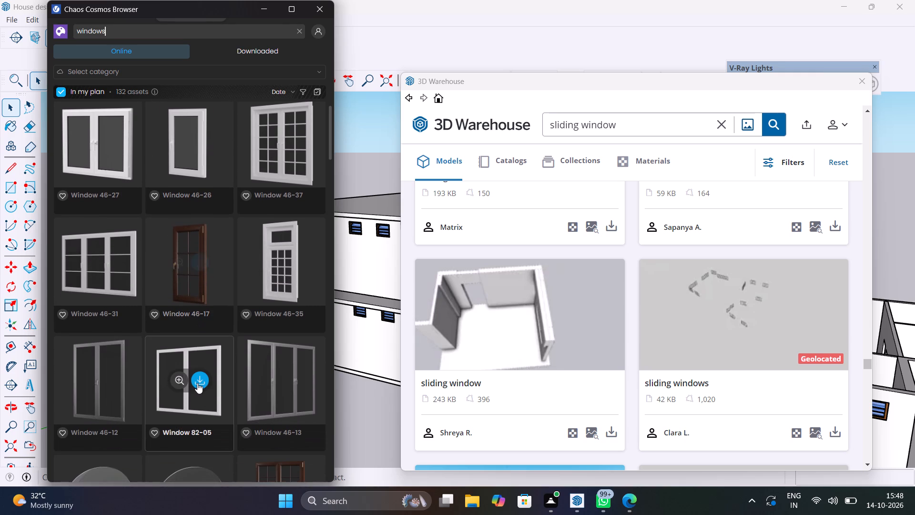
scroll(197, 383, "down", 2)
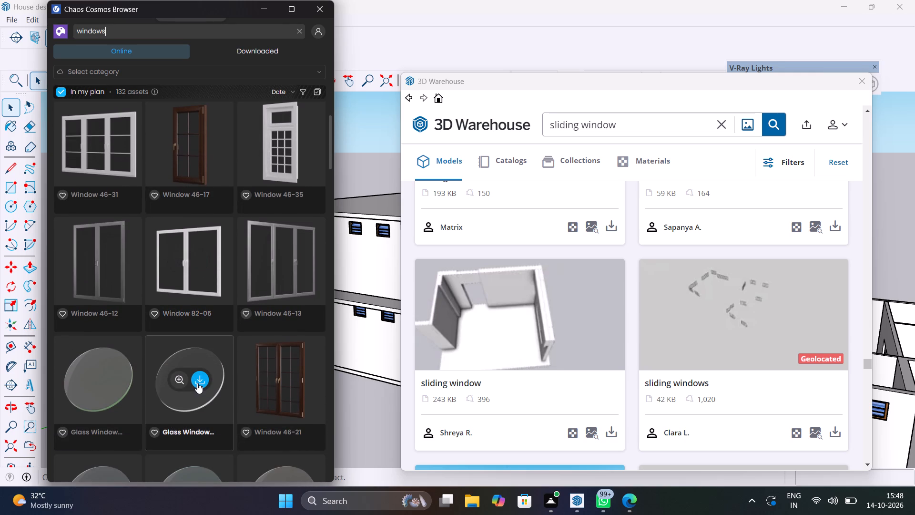
left_click(109, 261)
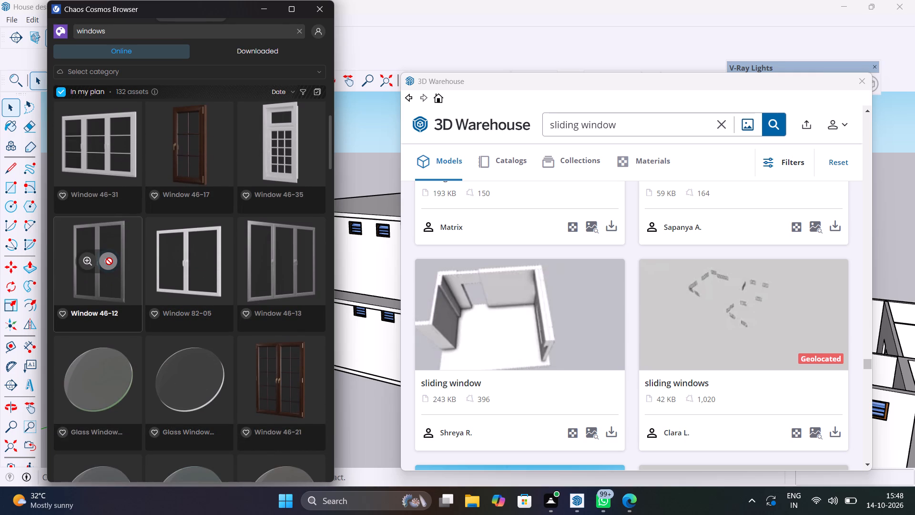
Close 3D Warehouse, import the downloaded Window 46-12 and place one on the ground in front of the house.
left_click(863, 86)
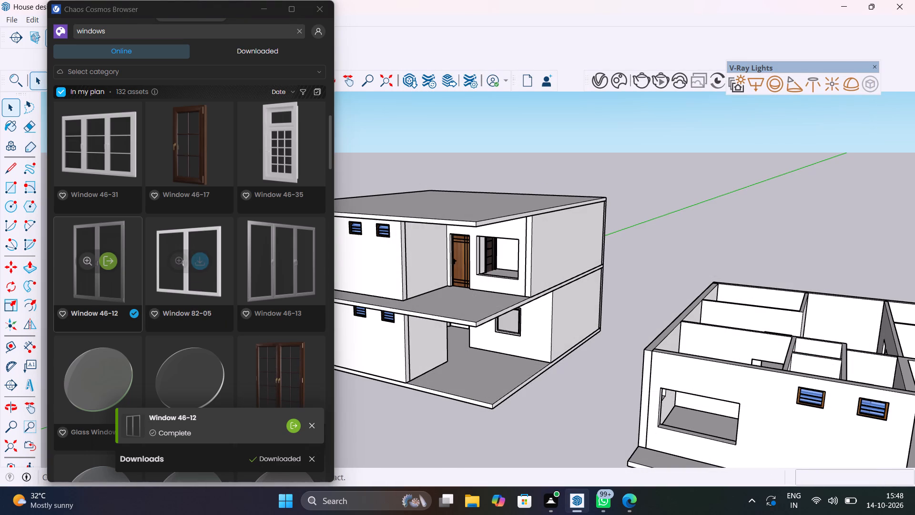
left_click(112, 265)
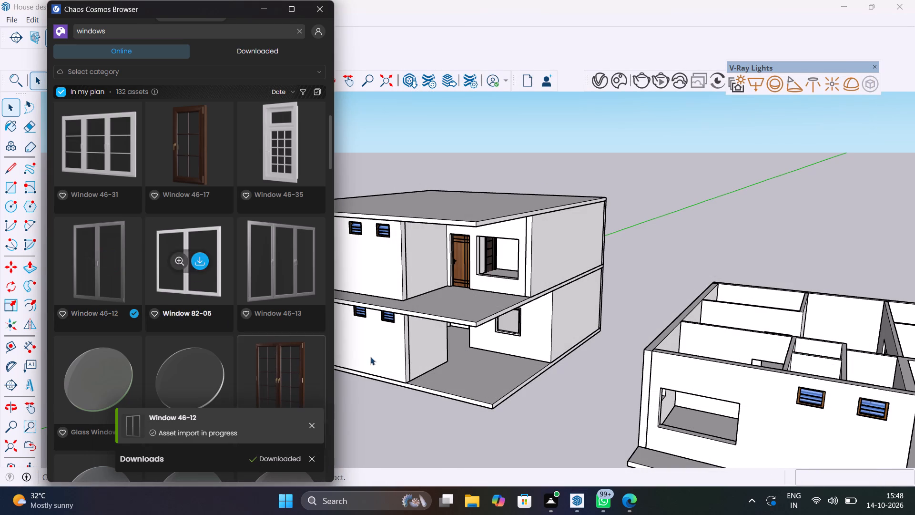
left_click(387, 442)
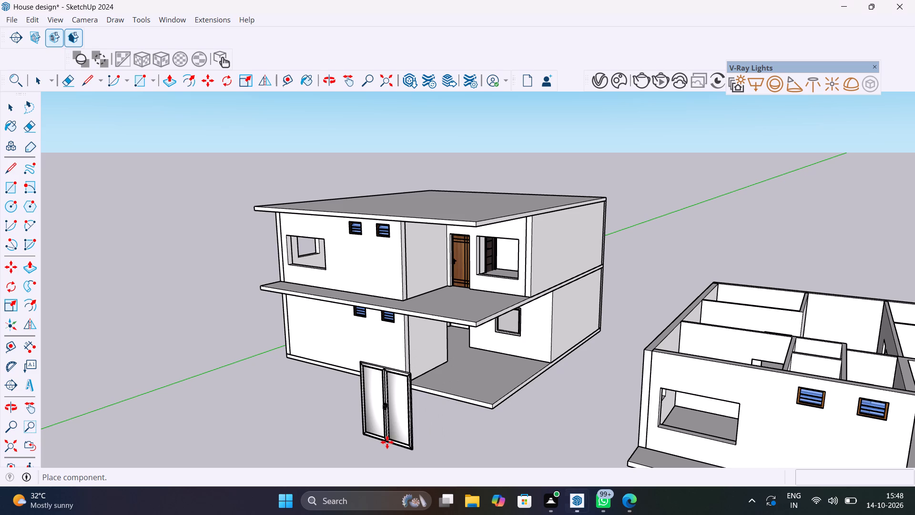
scroll(371, 404, "up", 5)
middle_click_drag(332, 398, 444, 379)
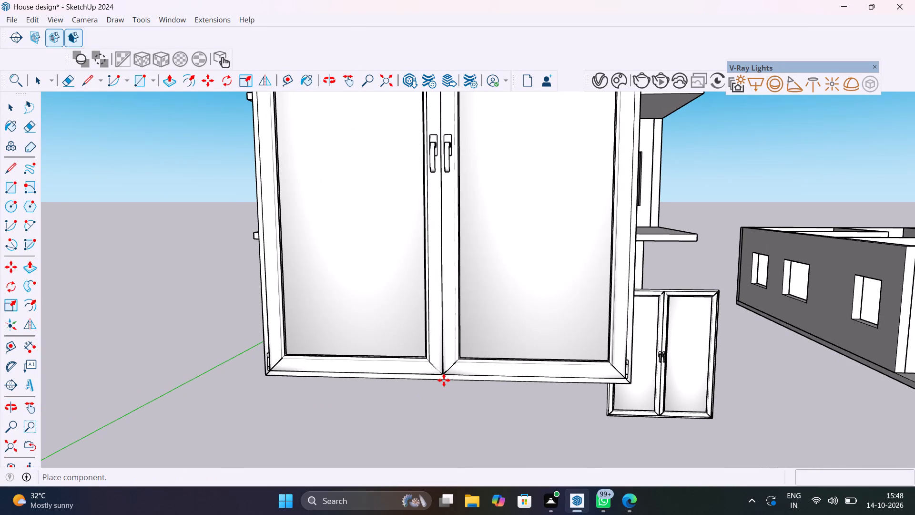
key("Escape")
Download the three-panel Window 46-47 from Chaos Cosmos and place one on the ground in front of the house.
scroll(214, 305, "up", 9)
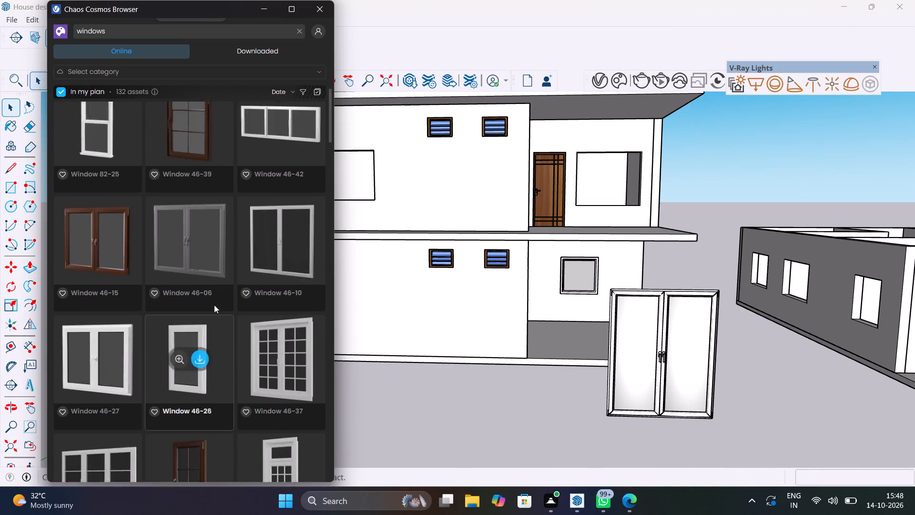
scroll(214, 305, "up", 4)
scroll(214, 305, "down", 4)
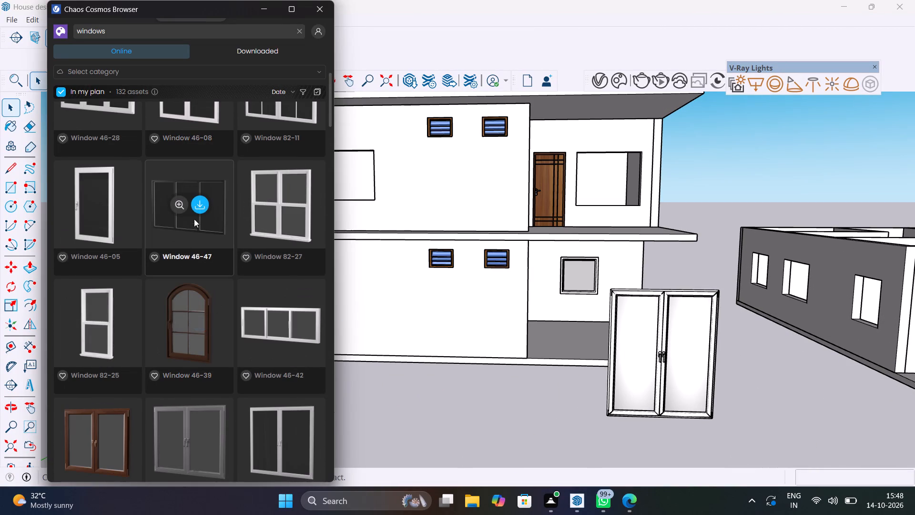
left_click(200, 206)
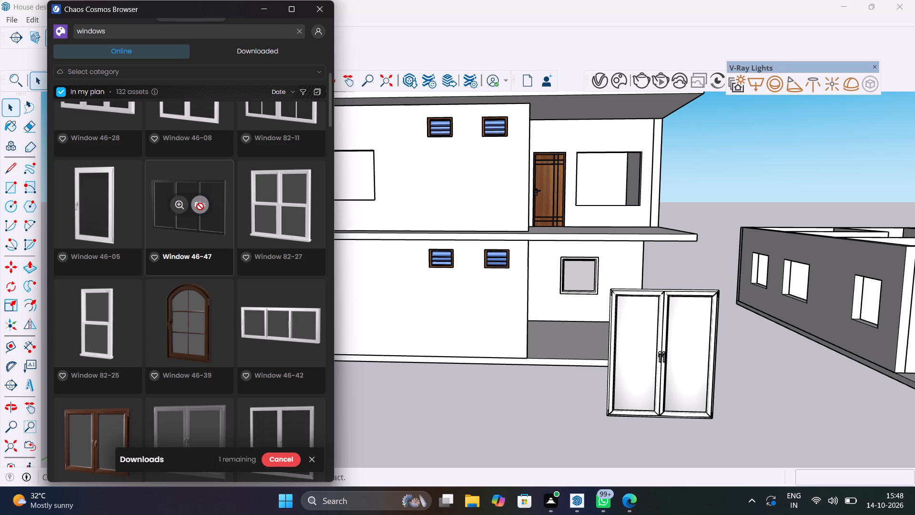
left_click(203, 211)
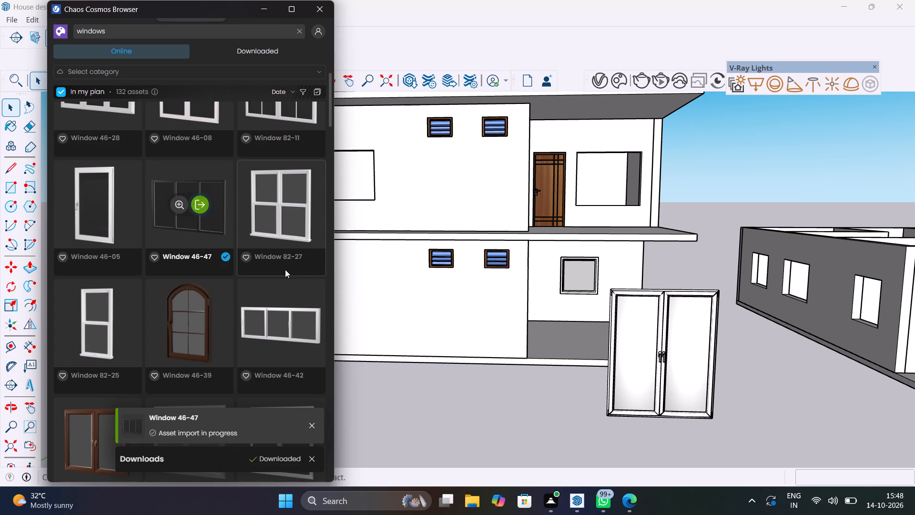
scroll(407, 431, "down", 6)
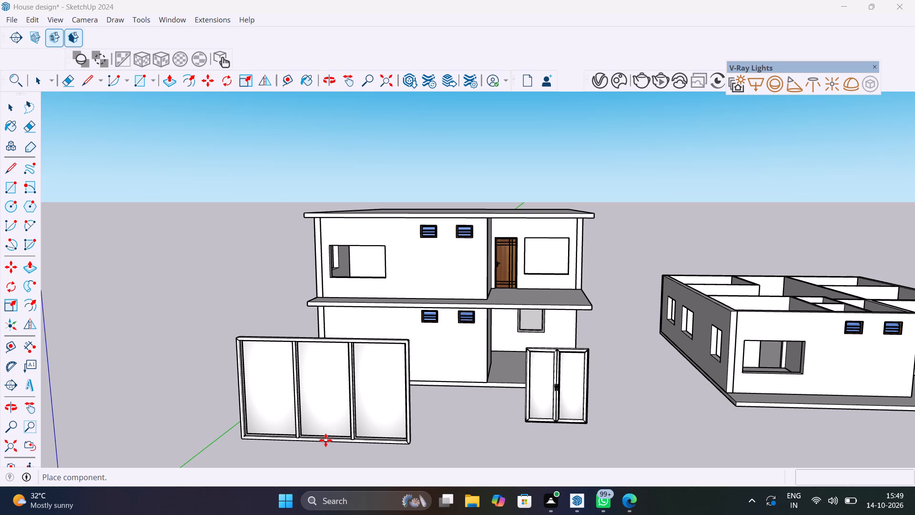
left_click(325, 440)
key("Escape")
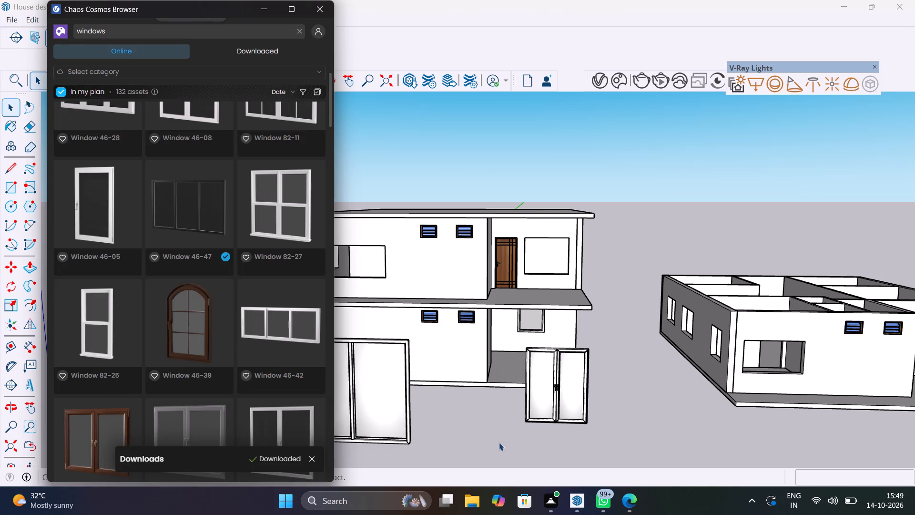
Move Window 46-12 by its lower corner into the upper-floor opening beside the wooden door, onto the opening's door-side sill corner.
scroll(531, 401, "up", 6)
left_click(525, 411)
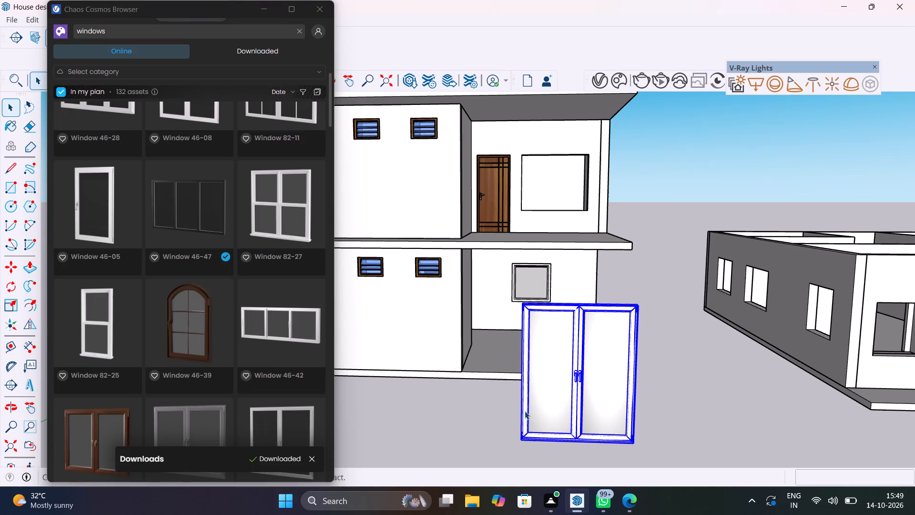
key("m")
scroll(519, 435, "up", 4)
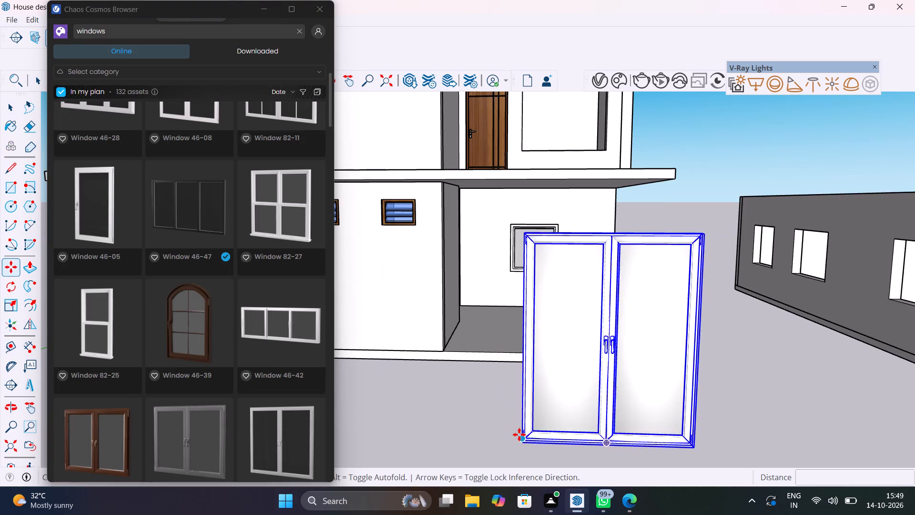
middle_click_drag(544, 450, 606, 412)
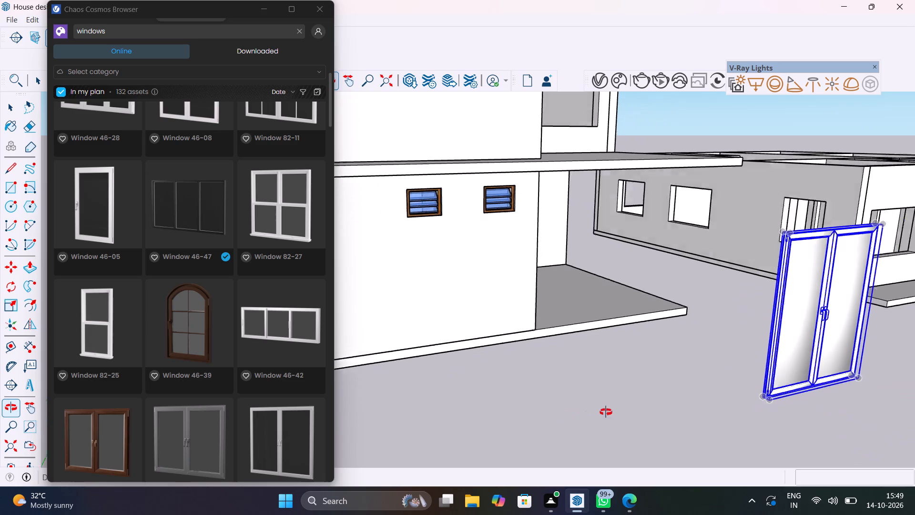
middle_click_drag(606, 412, 610, 413)
scroll(796, 404, "up", 20)
scroll(796, 404, "up", 3)
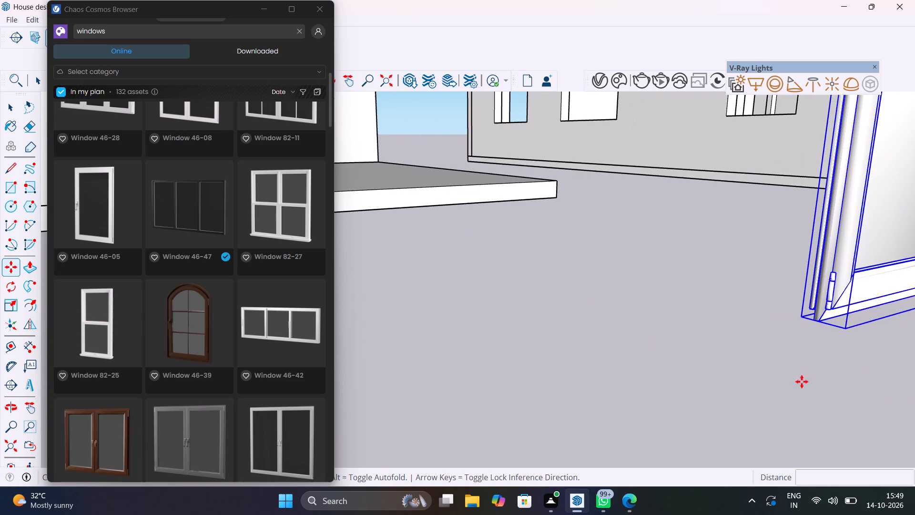
left_click(813, 321)
scroll(719, 282, "down", 14)
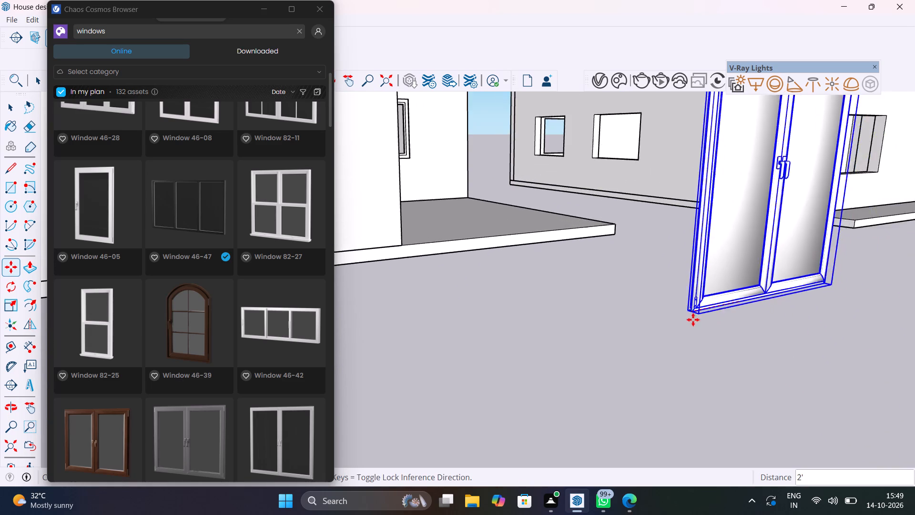
scroll(693, 319, "down", 16)
middle_click_drag(681, 344, 579, 396)
scroll(559, 196, "up", 5)
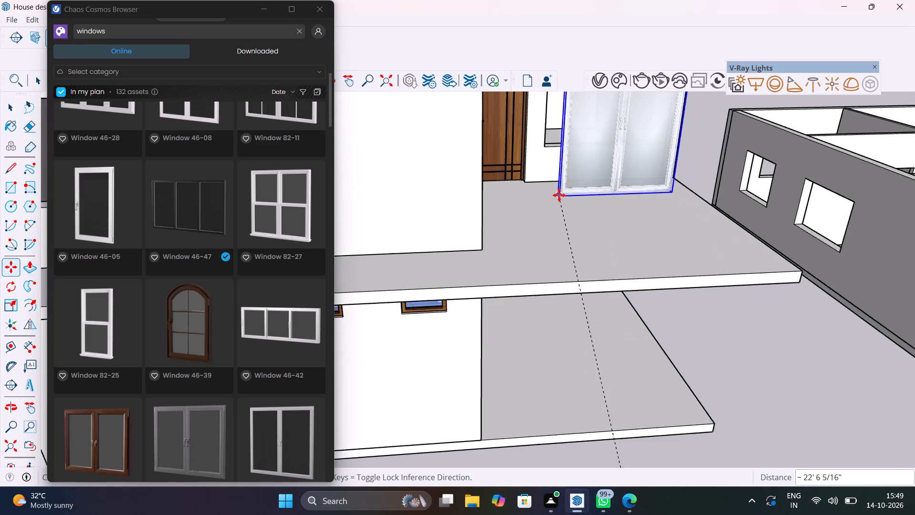
scroll(559, 195, "up", 8)
middle_click_drag(559, 196, 498, 350, "shift")
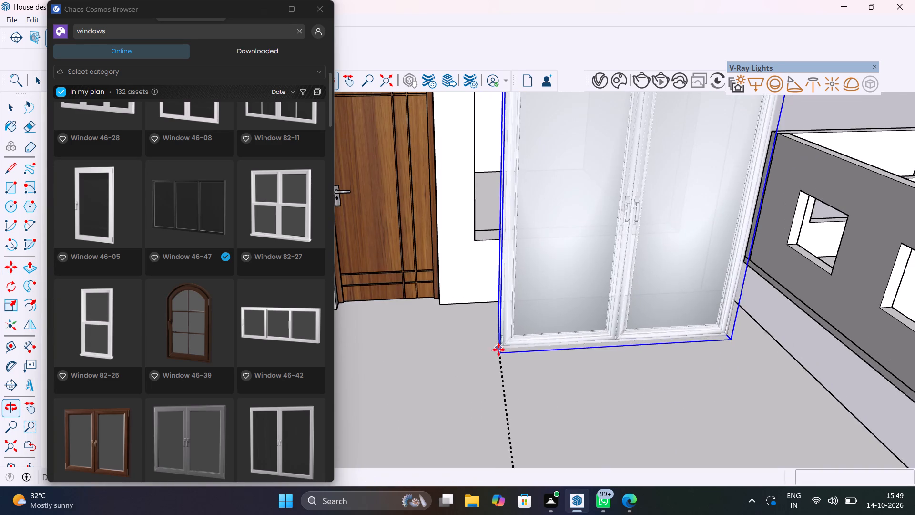
middle_click_drag(498, 350, 498, 349, "shift")
scroll(491, 252, "up", 16)
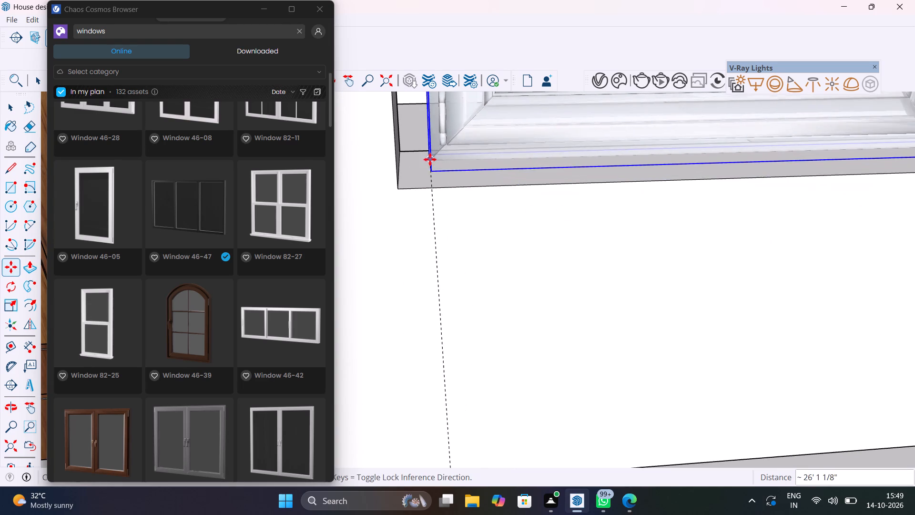
scroll(410, 158, "up", 13)
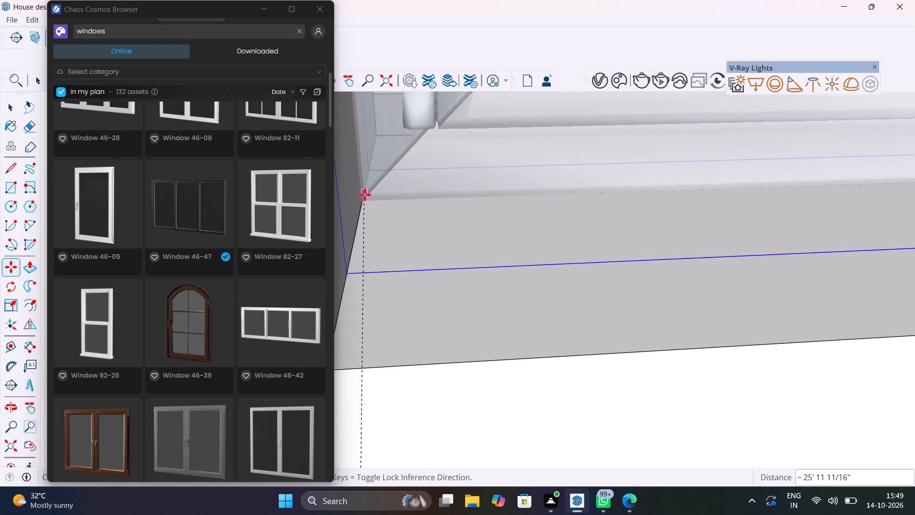
left_click(361, 202)
Scale Window 46-12 down uniformly by about 0.46 from its upper door-side corner.
scroll(432, 238, "down", 20)
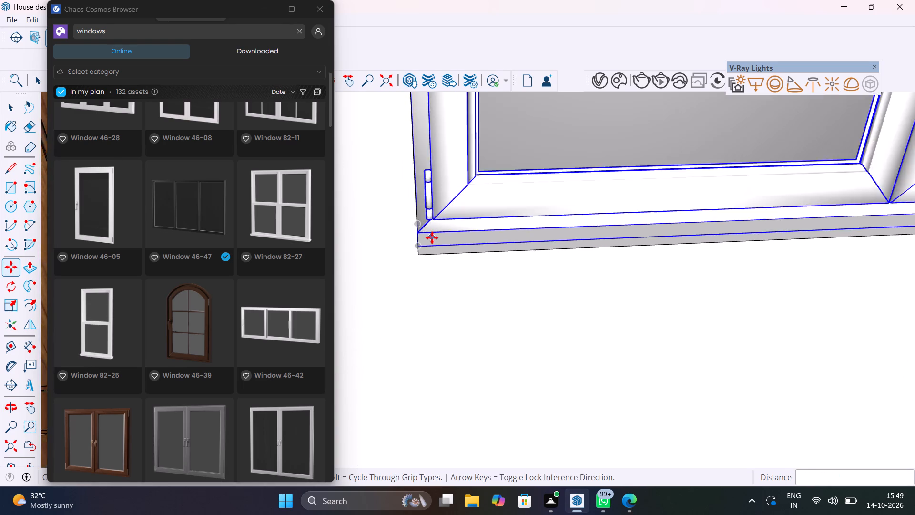
scroll(432, 237, "down", 20)
scroll(432, 237, "down", 1)
middle_click_drag(480, 236, 449, 192)
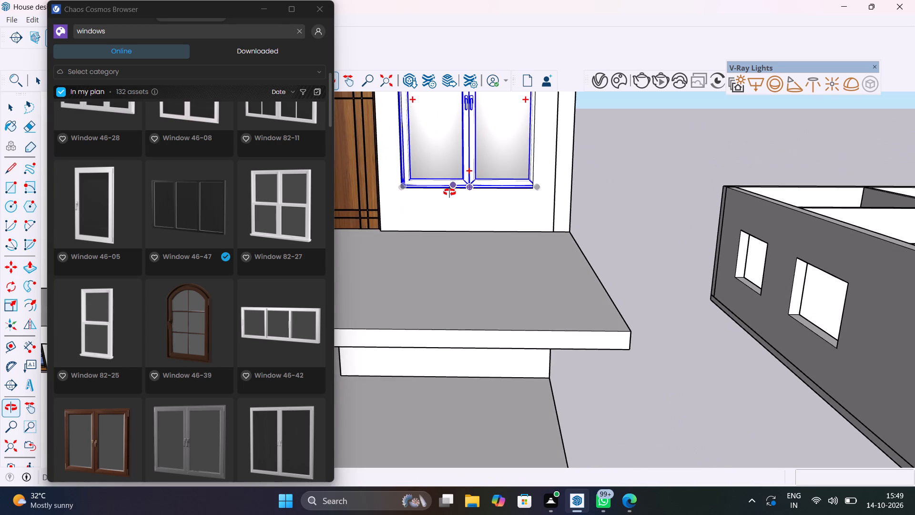
middle_click_drag(449, 192, 476, 311)
key("s")
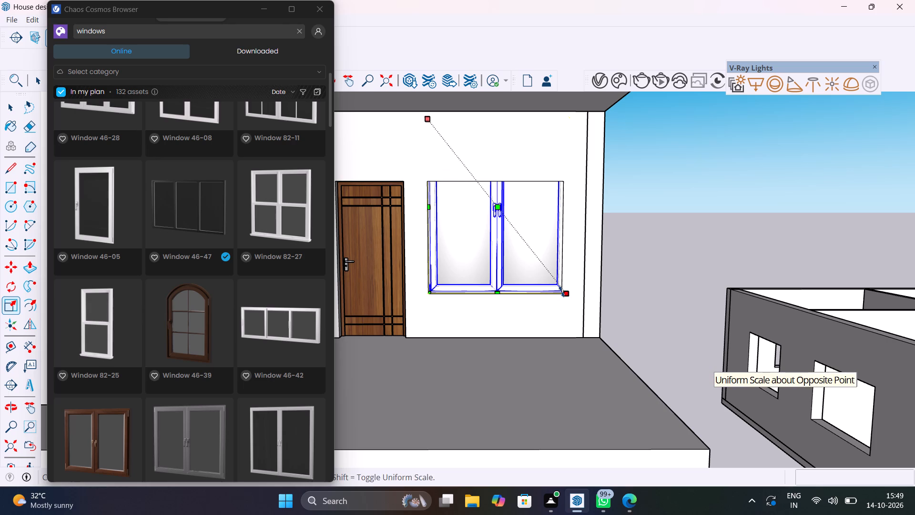
left_click(427, 119)
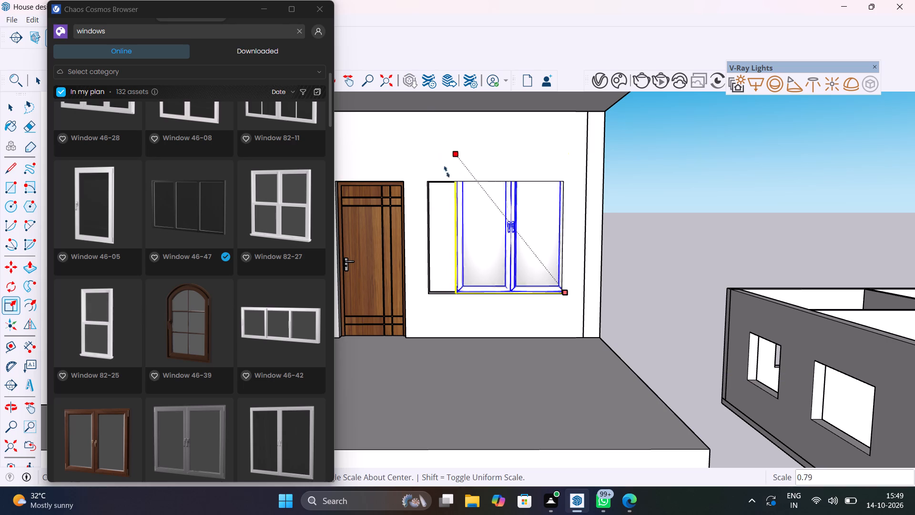
left_click(460, 248)
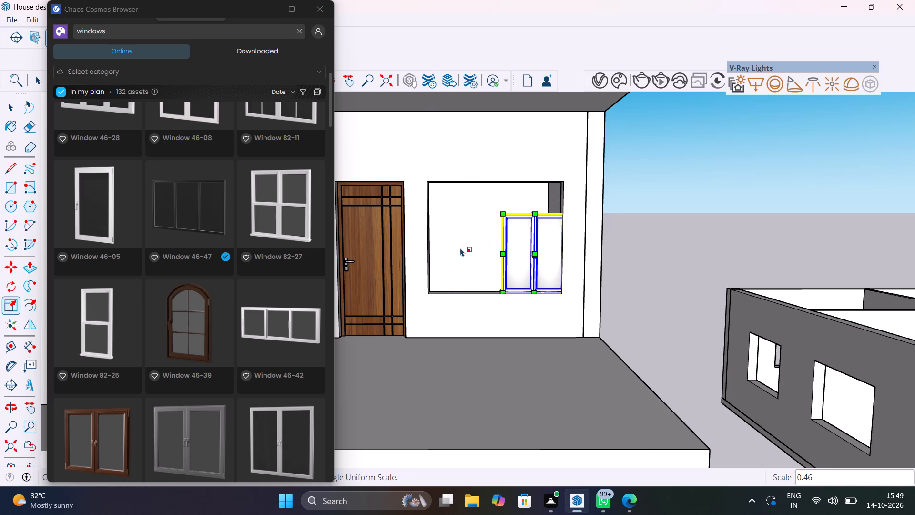
Close the Chaos Cosmos browser and move Window 46-12 by its lower corner about 3' 4 1/4" along the sill to the opening's door-side corner.
scroll(516, 294, "up", 10)
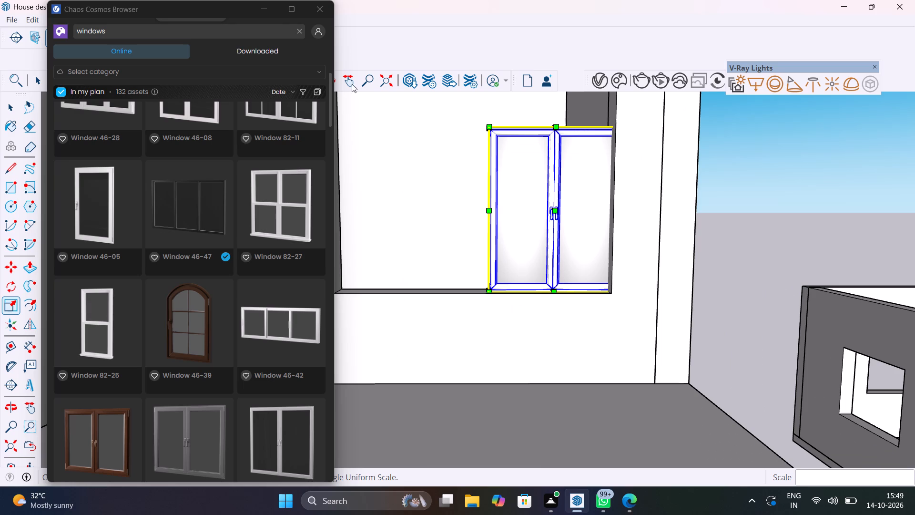
left_click(321, 14)
middle_click_drag(493, 321, 549, 364)
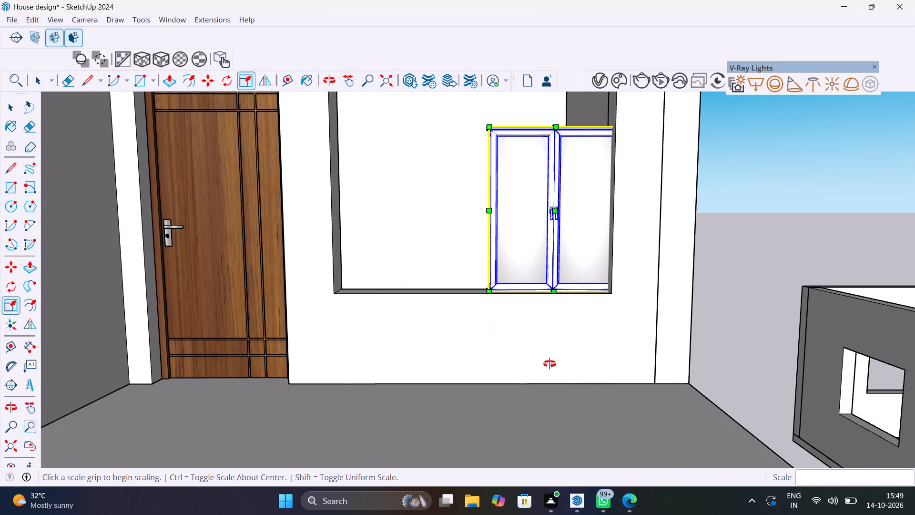
middle_click_drag(549, 364, 643, 412)
scroll(643, 412, "up", 1)
middle_click_drag(643, 412, 301, 347)
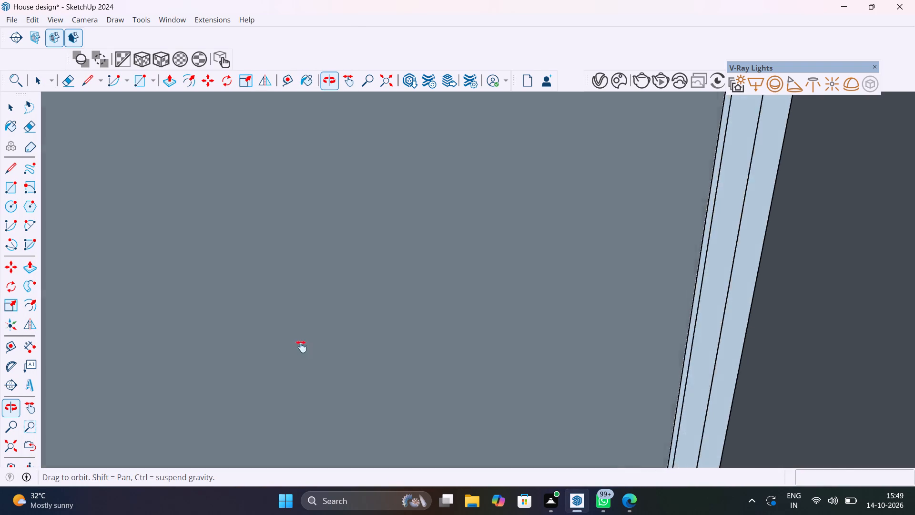
middle_click_drag(301, 347, 96, 290)
left_click(3, 456)
left_click(10, 445)
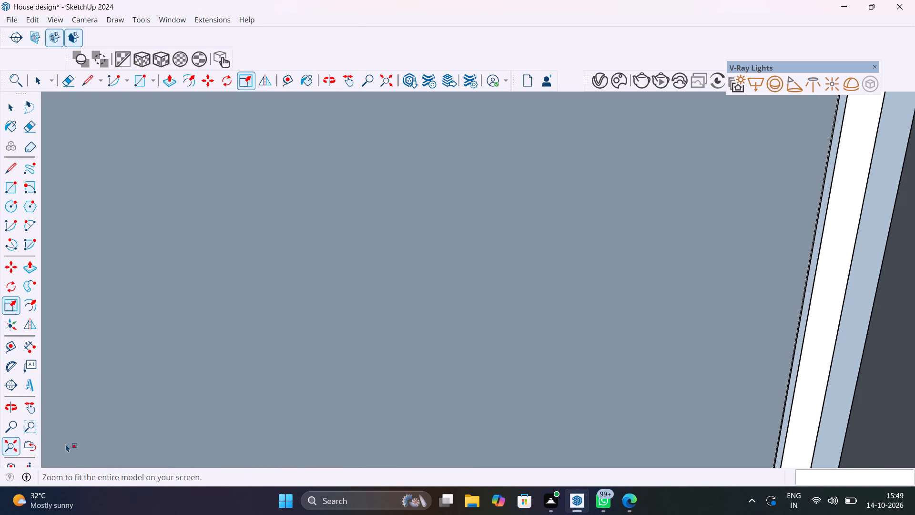
scroll(486, 179, "up", 11)
middle_click_drag(520, 228, 581, 279)
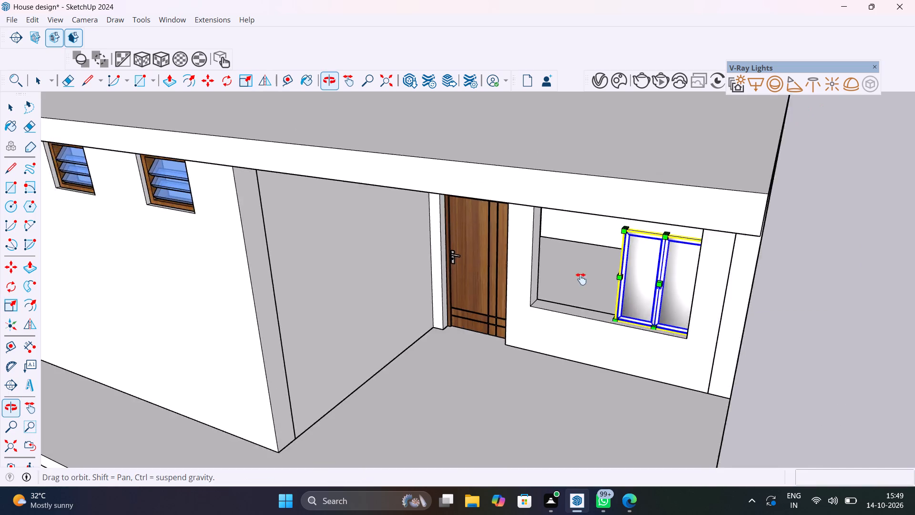
middle_click_drag(581, 279, 527, 219)
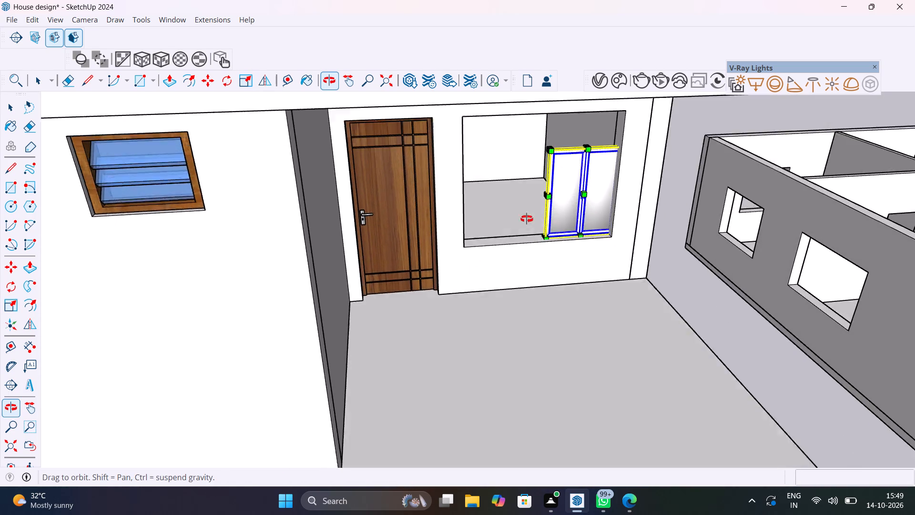
middle_click_drag(527, 219, 524, 209)
scroll(550, 212, "up", 10)
key("m")
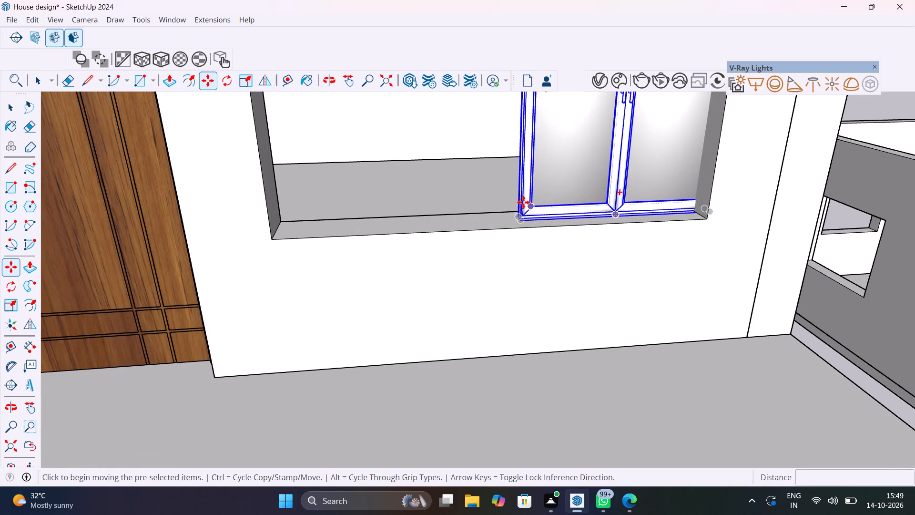
scroll(515, 214, "up", 14)
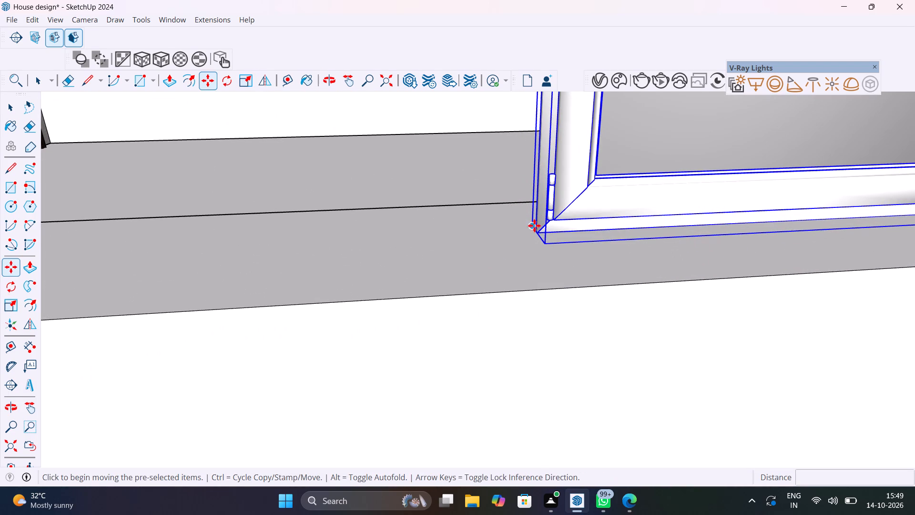
left_click(531, 224)
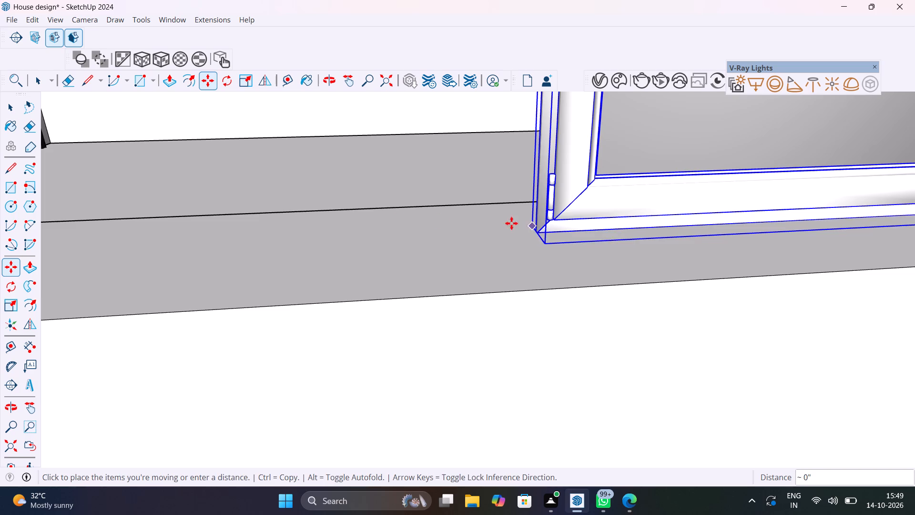
scroll(399, 220, "down", 17)
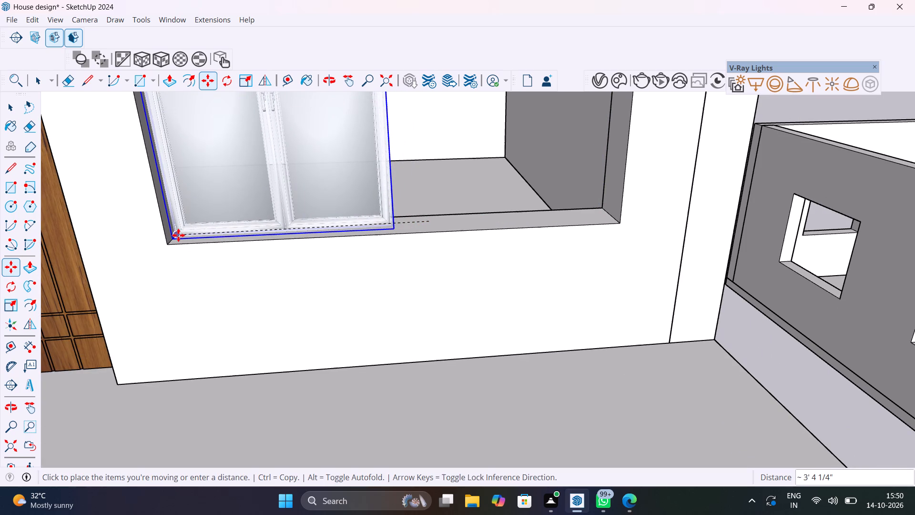
scroll(178, 235, "up", 10)
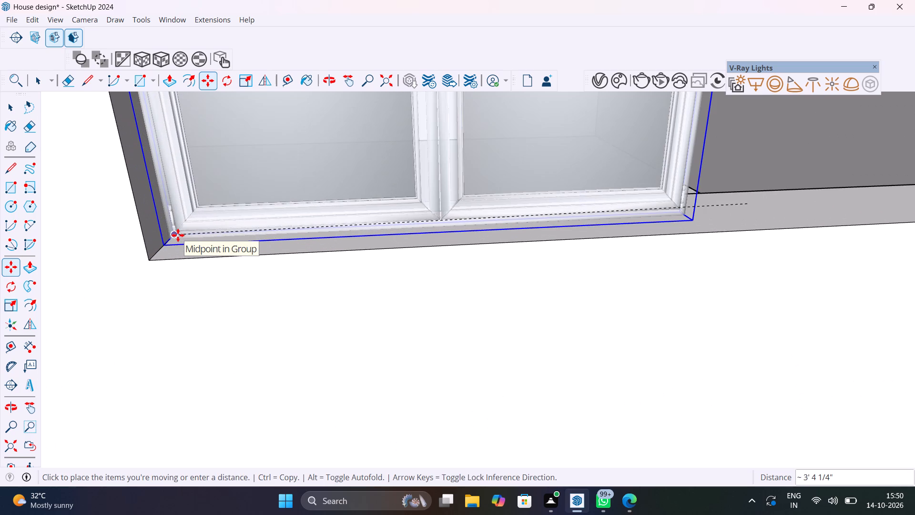
left_click(178, 235)
Stretch Window 46-12 horizontally by about 2.10 until its side meets the opening's jamb away from the door.
scroll(198, 257, "down", 20)
scroll(198, 257, "down", 1)
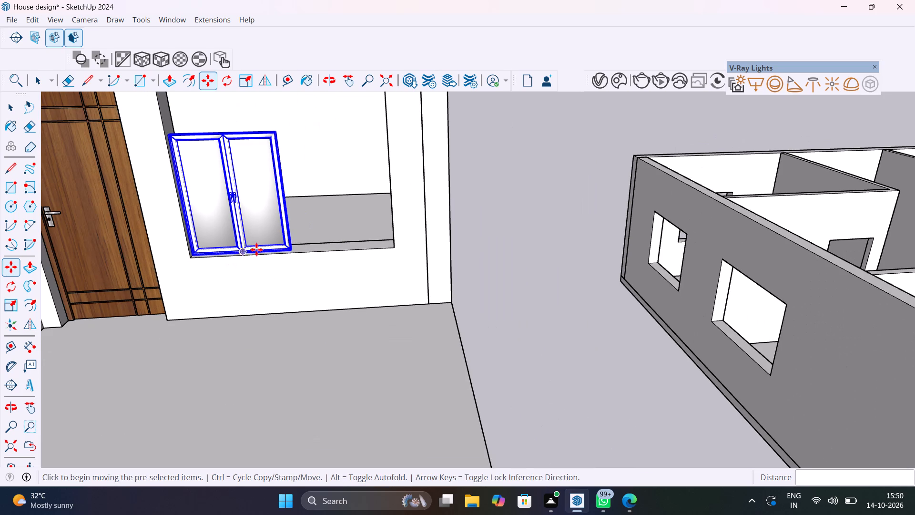
key("s")
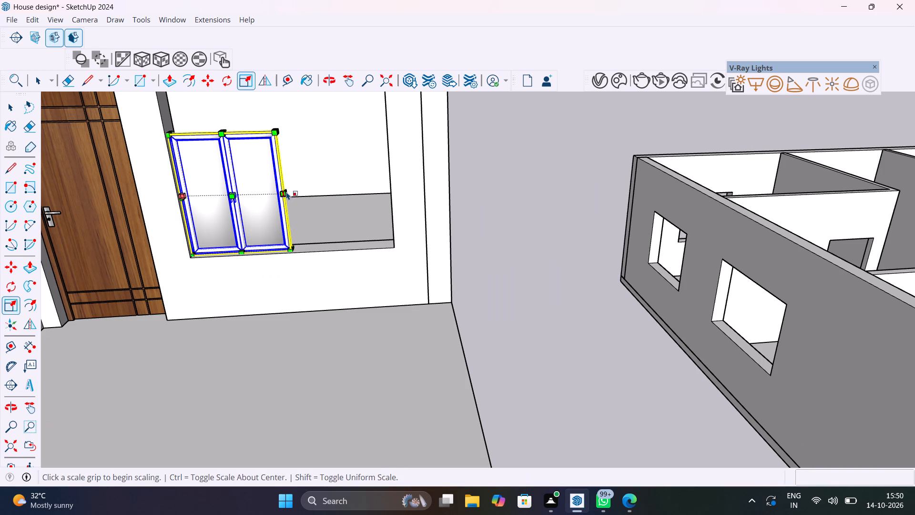
scroll(288, 192, "up", 9)
scroll(211, 227, "down", 5)
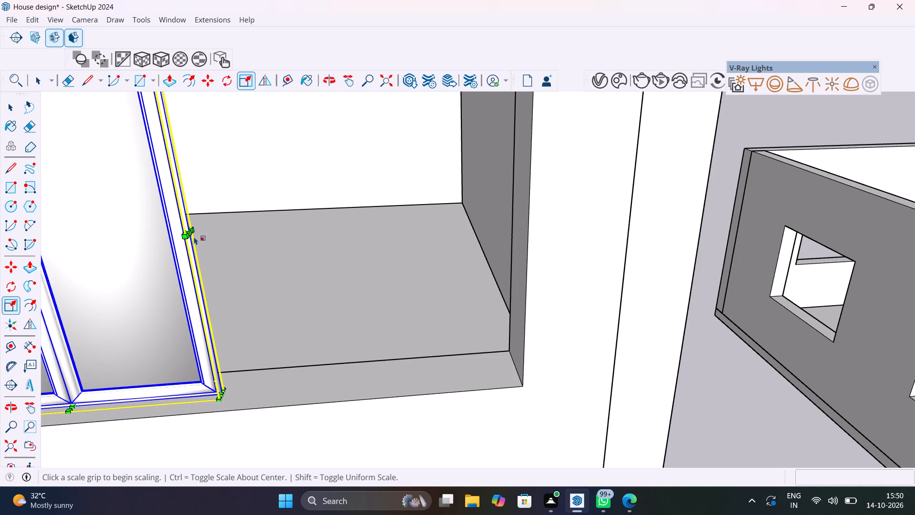
left_click(193, 232)
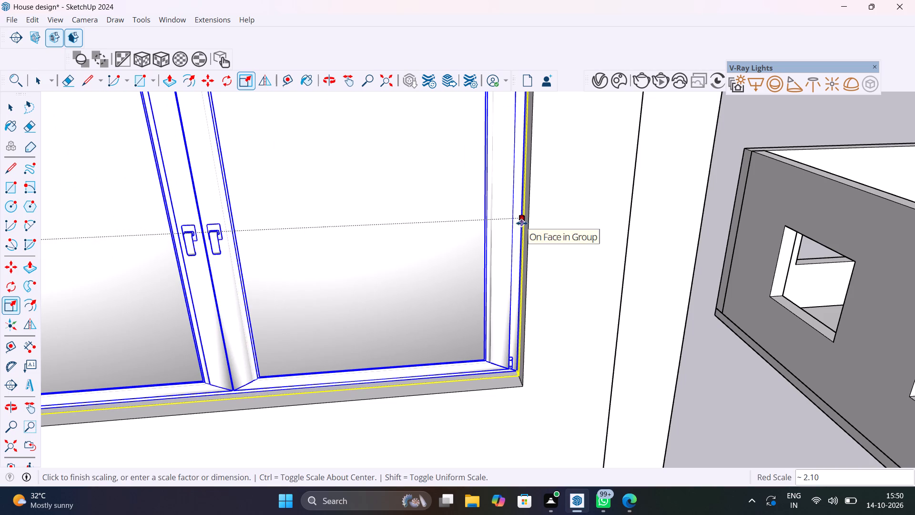
left_click(522, 223)
Scale Window 46-12 from its top-middle grip by about -1.28 in depth and 1.40 in height to the opening's top edge, and deselect it.
scroll(456, 281, "down", 14)
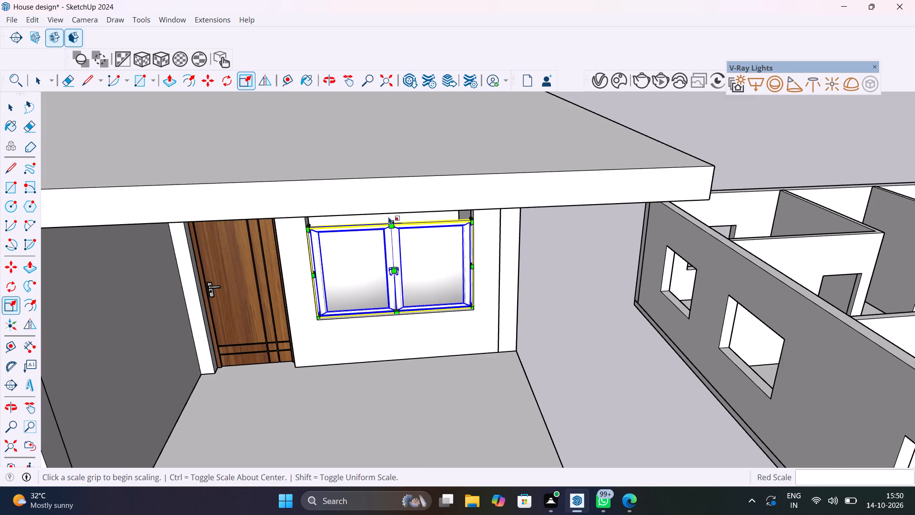
scroll(388, 216, "up", 10)
scroll(407, 238, "down", 5)
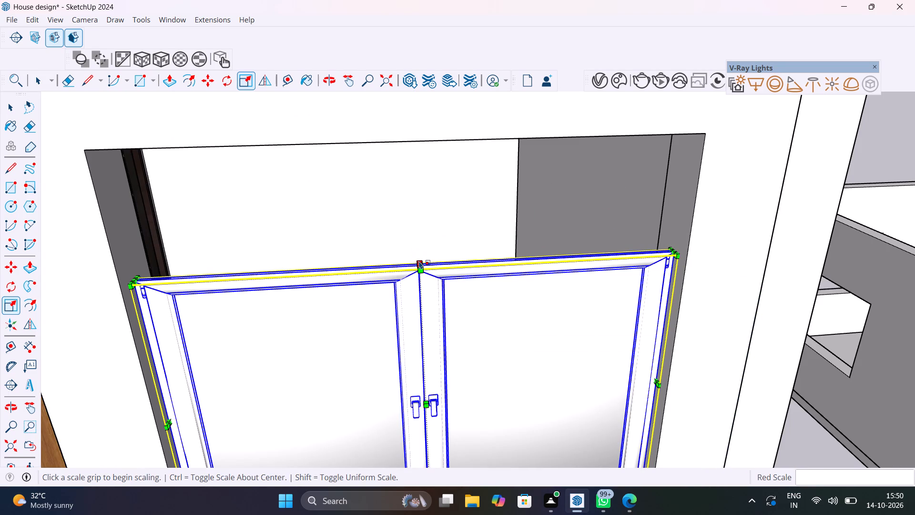
left_click(420, 262)
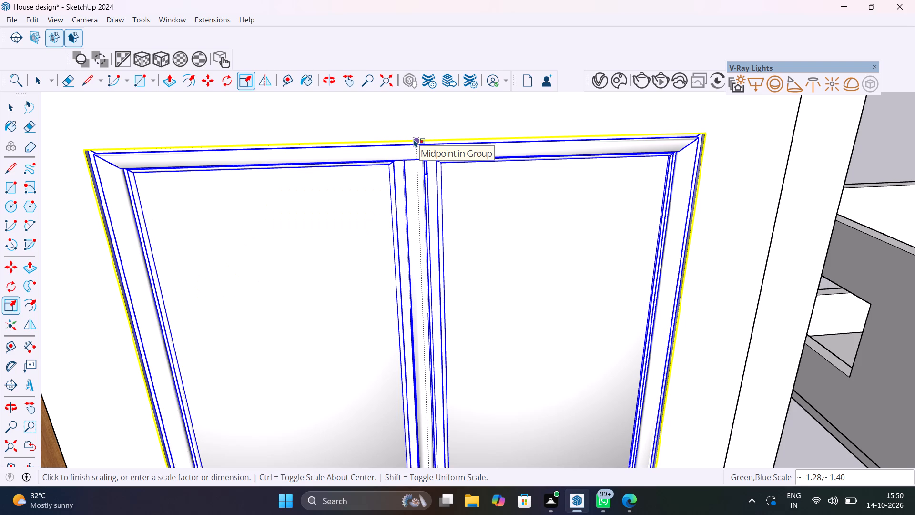
left_click(414, 139)
scroll(395, 254, "down", 11)
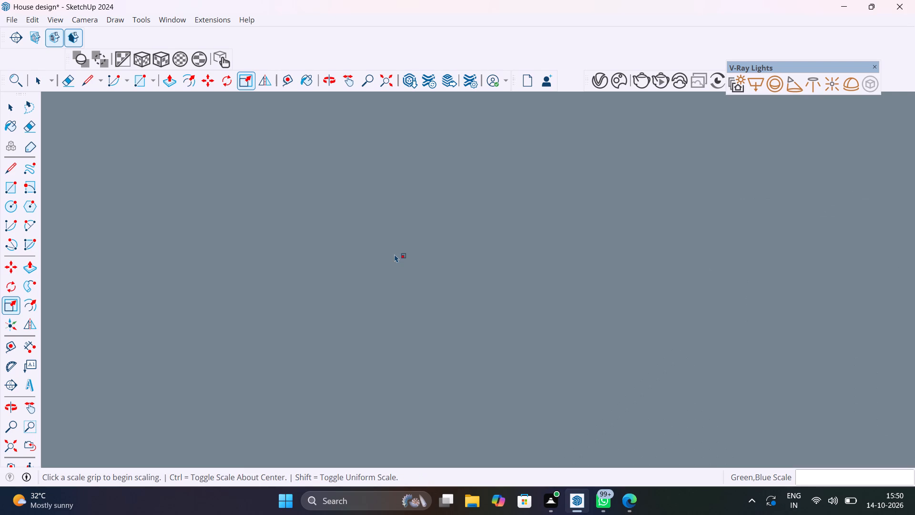
scroll(395, 254, "down", 2)
left_click(19, 447)
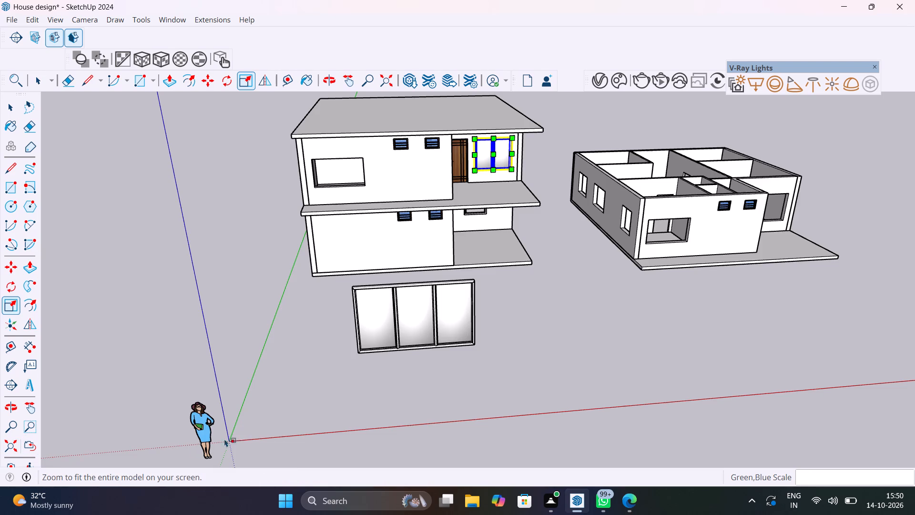
key("space")
left_click(530, 298)
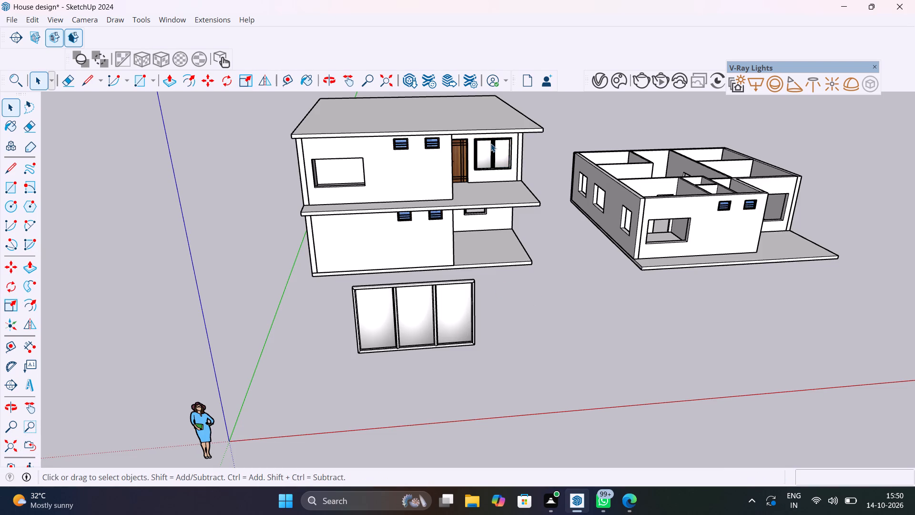
List the scene's lights in the V-Ray Asset Editor, clear the "mi" search filter and switch off the SunLight.
scroll(491, 143, "up", 13)
middle_click_drag(493, 175, 545, 156)
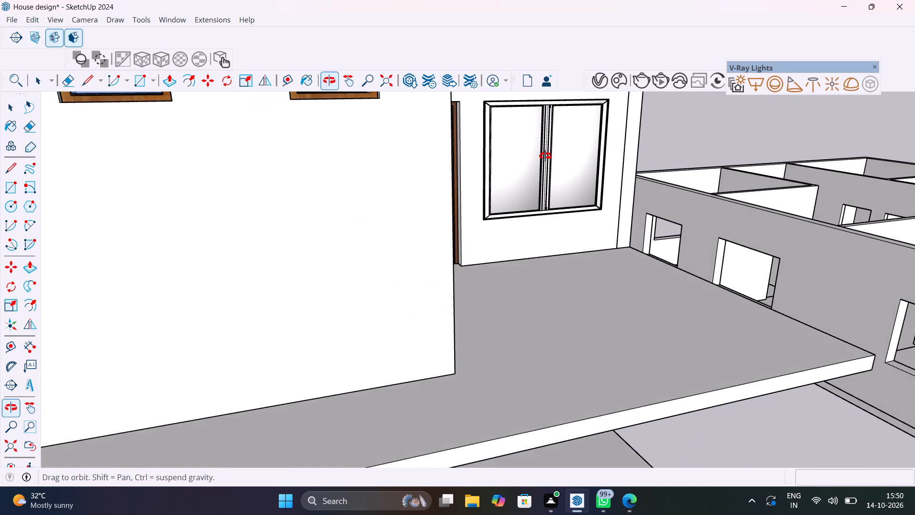
middle_click_drag(545, 156, 488, 167)
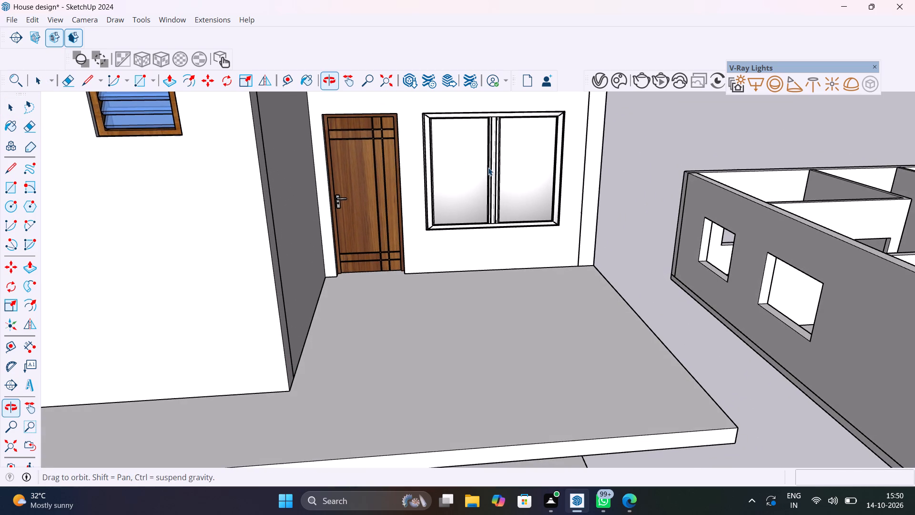
left_click(601, 80)
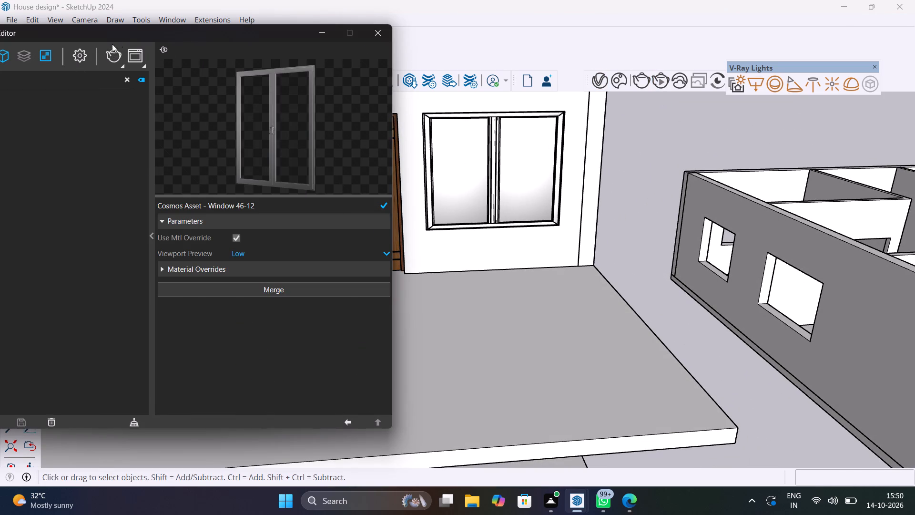
left_click_drag(188, 32, 306, 36)
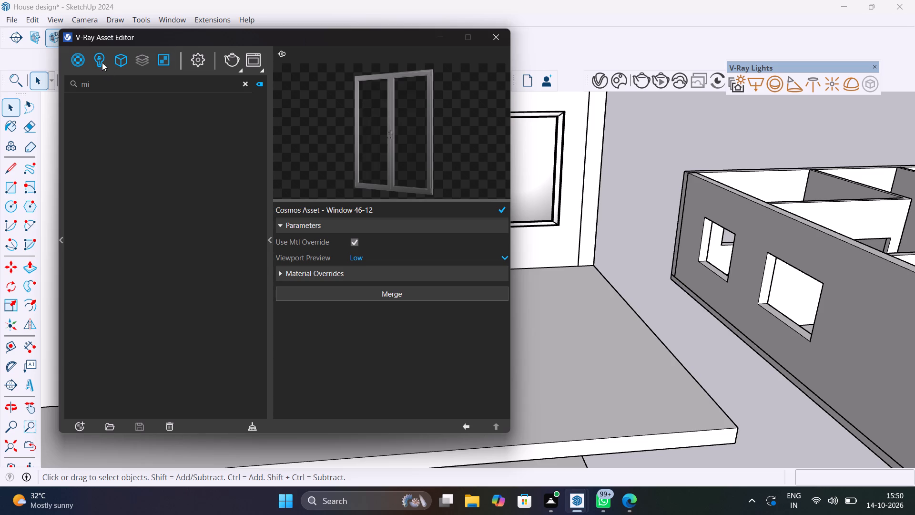
left_click(100, 60)
left_click(100, 60)
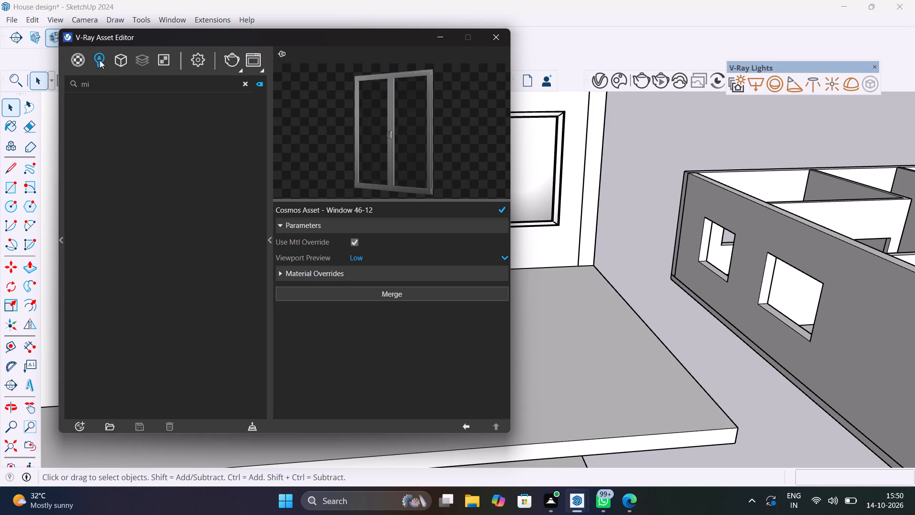
left_click(80, 60)
left_click(99, 58)
left_click(245, 85)
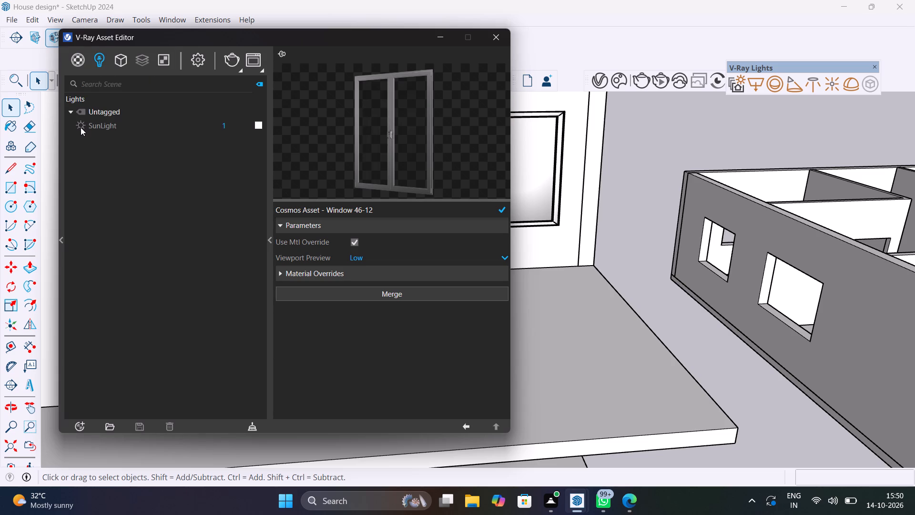
left_click(81, 127)
Render the upper-floor porch in V-Ray, examine the fitted Window 46-12, stop the render and close the frame buffer and Asset Editor.
left_click(228, 57)
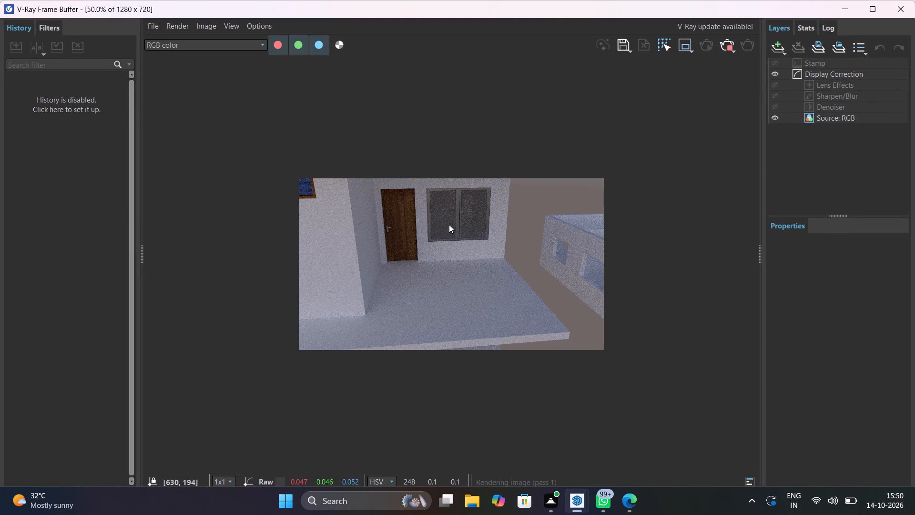
scroll(457, 216, "up", 2)
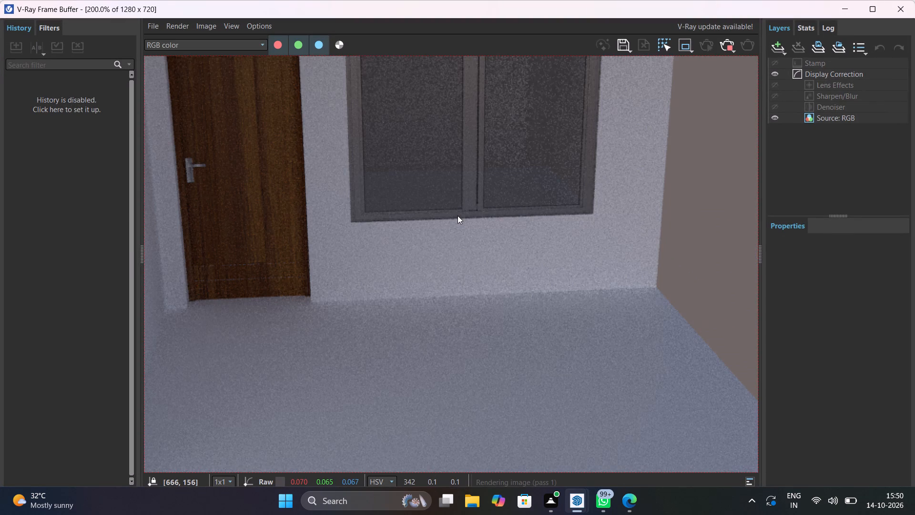
scroll(457, 216, "down", 1)
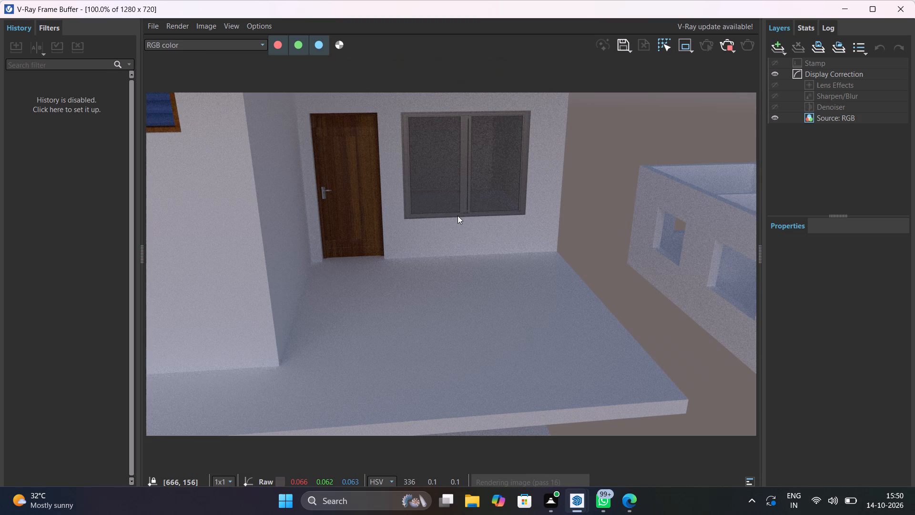
scroll(457, 216, "down", 1)
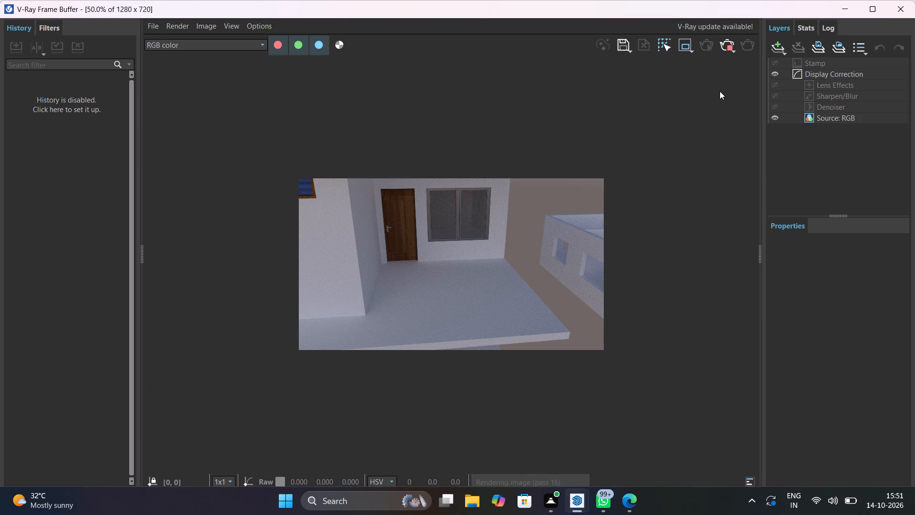
left_click(725, 47)
left_click(904, 7)
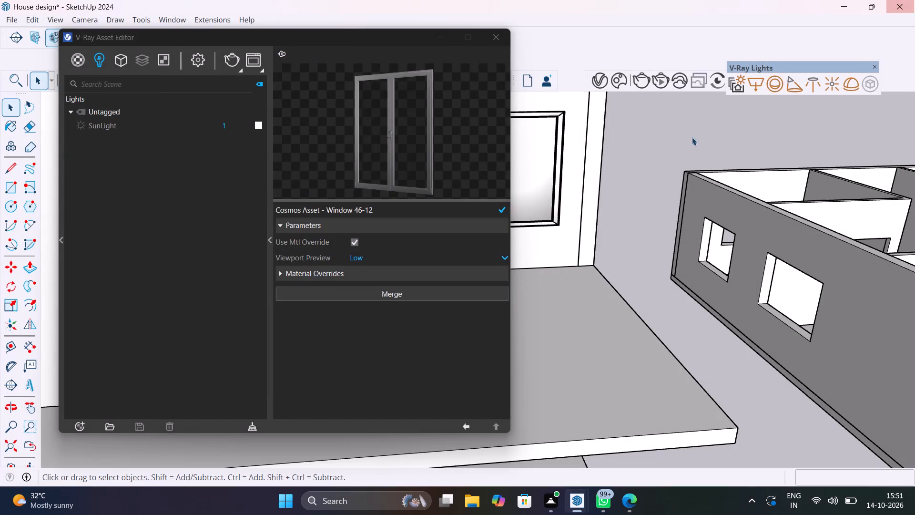
left_click(496, 42)
scroll(507, 228, "down", 3)
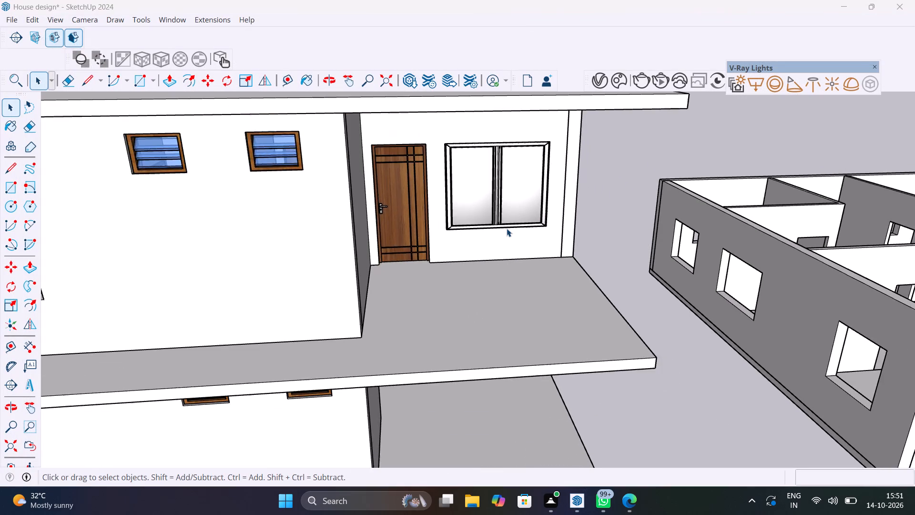
scroll(507, 228, "down", 6)
scroll(274, 333, "down", 6)
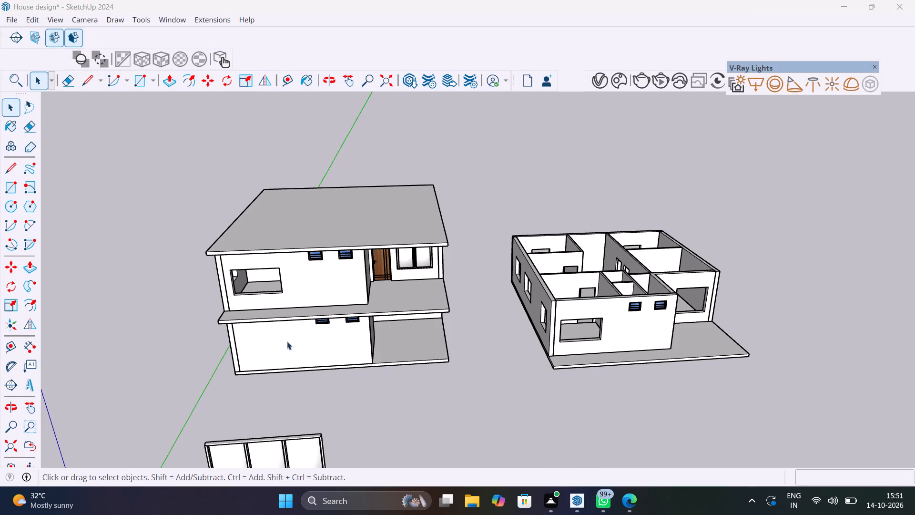
Scale the three-pane Window 46-47 standing in front of the house uniformly to about 0.40.
middle_click_drag(306, 353, 432, 255, "shift")
scroll(460, 312, "up", 5)
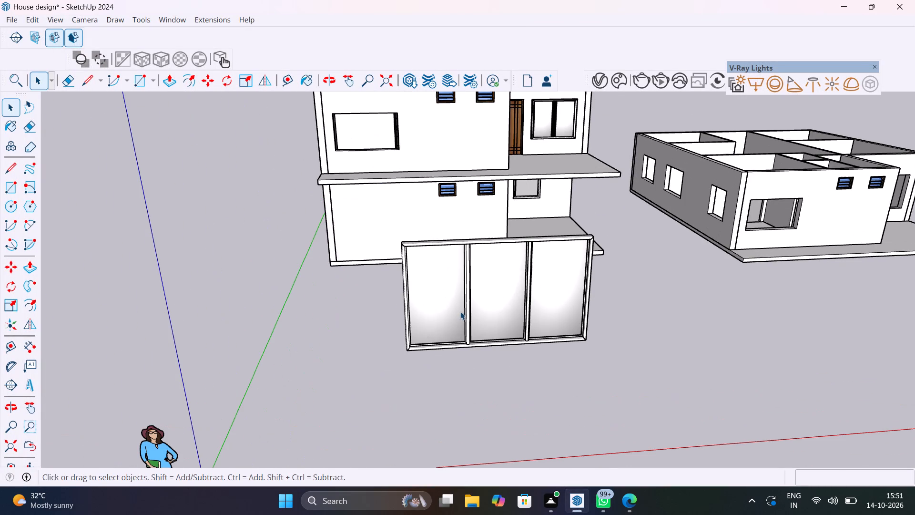
left_click(421, 286)
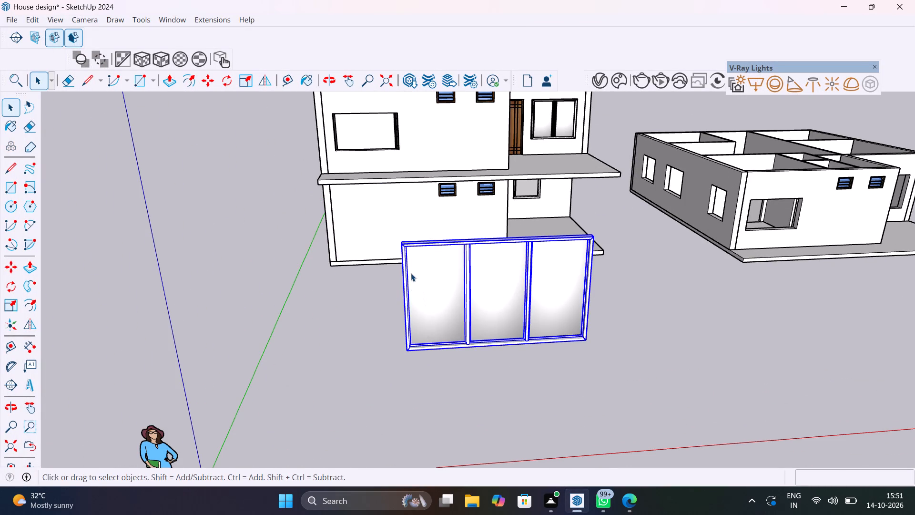
key("s")
left_click(402, 240)
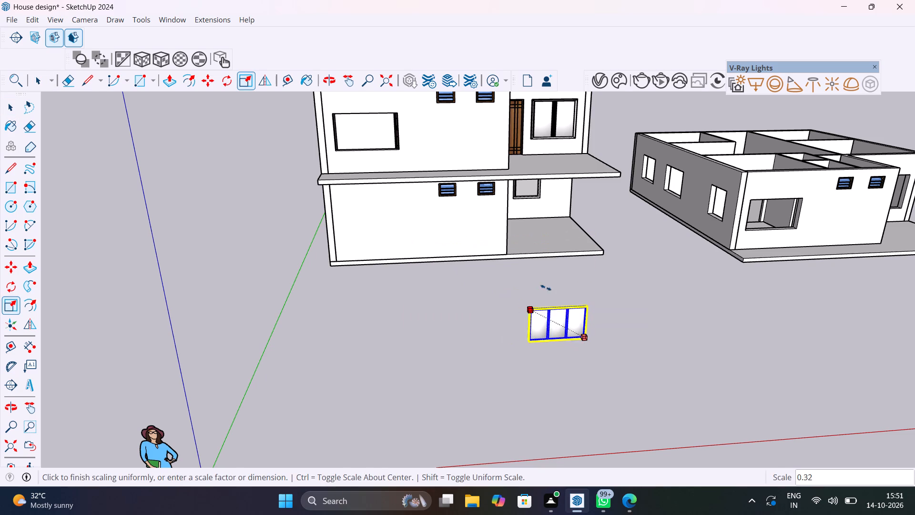
left_click(511, 311)
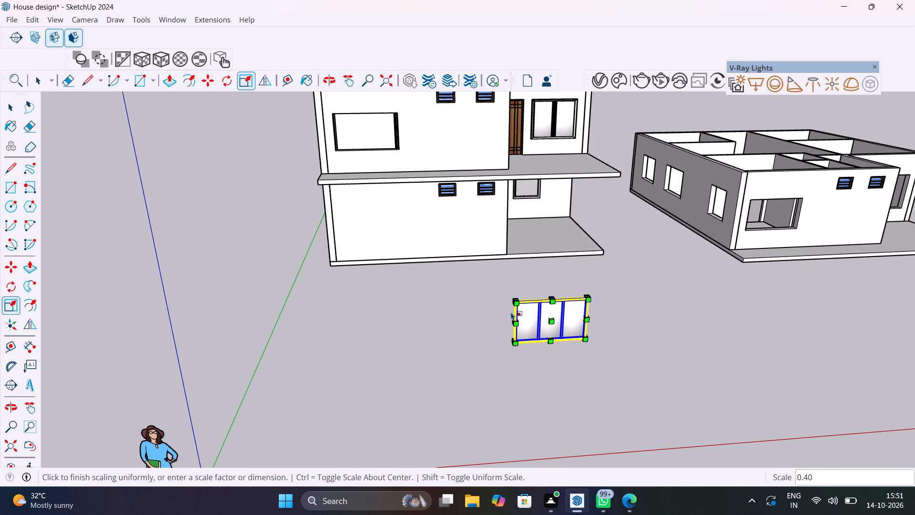
Move Window 46-47 by its bottom corner into the upper-floor front opening, onto the mid-depth point of the lower corner farthest from the porch.
scroll(526, 335, "up", 9)
key("m")
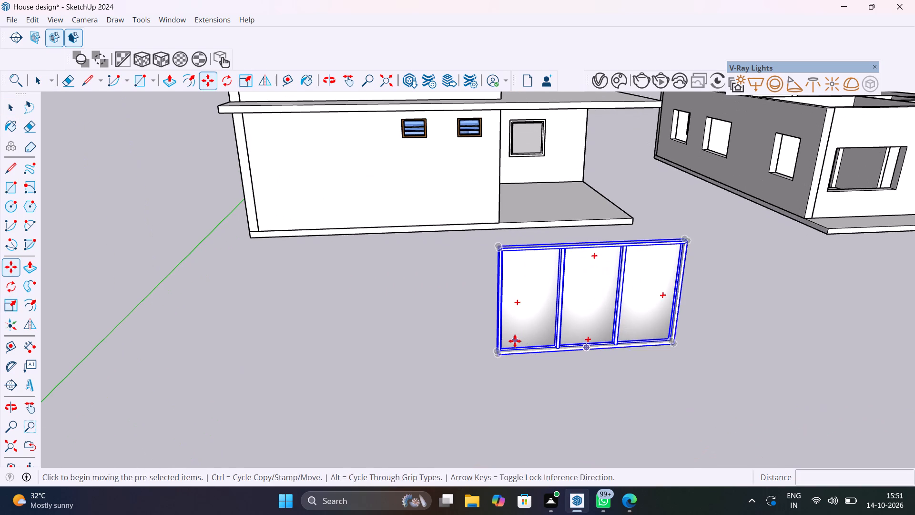
scroll(515, 341, "up", 1)
middle_click_drag(515, 340, 728, 340)
scroll(533, 359, "up", 7)
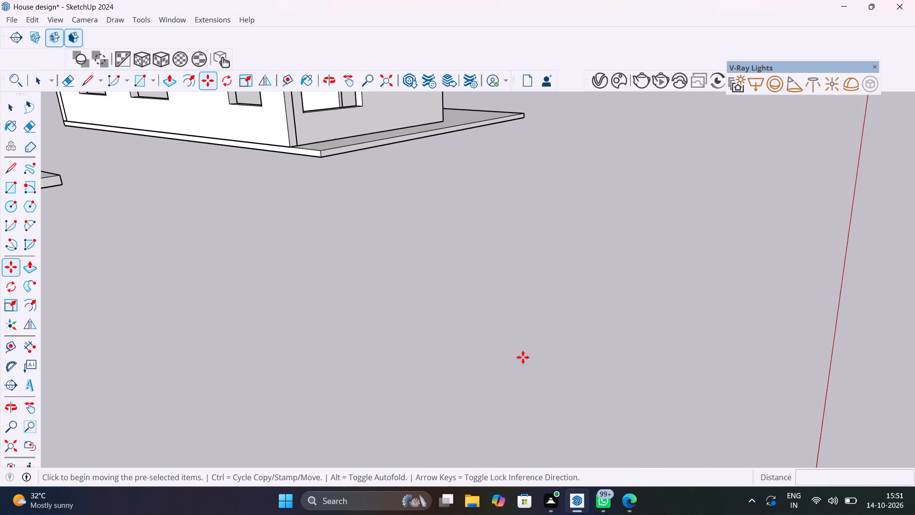
scroll(523, 357, "down", 6)
scroll(471, 339, "up", 7)
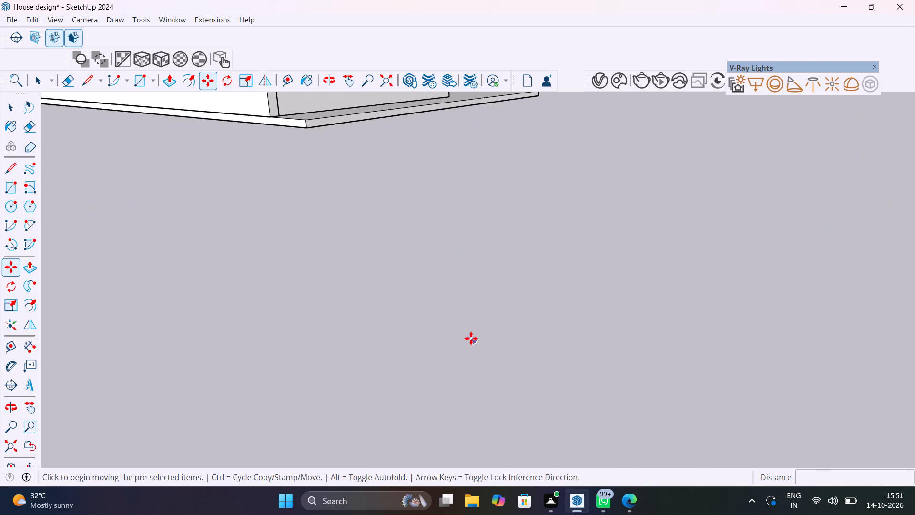
scroll(471, 338, "down", 5)
left_click(476, 333)
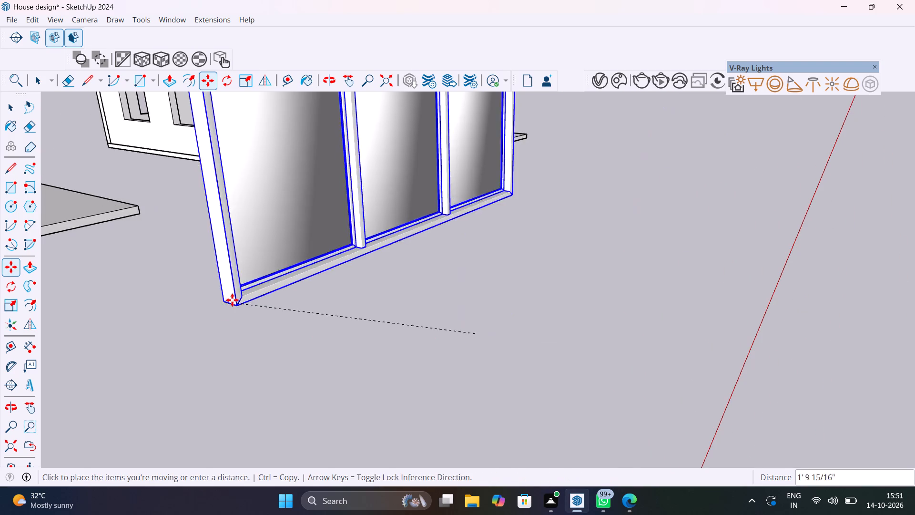
scroll(232, 299, "down", 20)
scroll(232, 299, "down", 9)
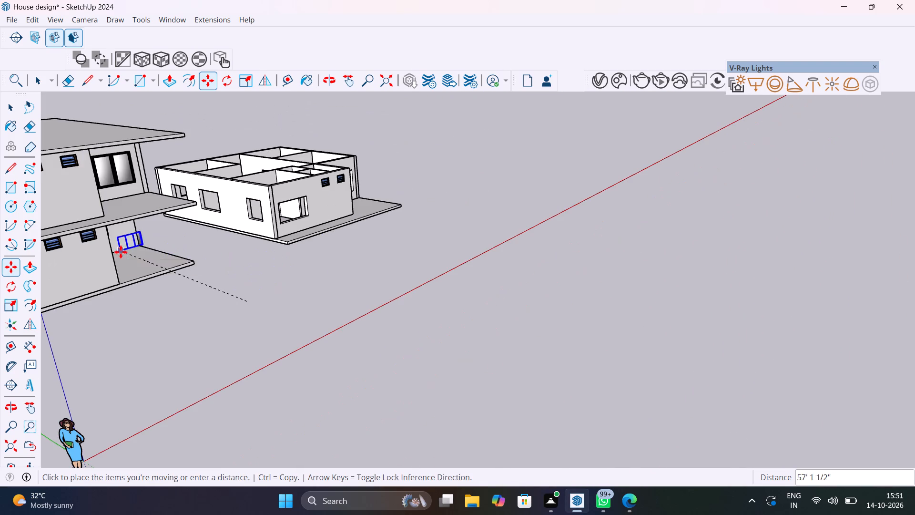
middle_click_drag(121, 252, 328, 281)
scroll(304, 257, "up", 4)
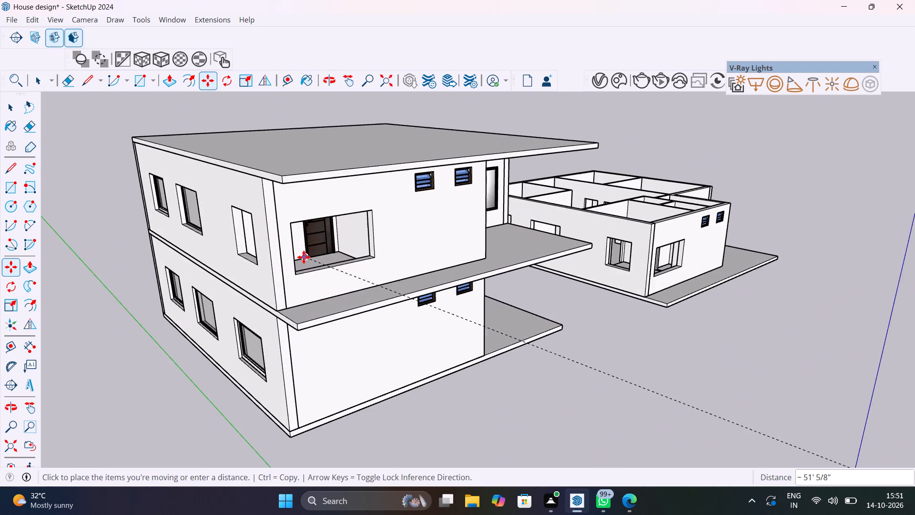
scroll(304, 257, "down", 4)
scroll(303, 261, "up", 12)
middle_click_drag(306, 281, 224, 288)
scroll(218, 270, "up", 20)
scroll(218, 270, "up", 1)
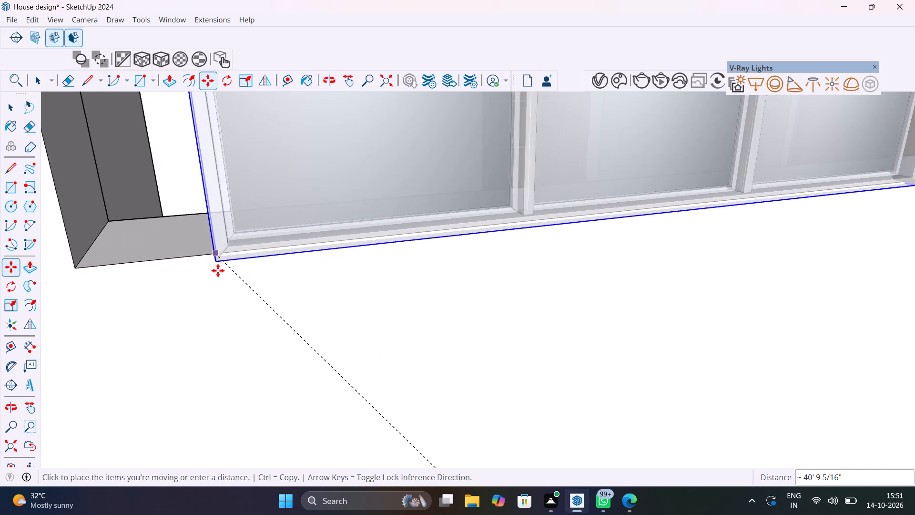
scroll(218, 270, "up", 3)
middle_click_drag(218, 270, 322, 413)
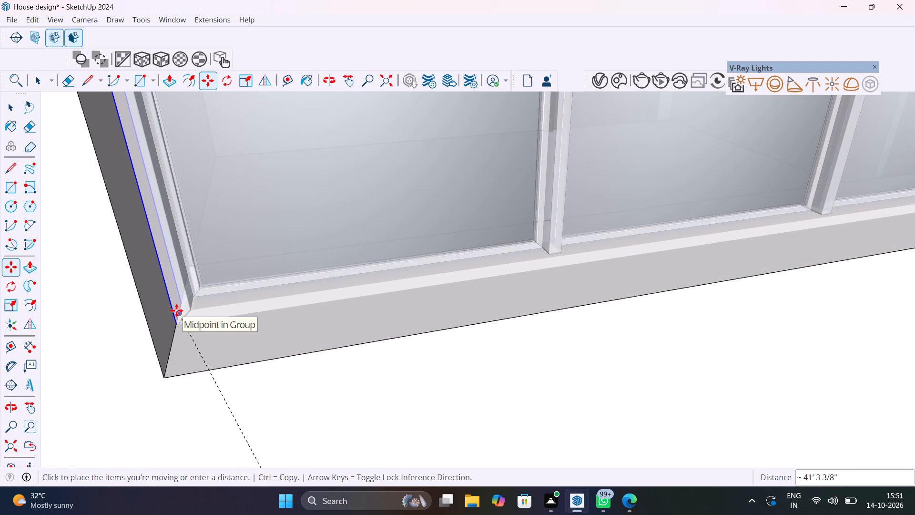
left_click(176, 310)
Stretch Window 46-47 horizontally by about 1.72 until its side meets the opening's opposite jamb.
scroll(244, 348, "down", 20)
middle_click_drag(294, 350, 224, 327)
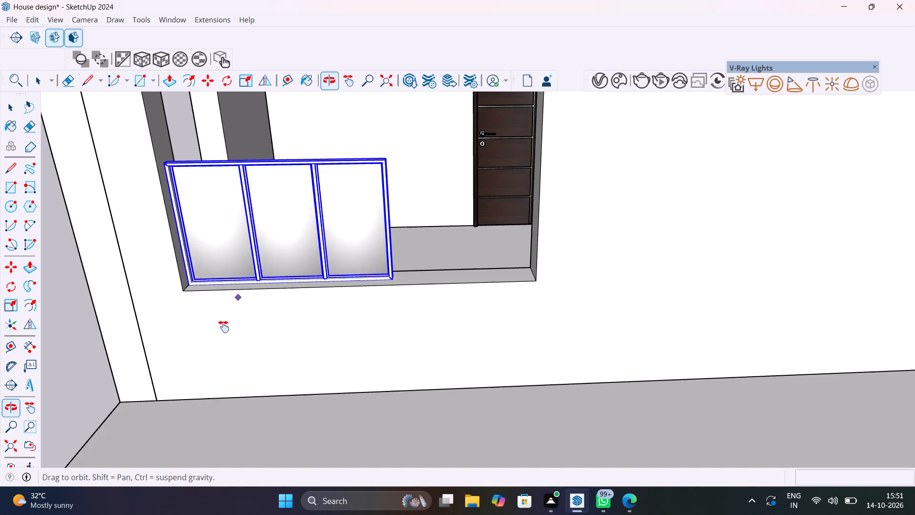
middle_click_drag(224, 327, 212, 348)
scroll(212, 348, "up", 1)
scroll(363, 235, "up", 4)
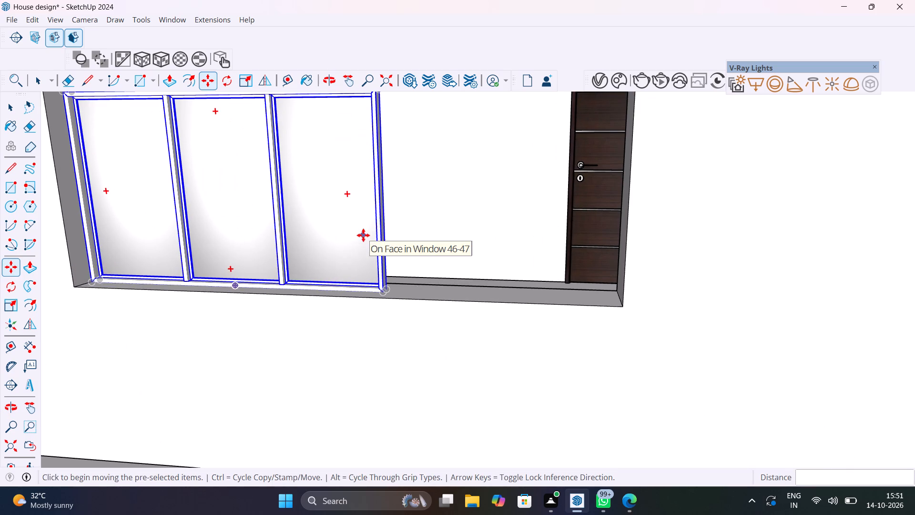
key("s")
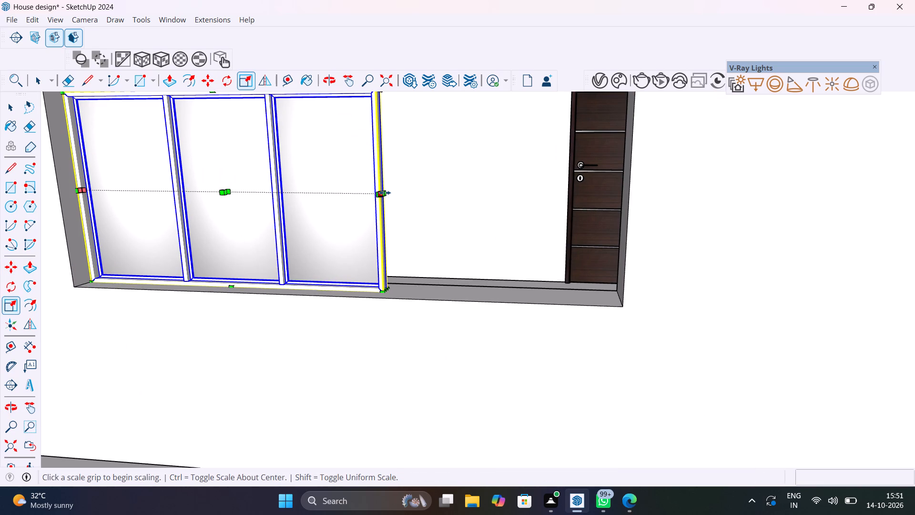
left_click(385, 192)
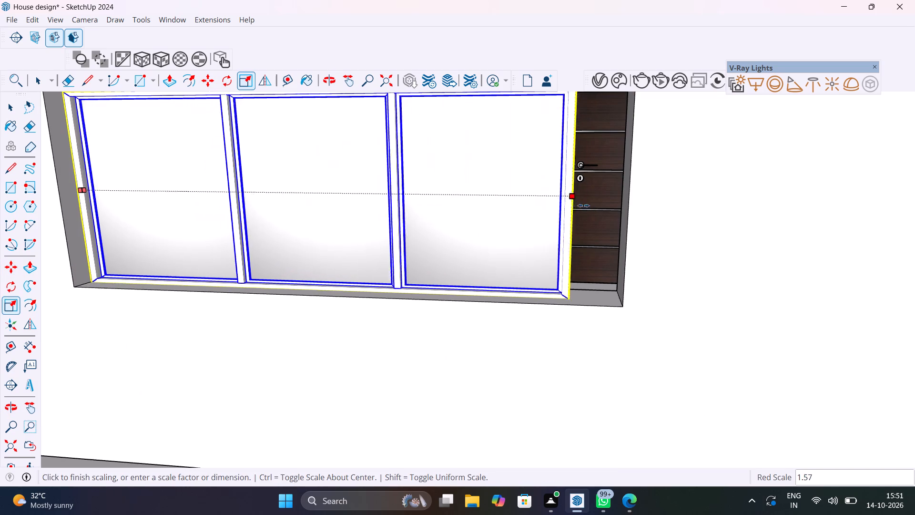
left_click(625, 205)
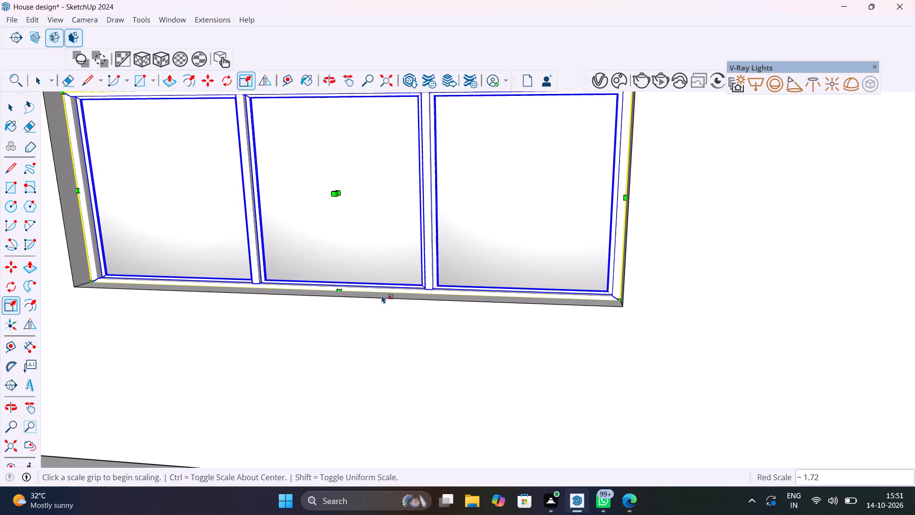
Scale Window 46-47 in height by about 1.63 to the opening's top edge, and deselect it.
middle_click_drag(382, 295, 460, 387)
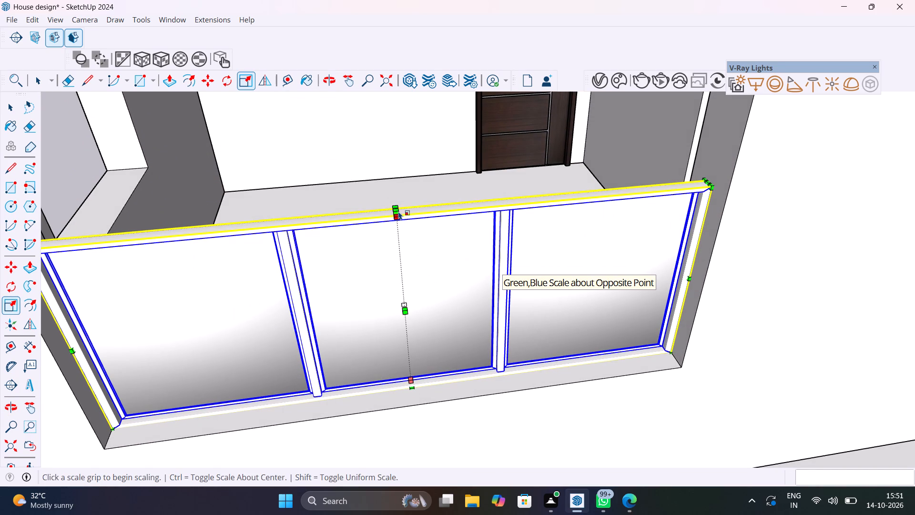
left_click(398, 209)
scroll(392, 177, "down", 12)
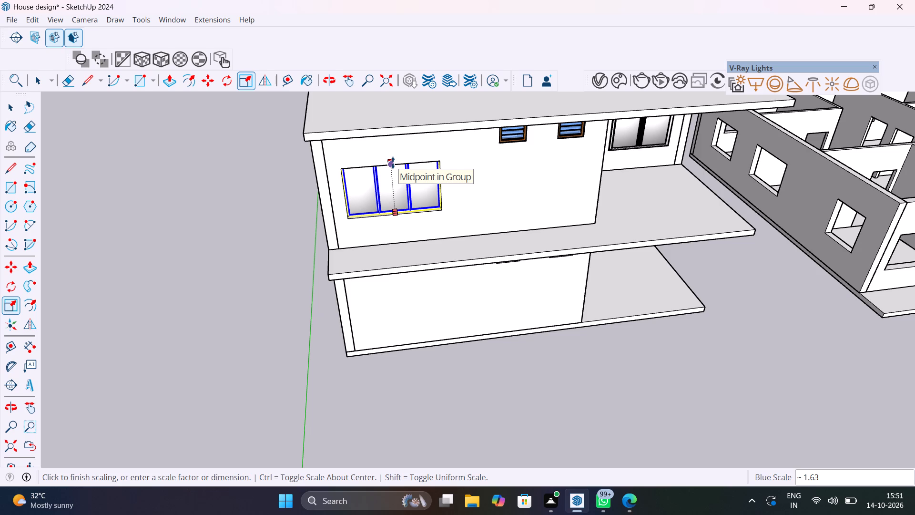
left_click(393, 163)
key("space")
left_click(233, 286)
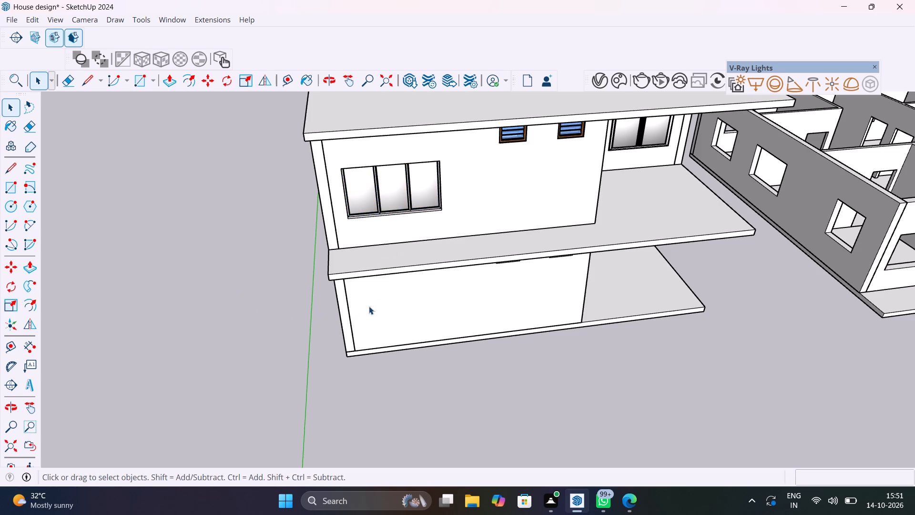
Render the house's front in V-Ray, examine the fitted upper-floor windows, start an interactive render and close the frame buffer.
scroll(369, 306, "down", 1)
middle_click_drag(369, 305, 295, 277)
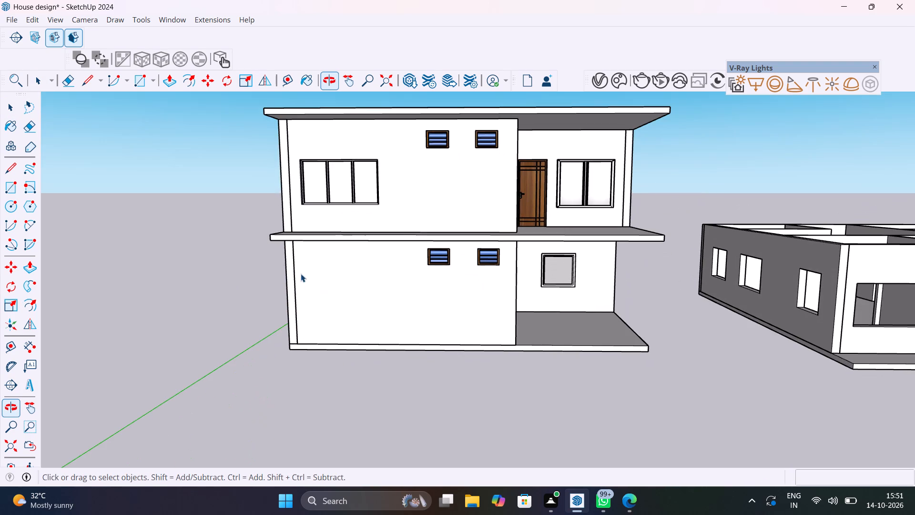
scroll(461, 207, "up", 1)
middle_click_drag(472, 208, 420, 241, "shift")
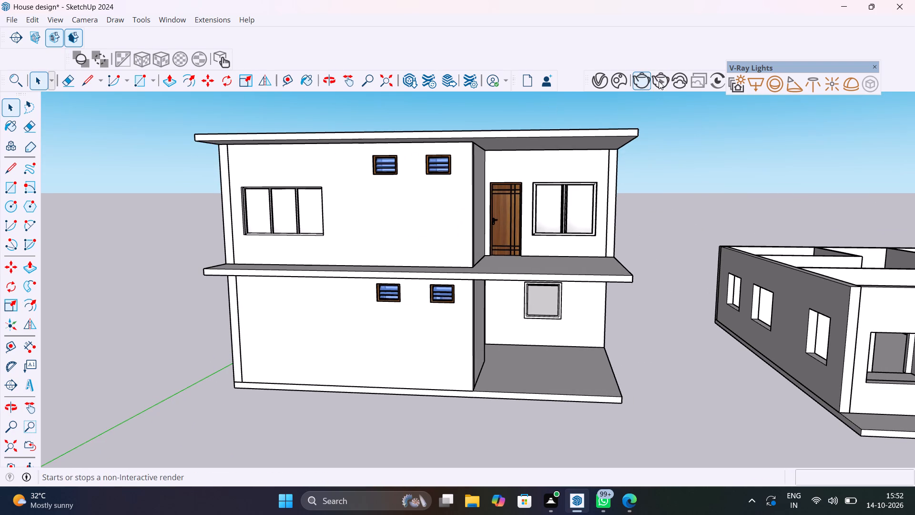
left_click(646, 83)
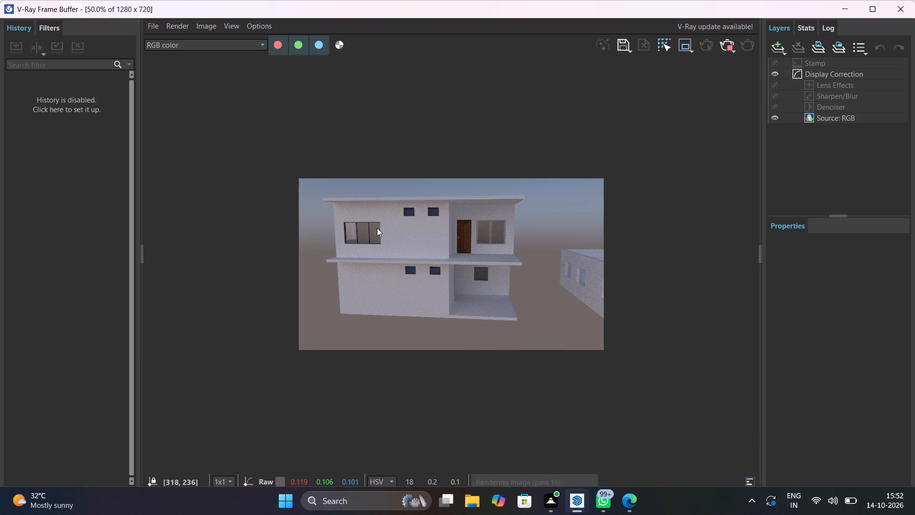
scroll(380, 225, "up", 1)
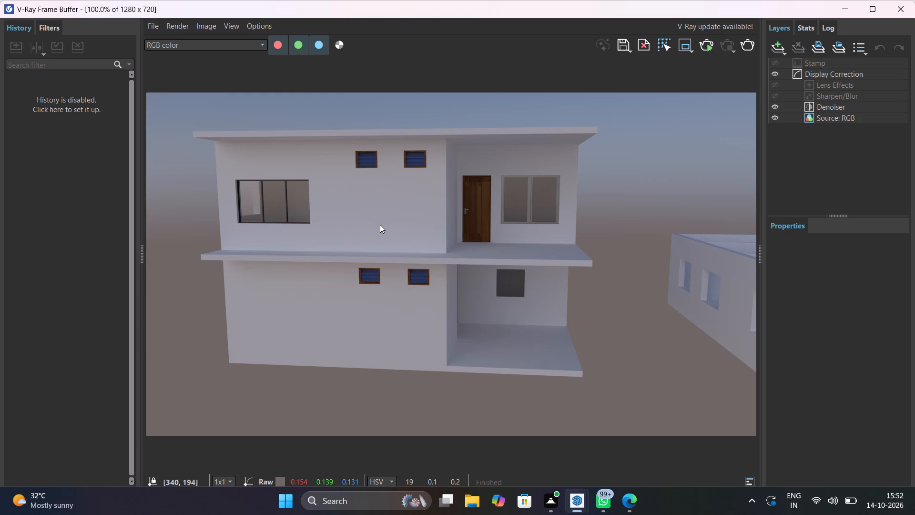
left_click(708, 47)
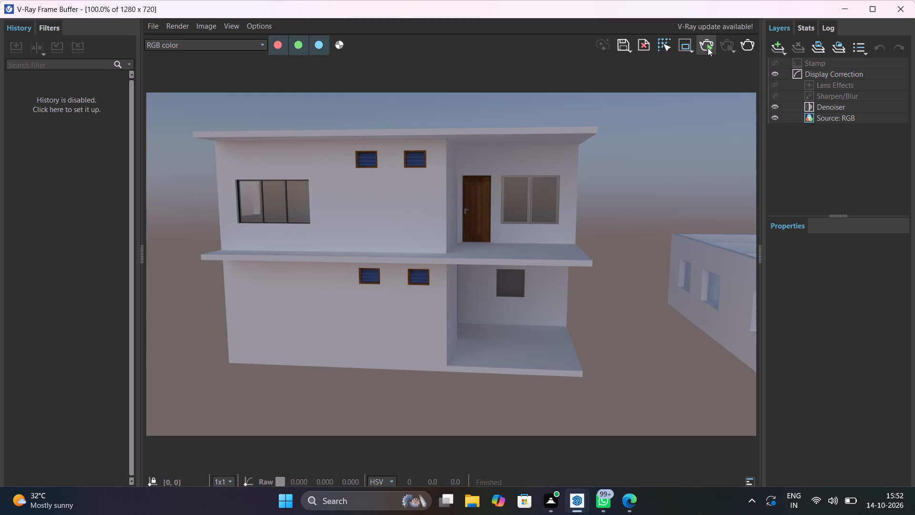
left_click(914, 3)
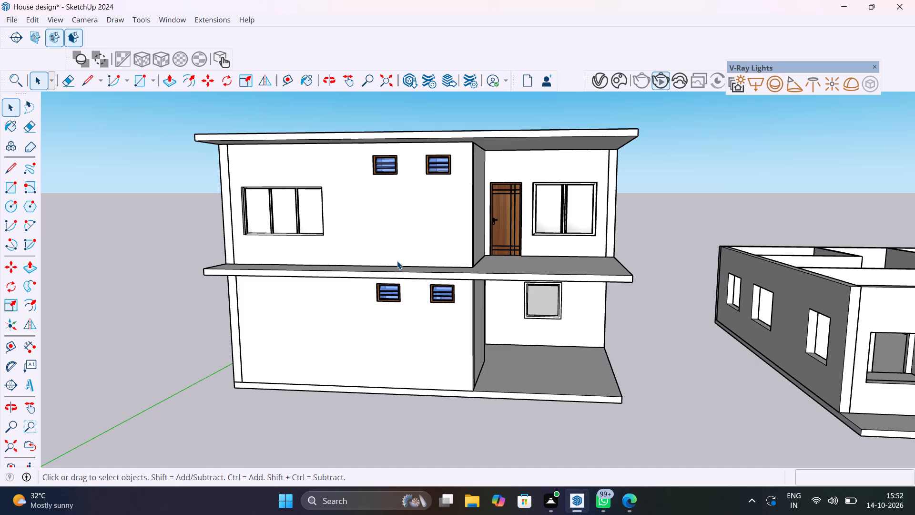
Delete the old square window and its surrounding frame from the opening in the ground-floor porch wall.
middle_click_drag(407, 338, 192, 325)
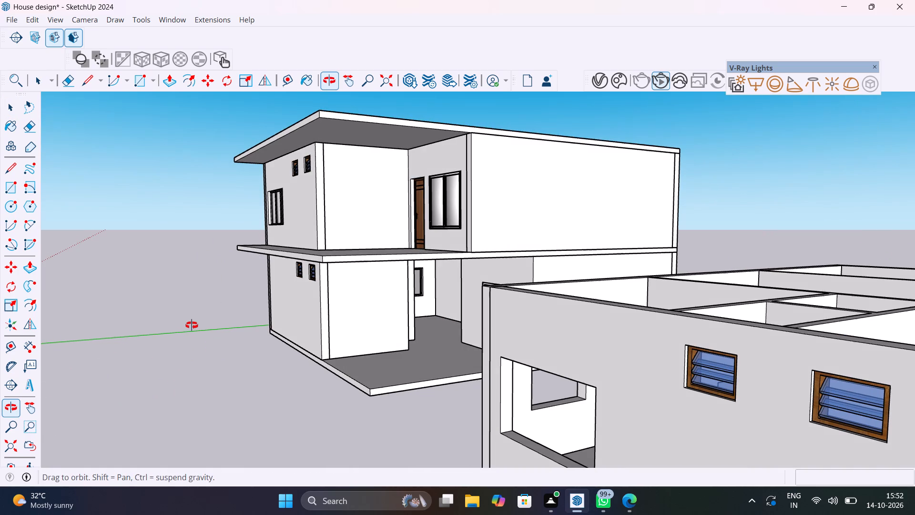
middle_click_drag(192, 325, 185, 386)
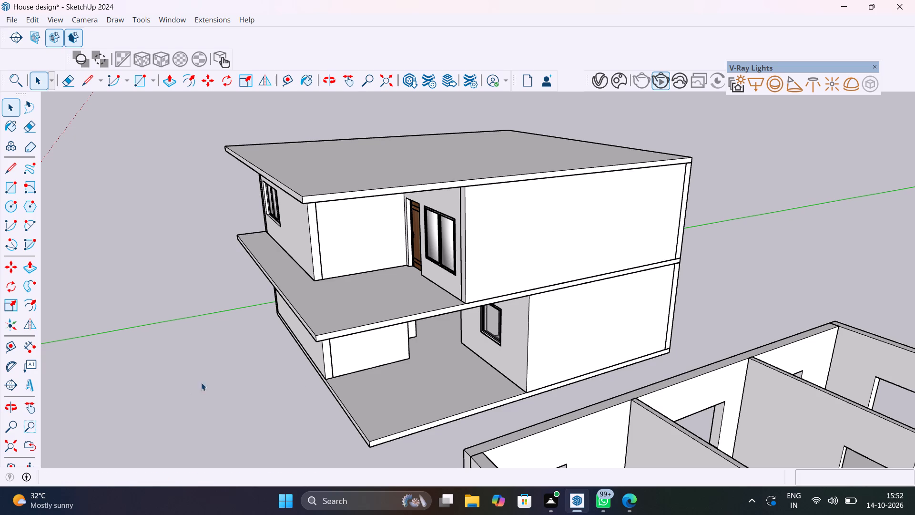
scroll(456, 352, "up", 5)
middle_click_drag(467, 356, 478, 351)
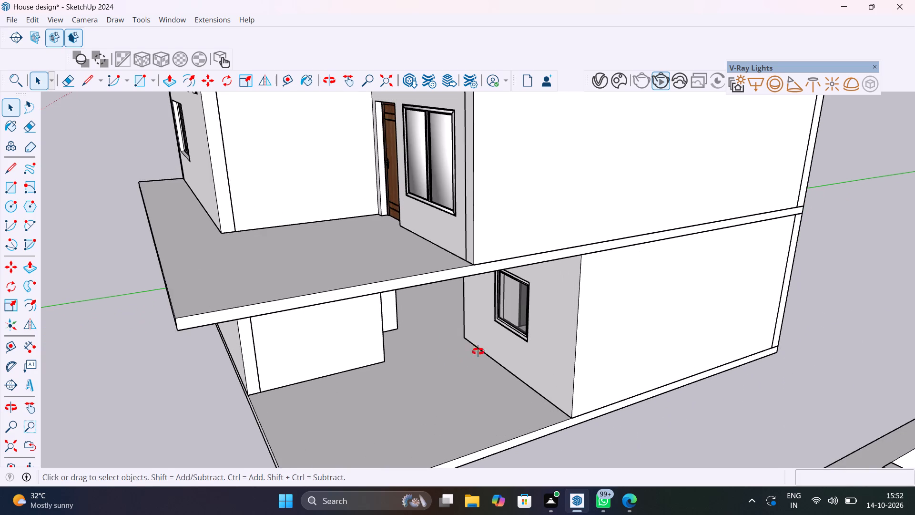
middle_click_drag(478, 351, 584, 332)
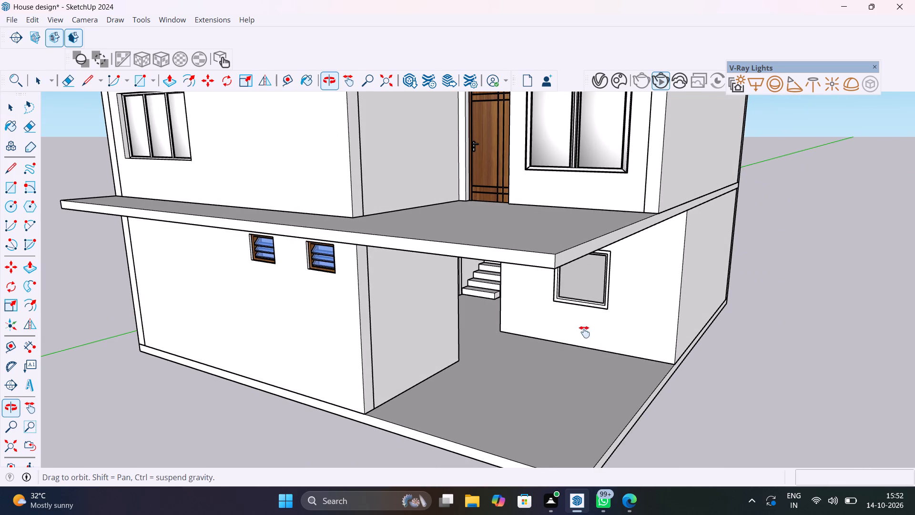
middle_click_drag(584, 332, 580, 339)
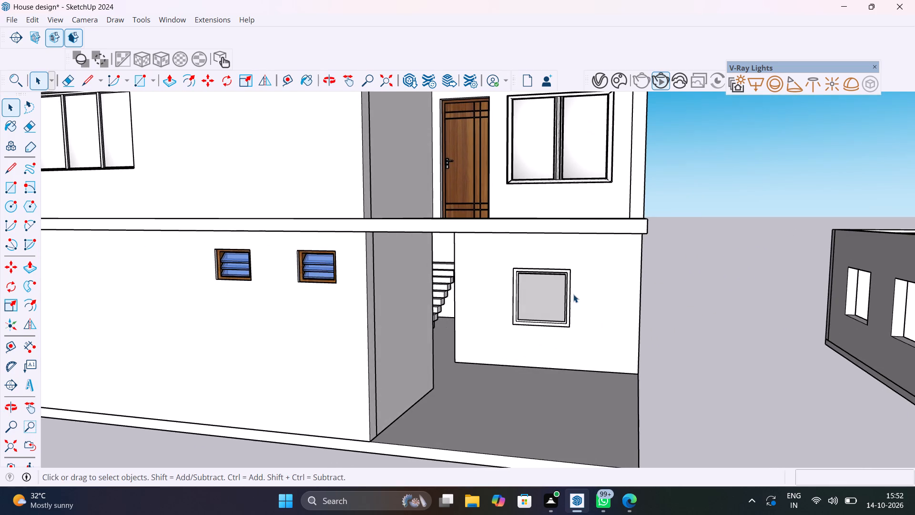
scroll(571, 286, "up", 10)
left_click(563, 273)
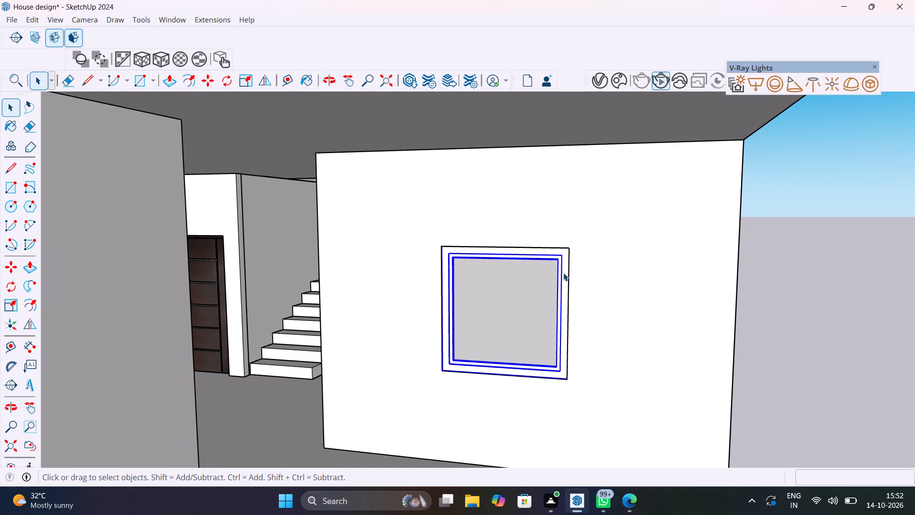
key("Delete")
scroll(459, 373, "up", 9)
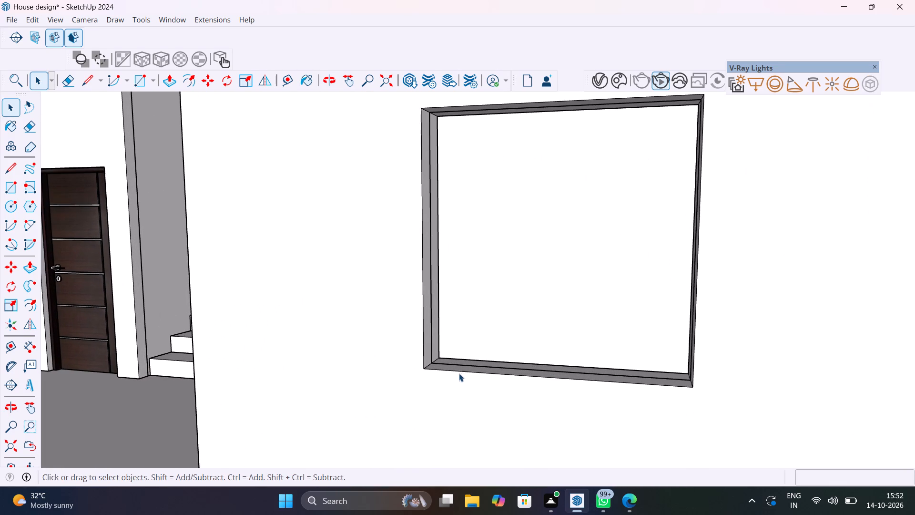
left_click(467, 365)
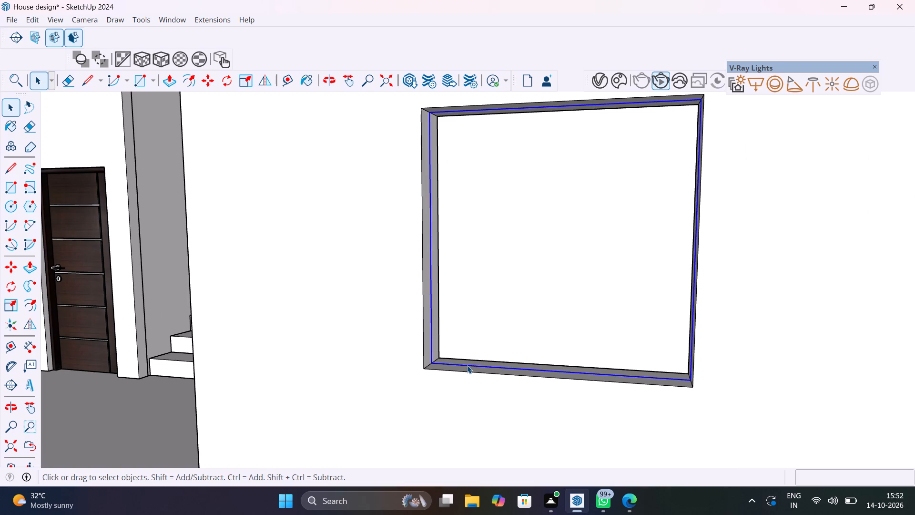
key("Delete")
scroll(467, 365, "down", 18)
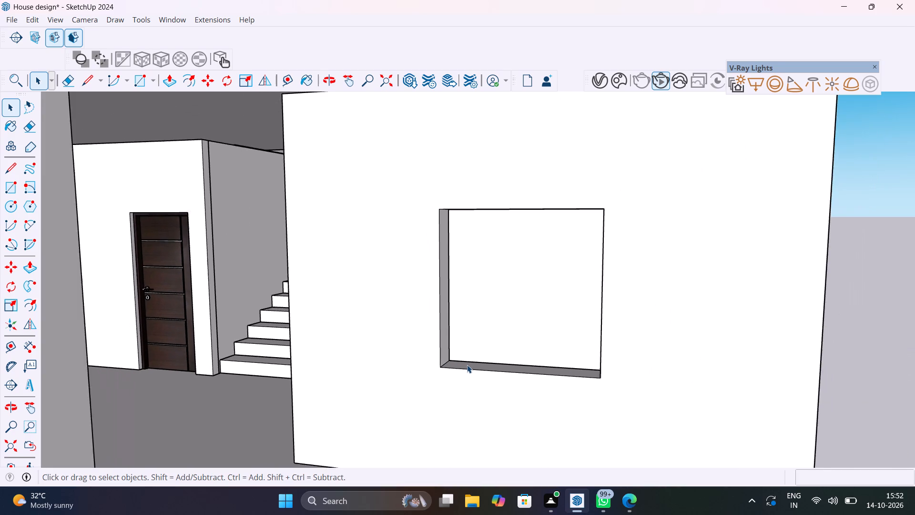
Browse the Chaos Cosmos window models for one to fit the empty ground-floor porch opening.
scroll(467, 365, "down", 20)
scroll(467, 365, "down", 6)
middle_click_drag(479, 374, 511, 379)
scroll(512, 379, "down", 4)
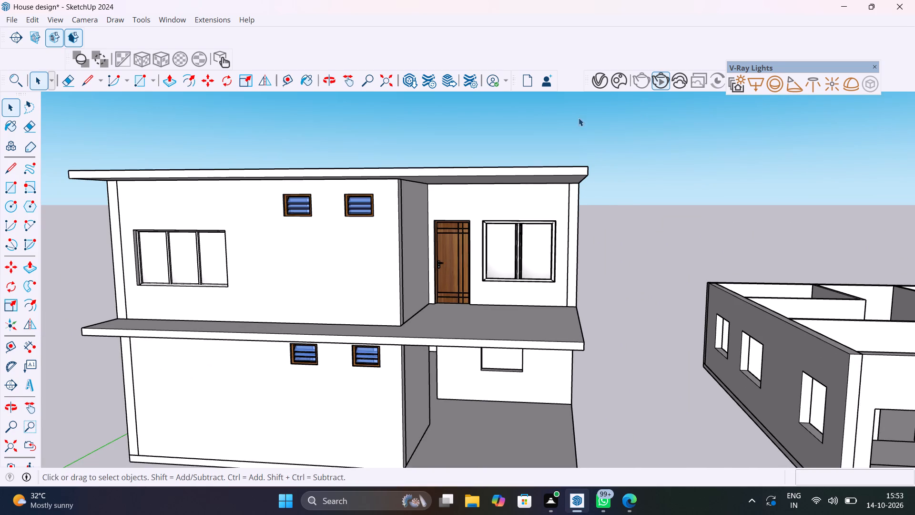
left_click(622, 83)
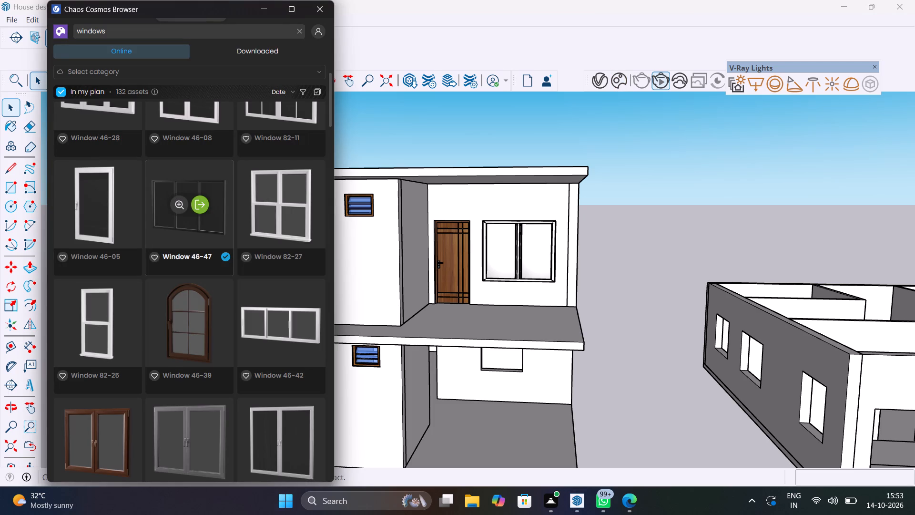
scroll(204, 206, "up", 1)
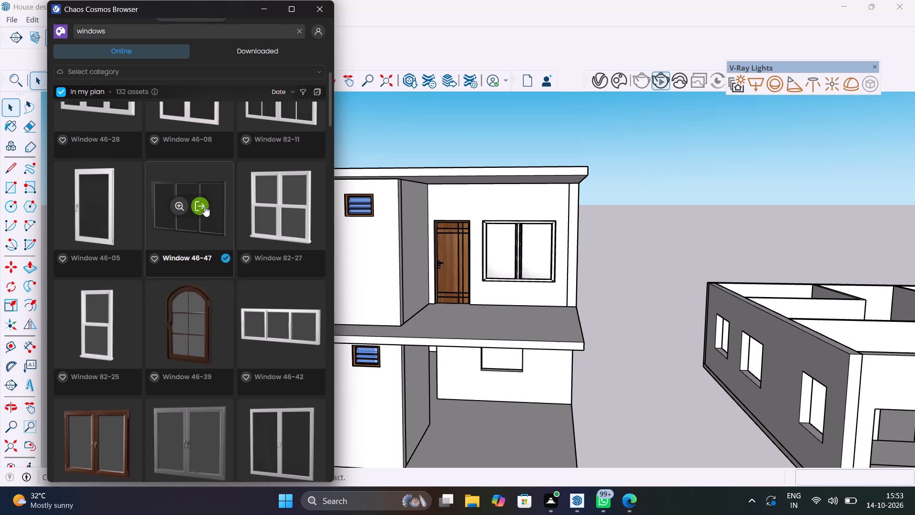
scroll(204, 206, "up", 3)
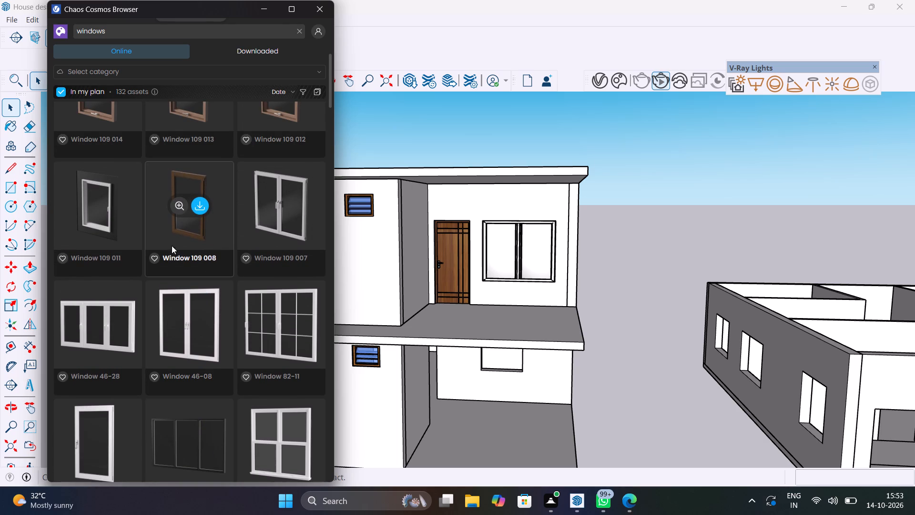
scroll(91, 226, "up", 2)
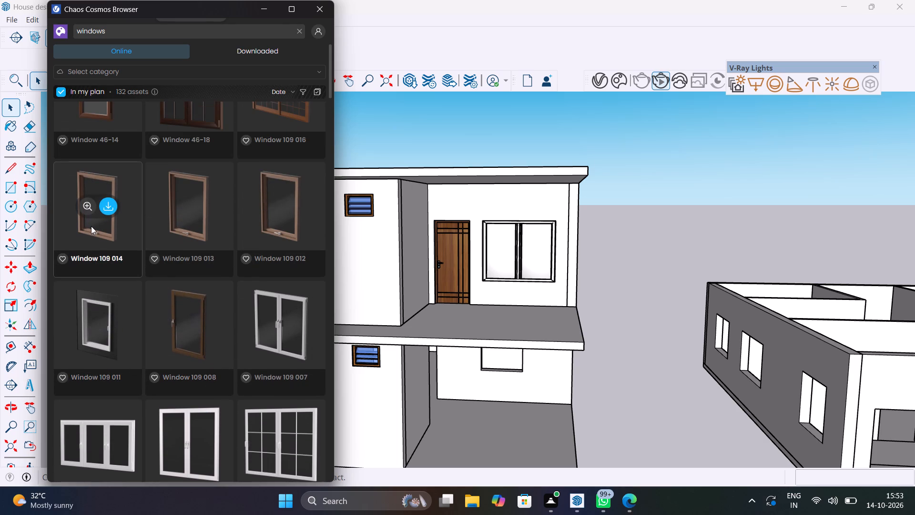
scroll(91, 226, "up", 2)
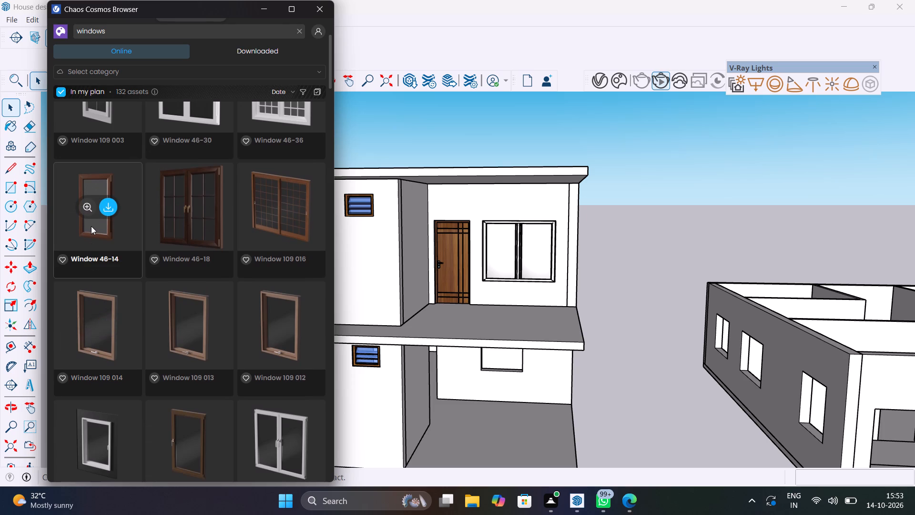
scroll(91, 226, "up", 2)
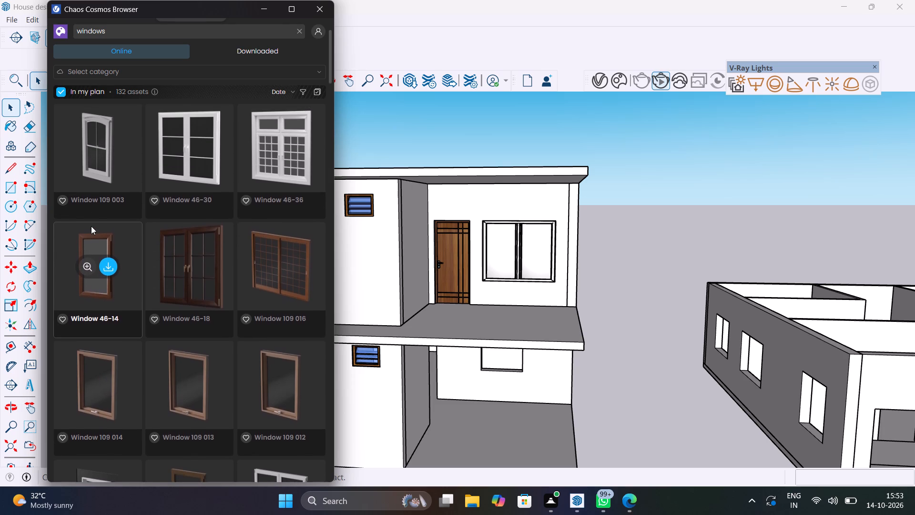
scroll(91, 226, "up", 3)
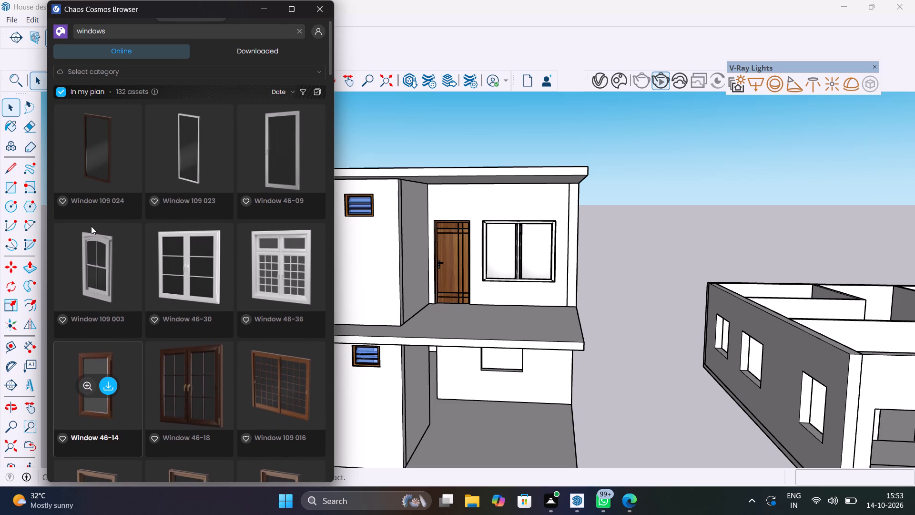
scroll(91, 226, "down", 9)
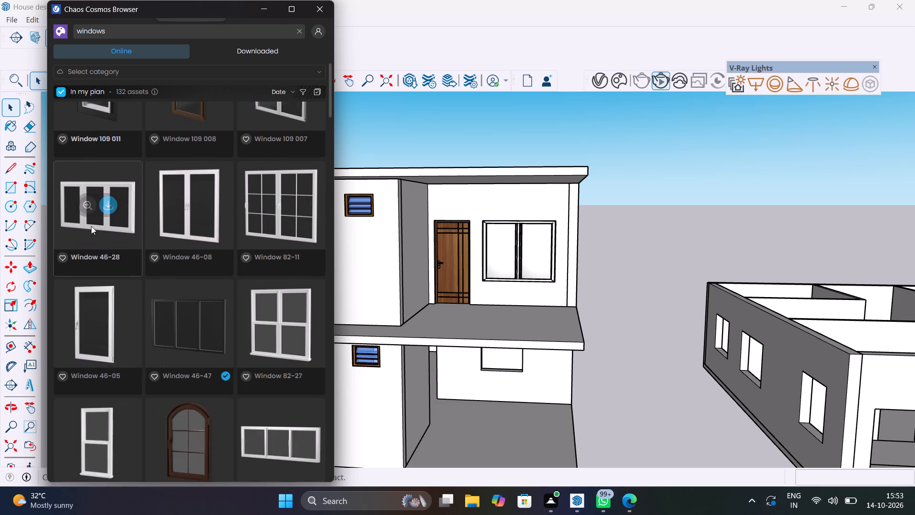
scroll(91, 226, "down", 7)
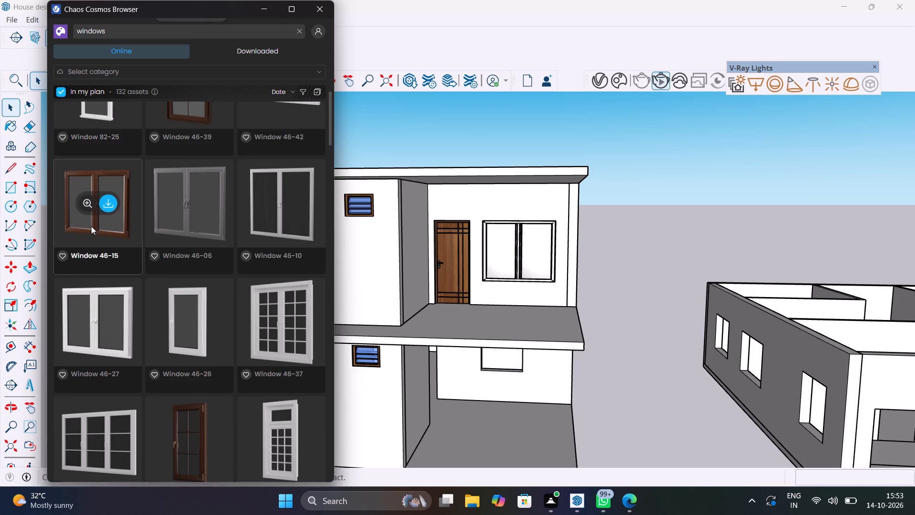
scroll(91, 226, "down", 5)
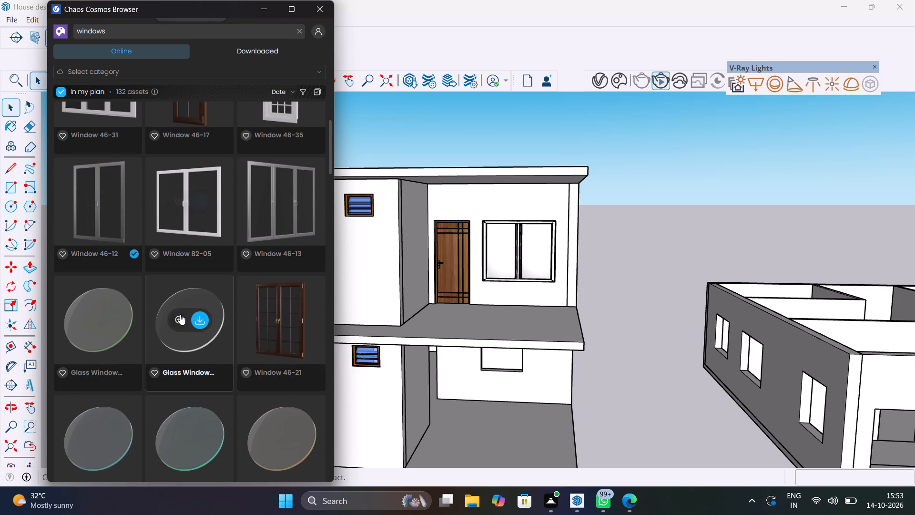
scroll(131, 258, "up", 5)
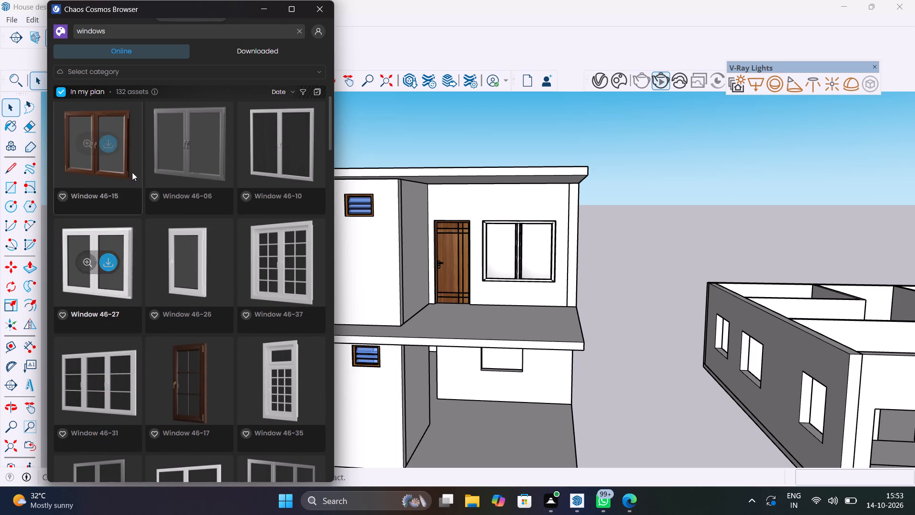
Download Window 46-15 from Chaos Cosmos and place it on the porch floor in front of the wall opening.
left_click(112, 143)
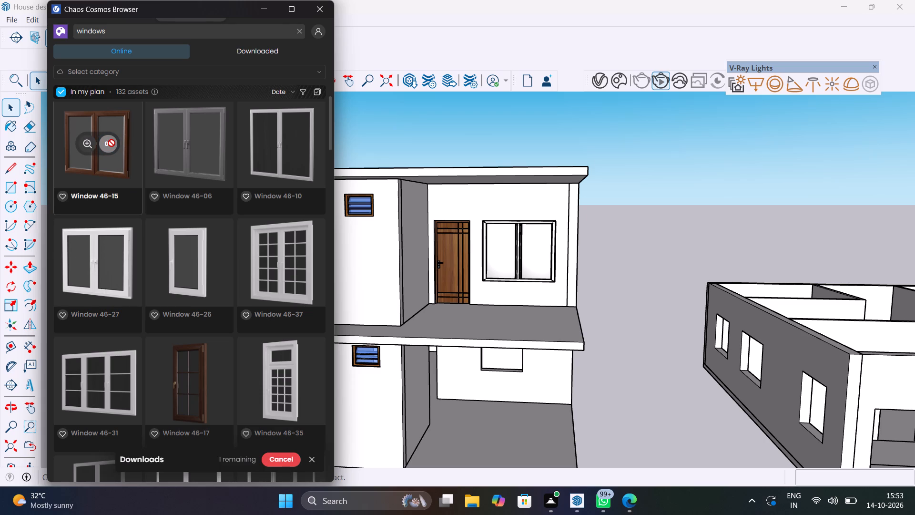
left_click(112, 143)
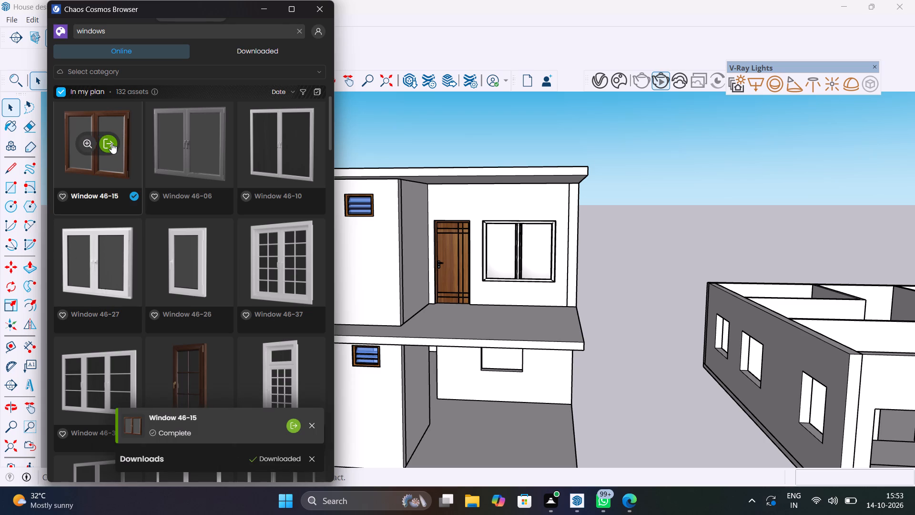
scroll(495, 384, "up", 4)
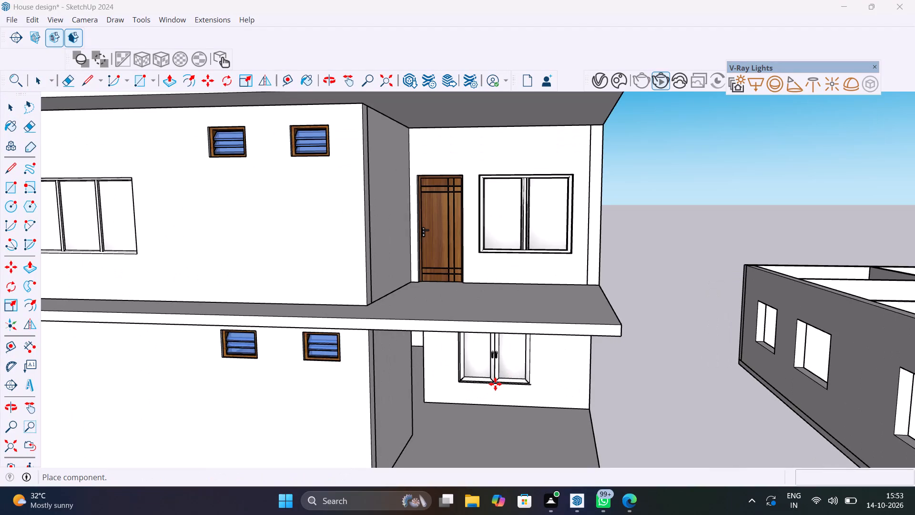
scroll(495, 384, "up", 5)
middle_click_drag(493, 387, 475, 366)
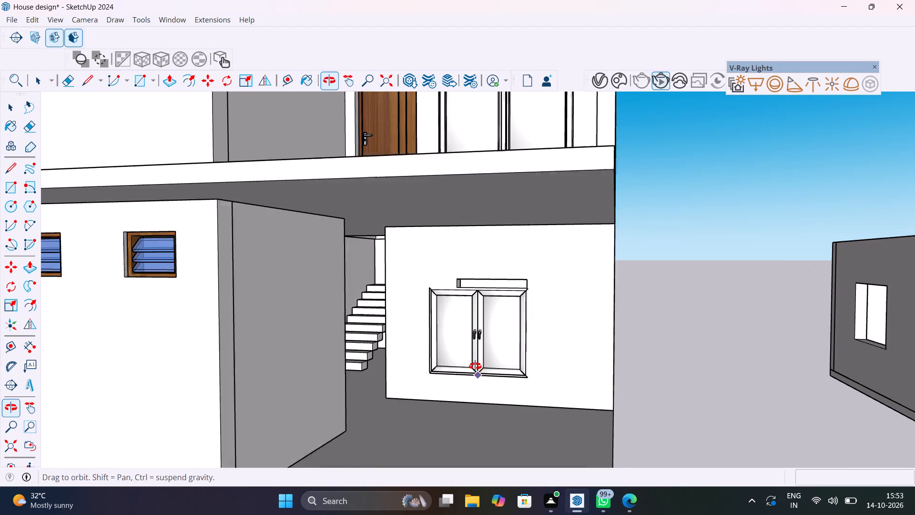
middle_click_drag(475, 366, 476, 366)
left_click(517, 440)
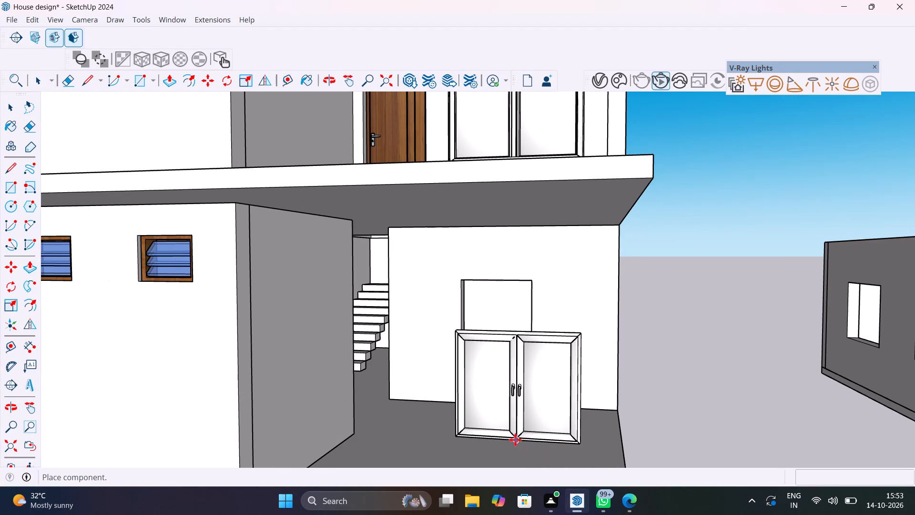
key("Escape")
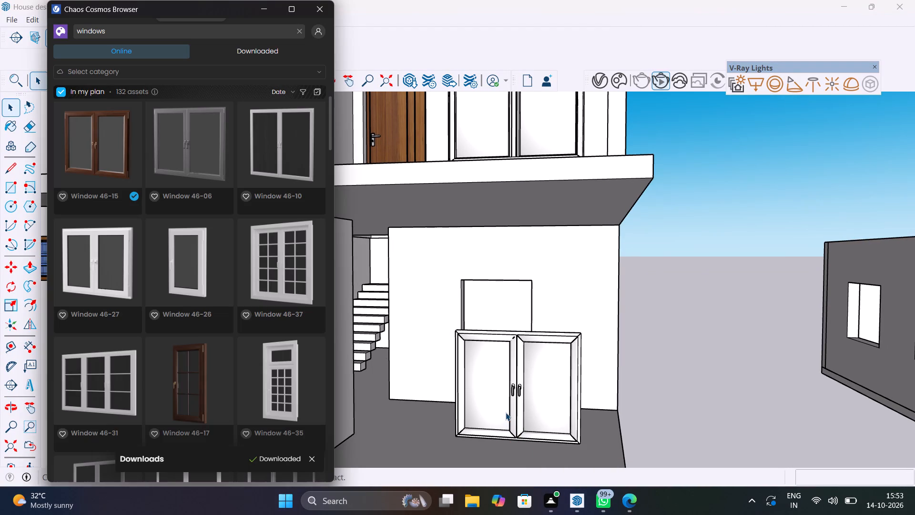
Place a second Window 46-15 outside between the two buildings, and close the asset browser.
key("space")
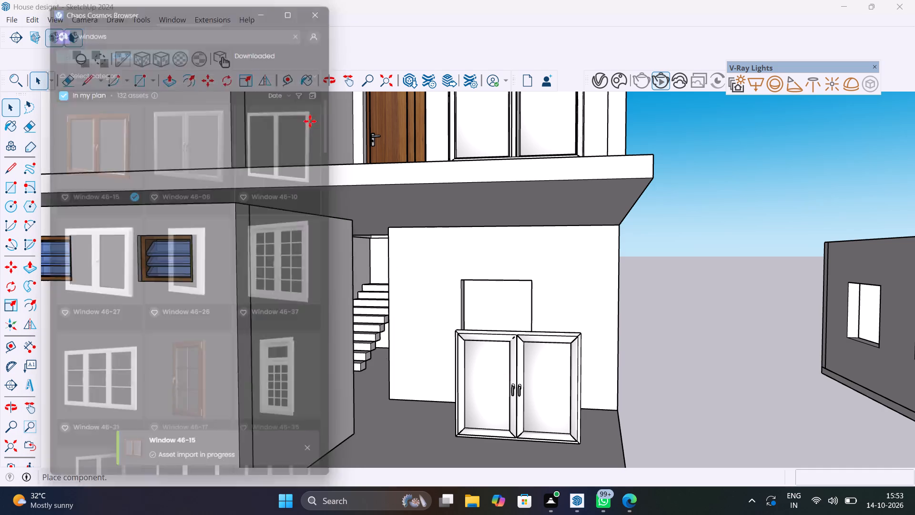
key("Escape")
key("Escape")
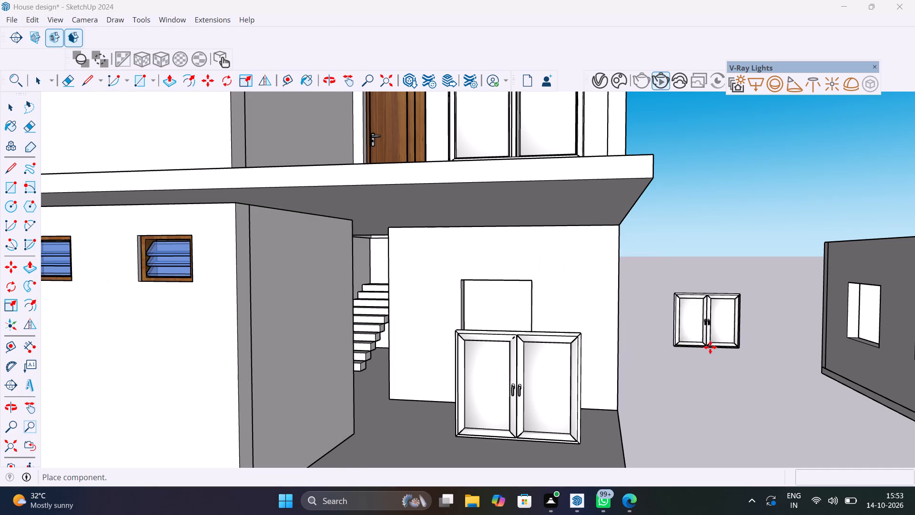
key("Escape")
key("Escape")
key("space")
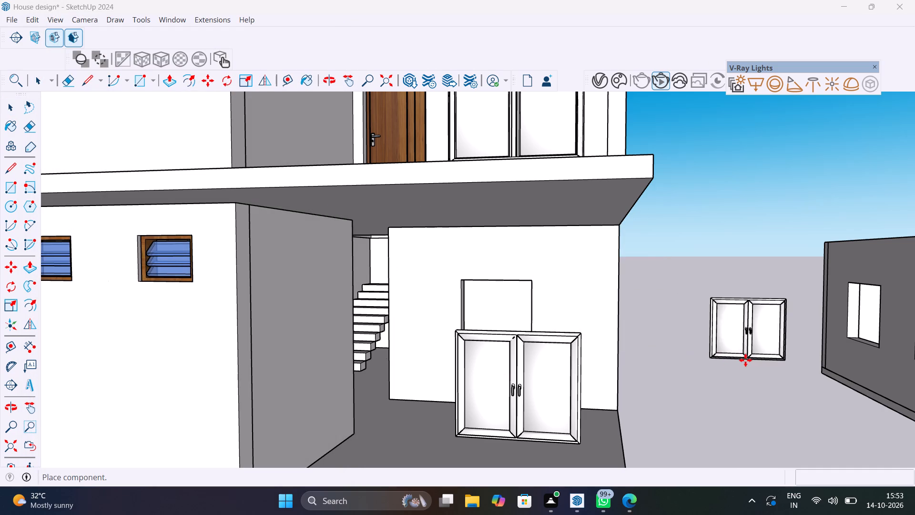
left_click(745, 360)
key("Escape")
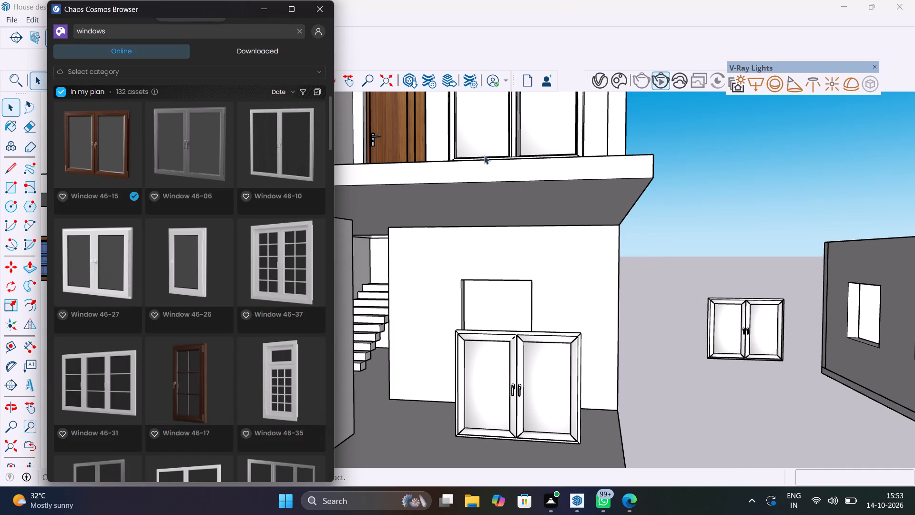
left_click(317, 12)
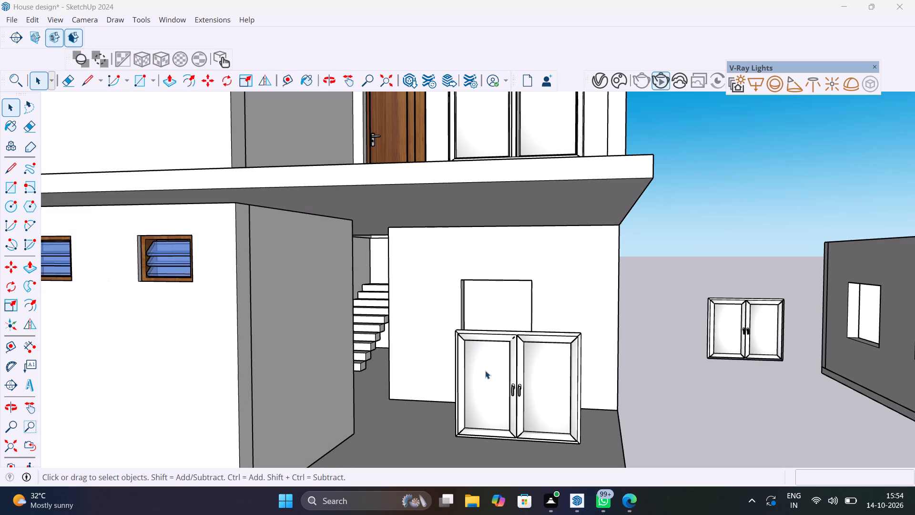
Scale the Window 46-15 on the porch down uniformly until it is smaller than the wall opening.
middle_click_drag(487, 371, 549, 379)
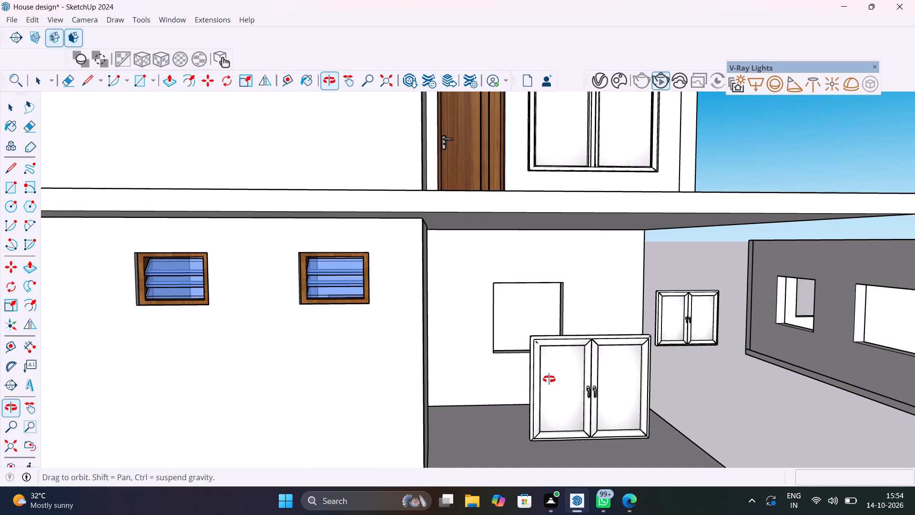
middle_click_drag(549, 379, 452, 330)
left_click(459, 309)
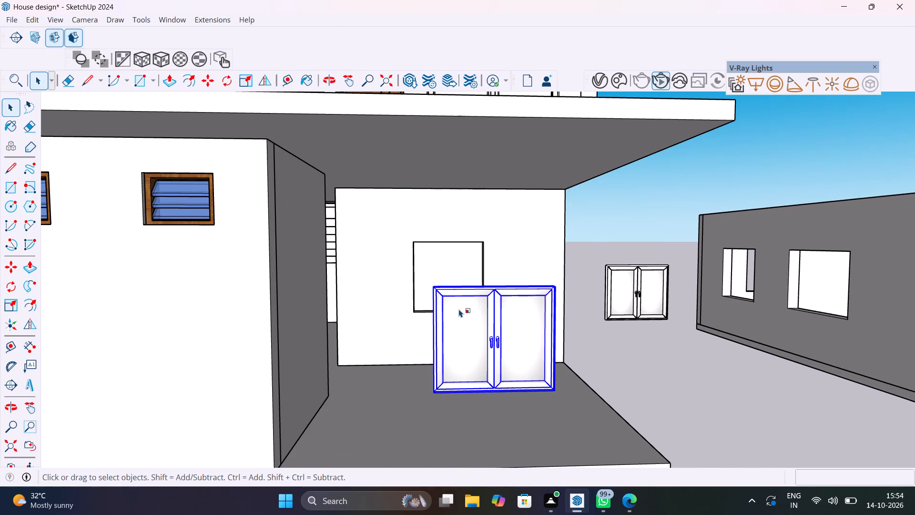
key("s")
left_click(431, 284)
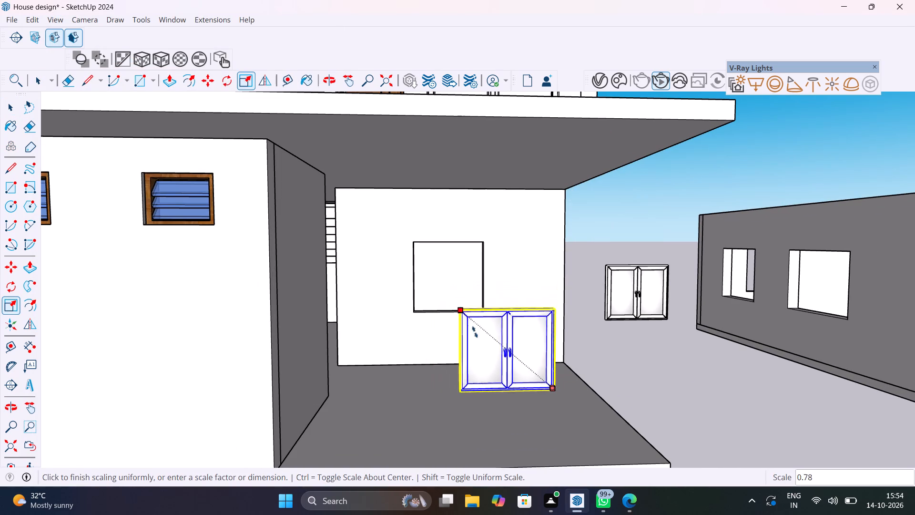
left_click(497, 357)
Move Window 46-15 by its bottom corner about 8' 4 3/16" into the porch opening's lower corner nearest the stairs.
middle_click_drag(508, 367, 502, 422)
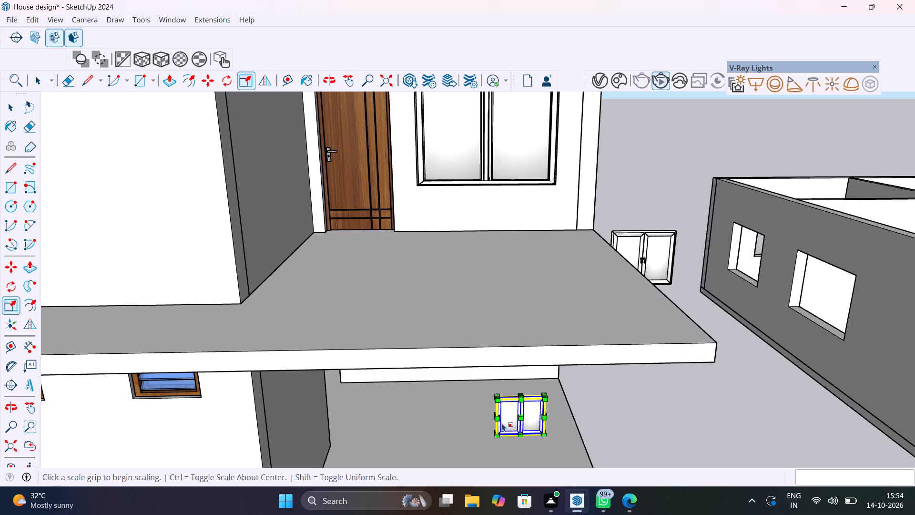
scroll(502, 422, "up", 9)
key("m")
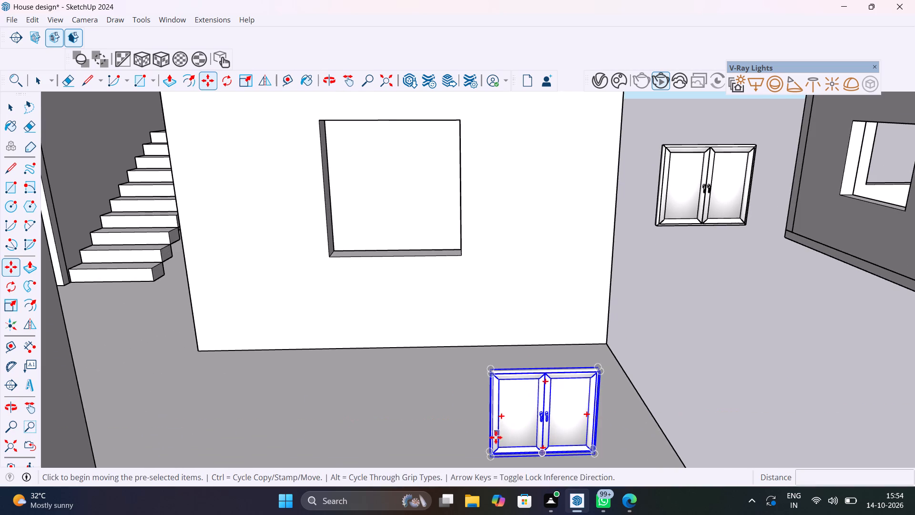
left_click(490, 452)
scroll(361, 246, "up", 10)
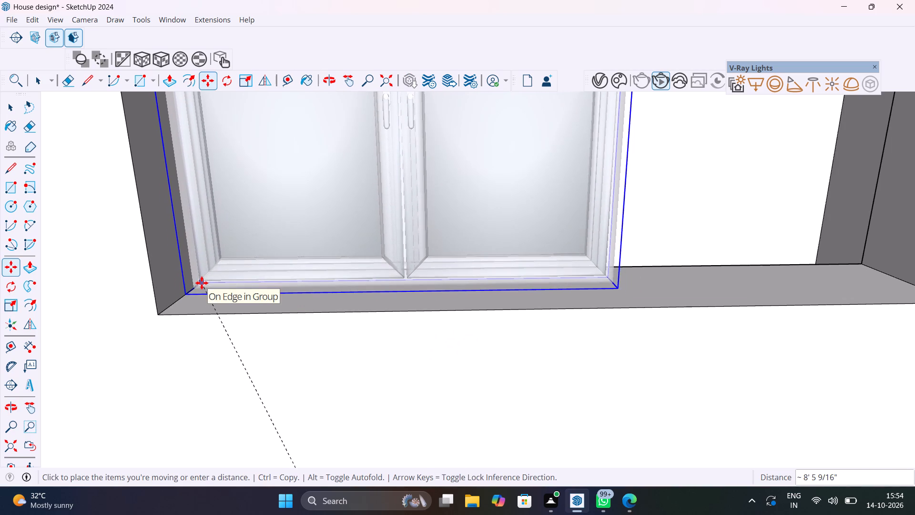
scroll(202, 283, "up", 10)
left_click(177, 303)
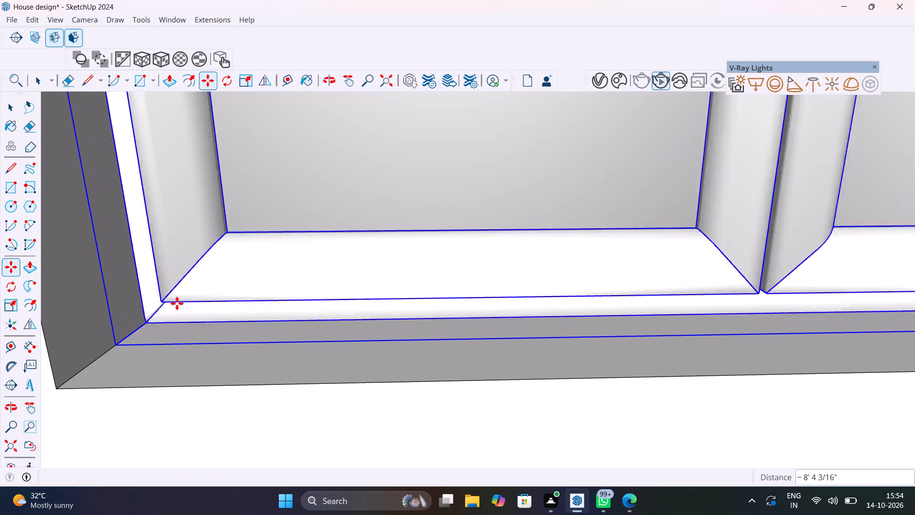
Stretch Window 46-15 horizontally by about 1.72 until its side meets the porch opening's opposite jamb.
scroll(222, 340, "down", 20)
scroll(222, 340, "down", 7)
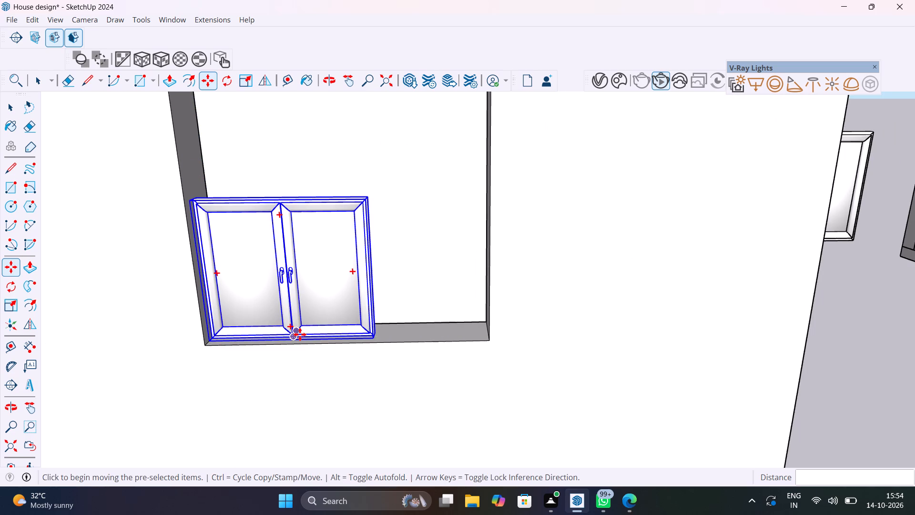
key("s")
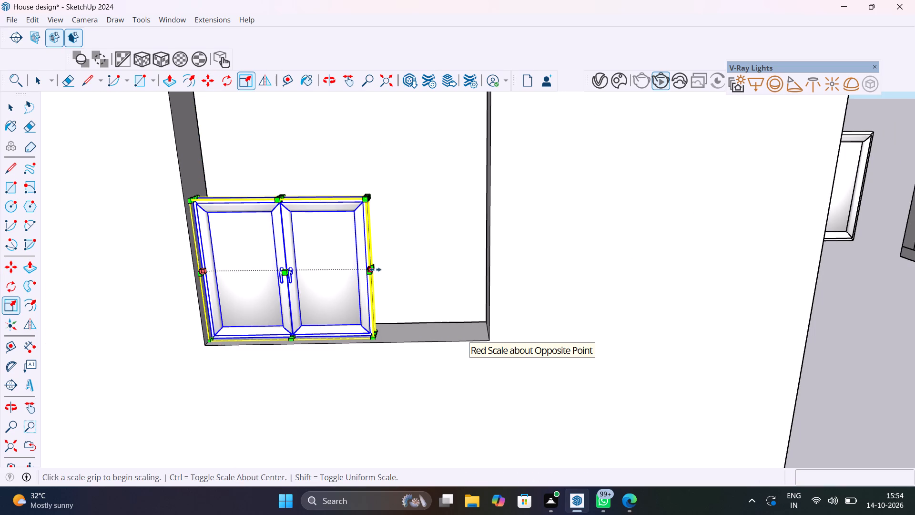
left_click(375, 269)
left_click(489, 267)
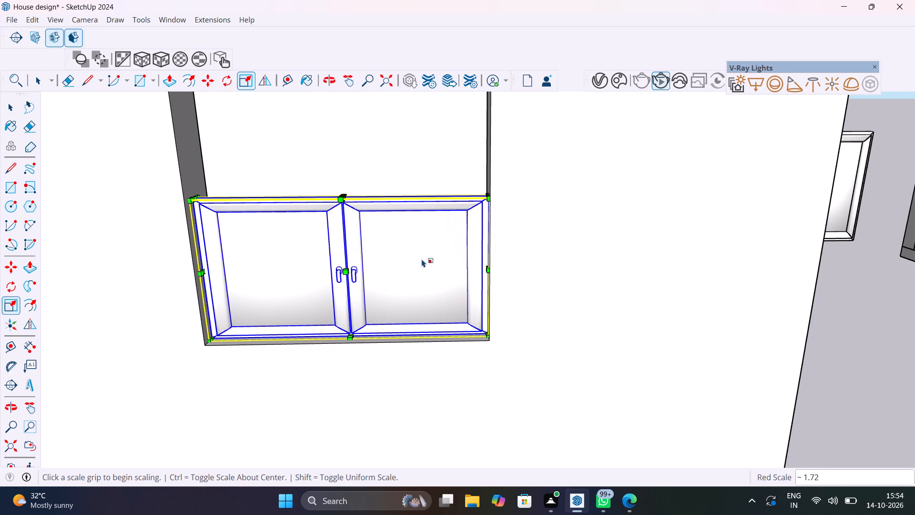
Scale Window 46-15 in depth and height by about 1.67 and 2.00 until its top meets the porch opening's head.
left_click(345, 193)
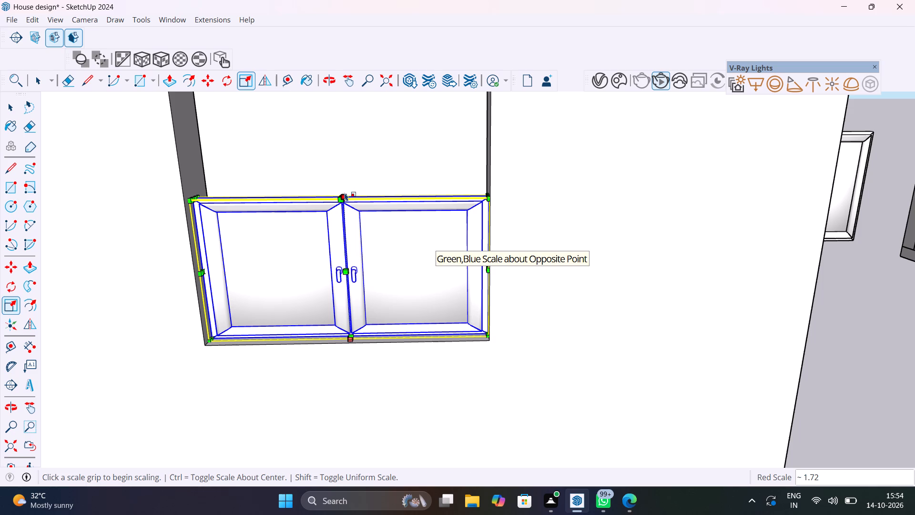
scroll(345, 167, "down", 15)
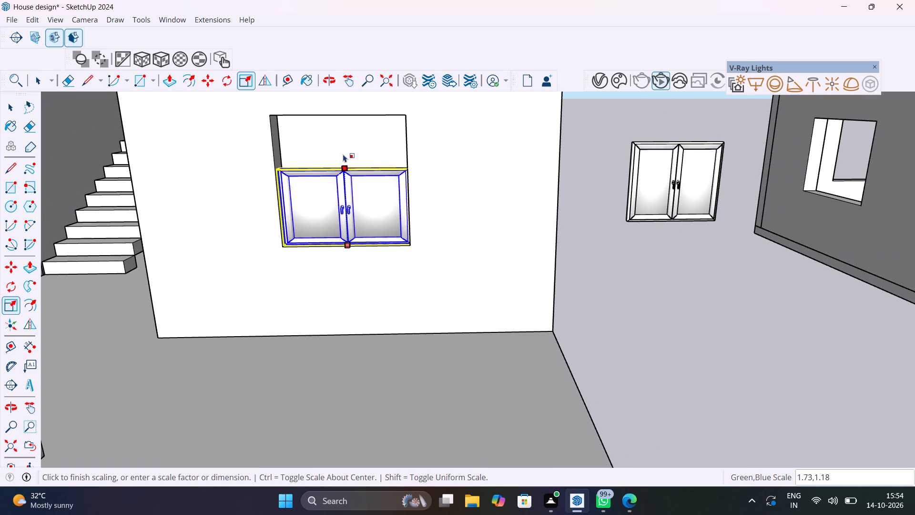
scroll(341, 110, "up", 5)
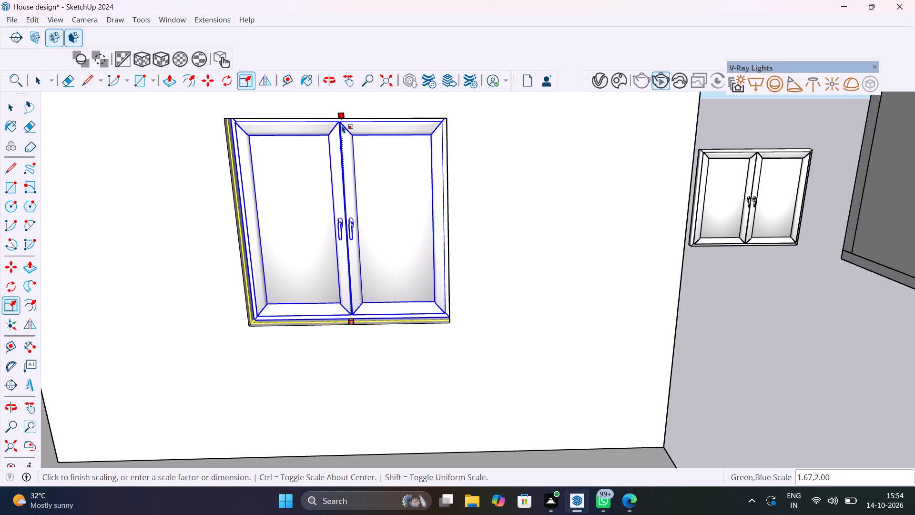
left_click(342, 125)
scroll(366, 188, "down", 7)
key("space")
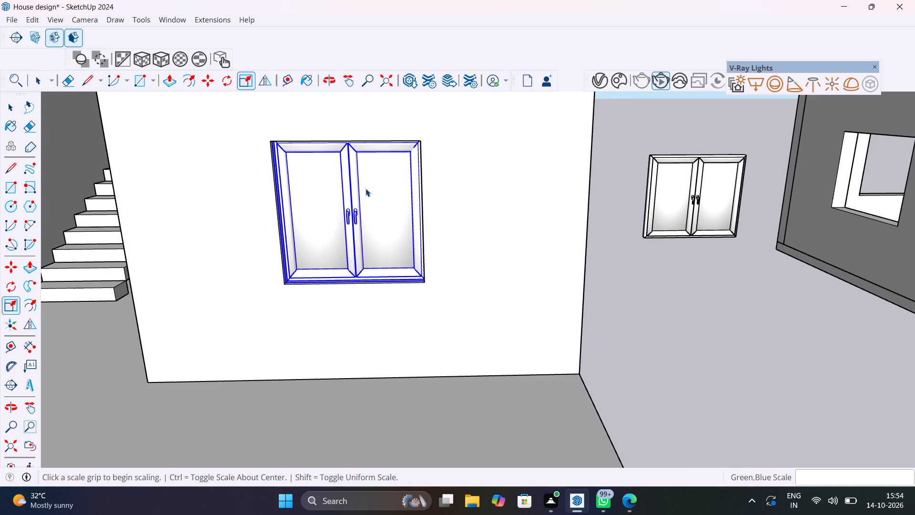
Delete the spare Window 46-15 left outside between the two buildings.
left_click(685, 313)
scroll(676, 312, "down", 3)
left_click(715, 235)
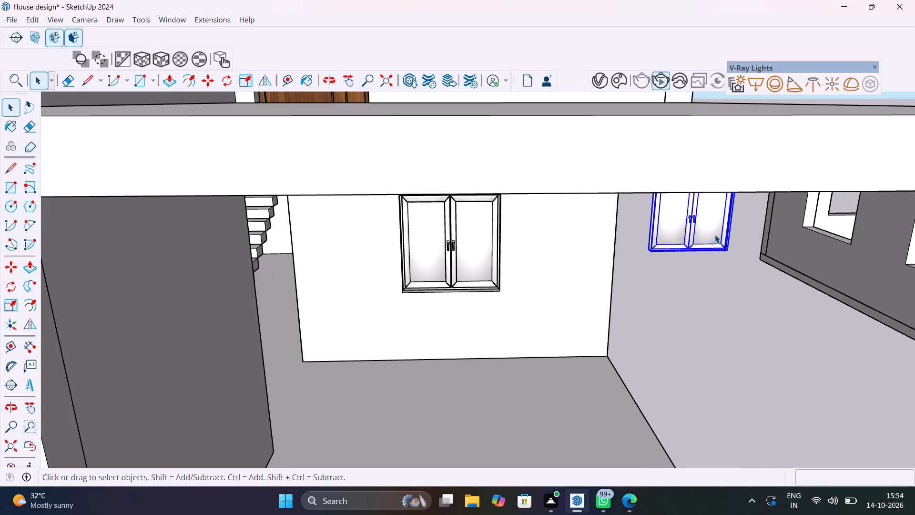
key("Delete")
Render the house's front view in V-Ray to check the fitted windows, stop the render and close the frame buffer.
scroll(671, 233, "down", 11)
middle_click_drag(675, 249, 661, 245)
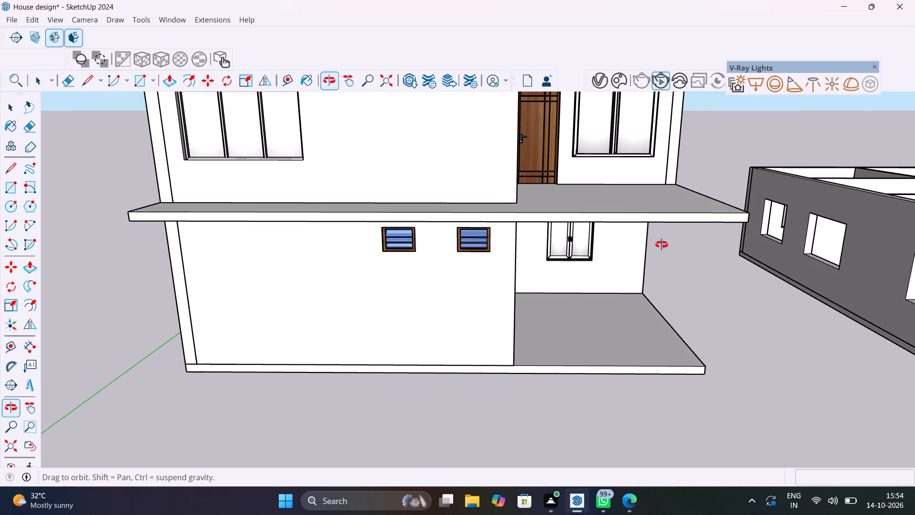
middle_click_drag(661, 245, 633, 237)
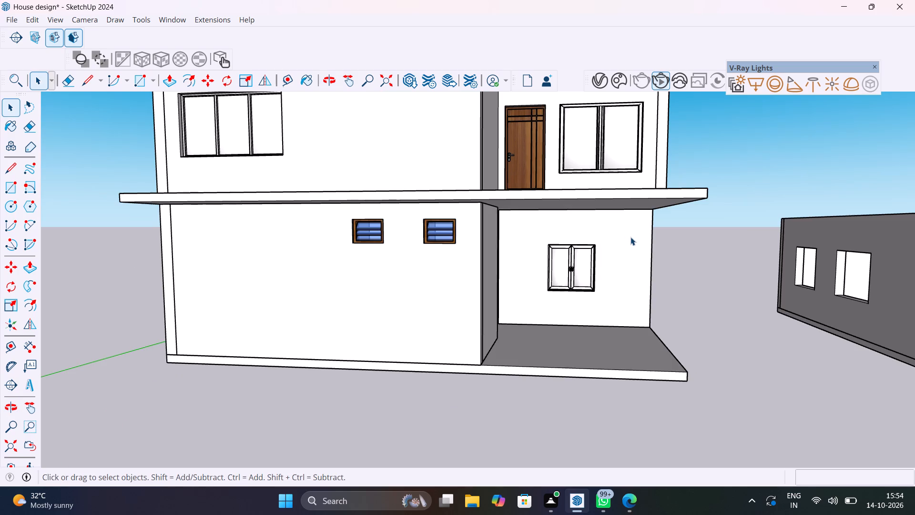
middle_click_drag(640, 267, 671, 330, "shift")
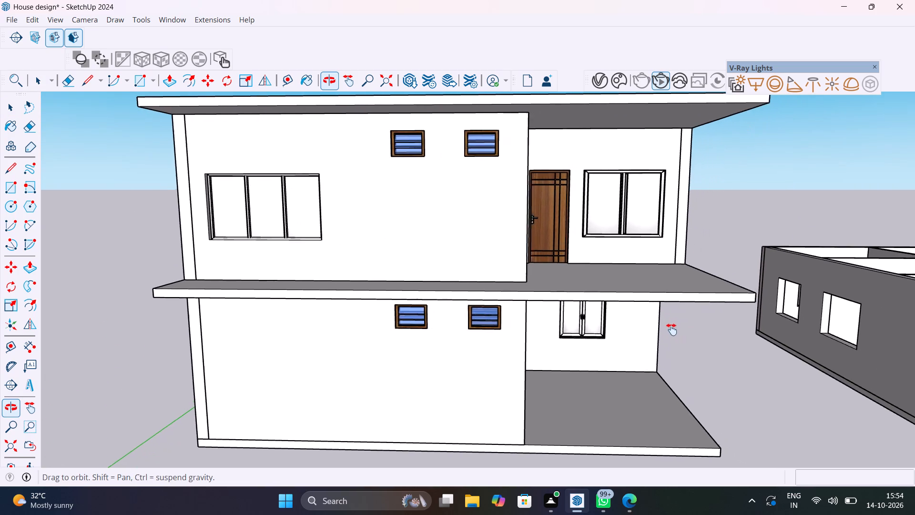
middle_click_drag(671, 330, 669, 329, "shift")
left_click(658, 83)
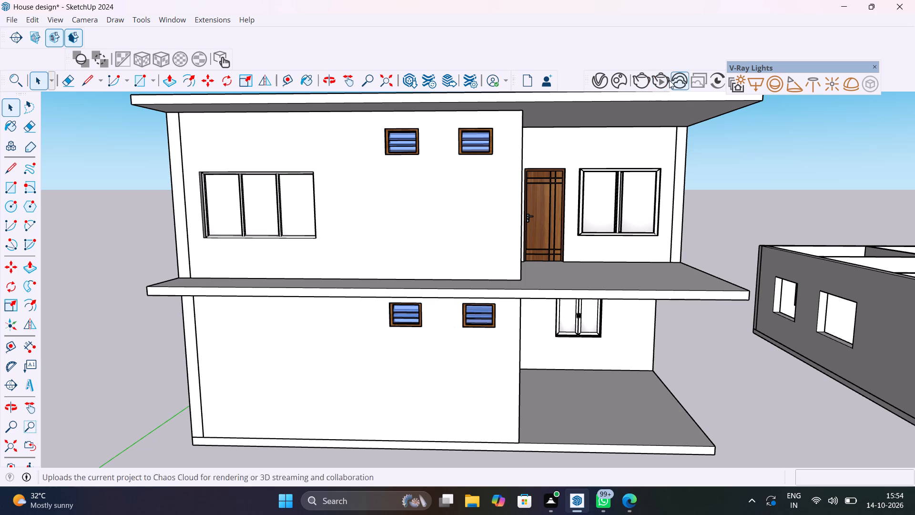
left_click(645, 83)
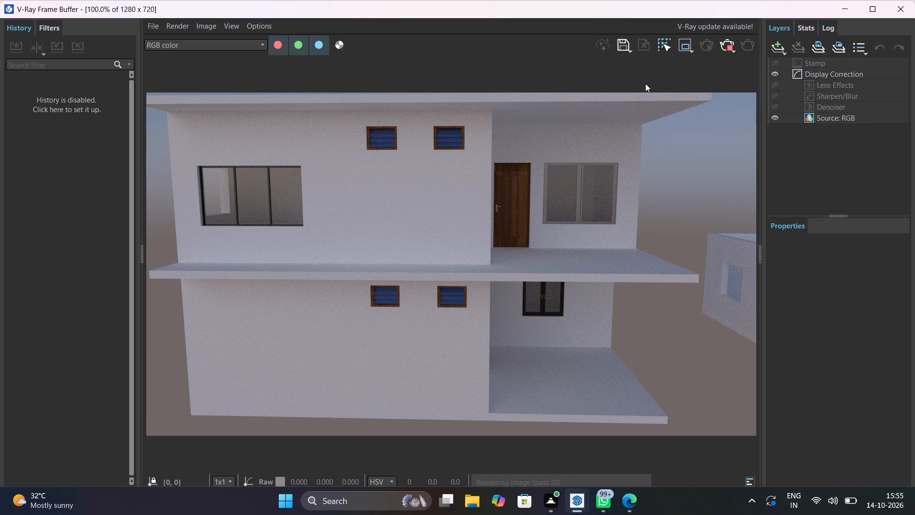
scroll(600, 225, "down", 2)
scroll(600, 225, "up", 1)
left_click(731, 43)
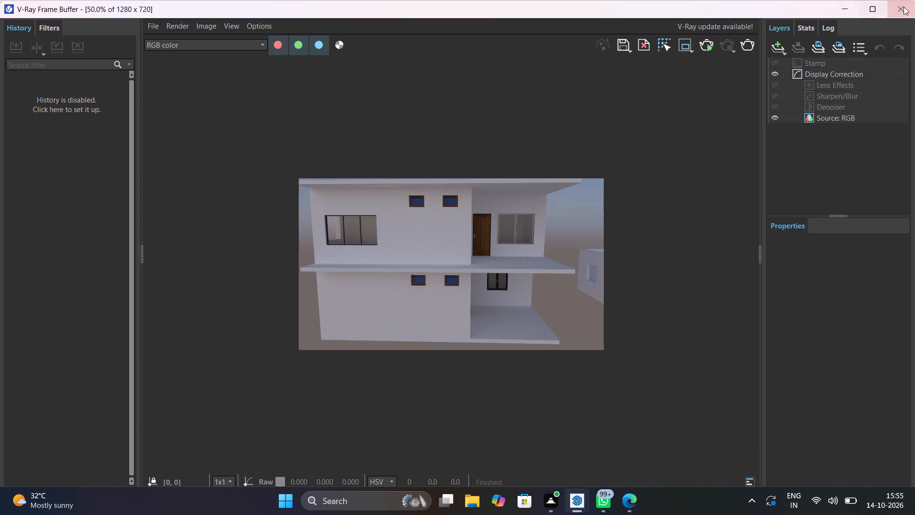
left_click(912, 4)
Examine the house's front side around the three-pane window and the projecting slab between the storeys.
scroll(454, 307, "down", 3)
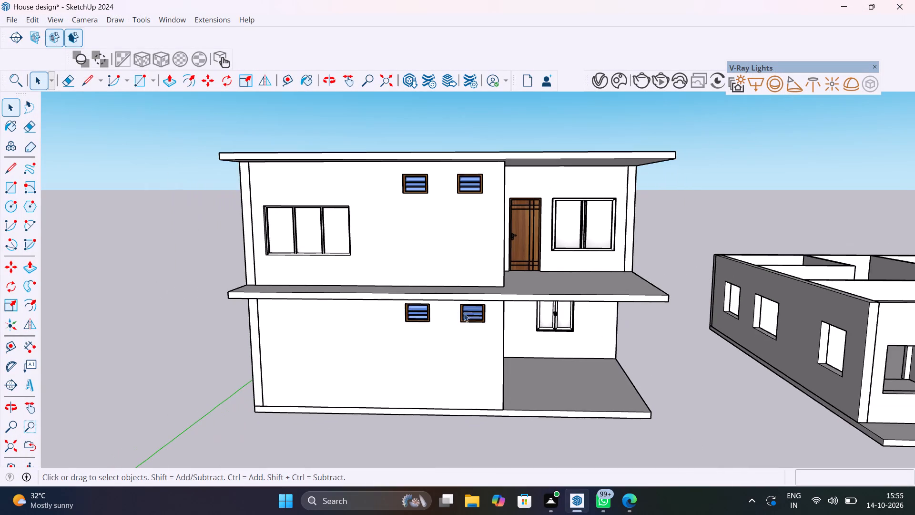
middle_click_drag(502, 328, 425, 357)
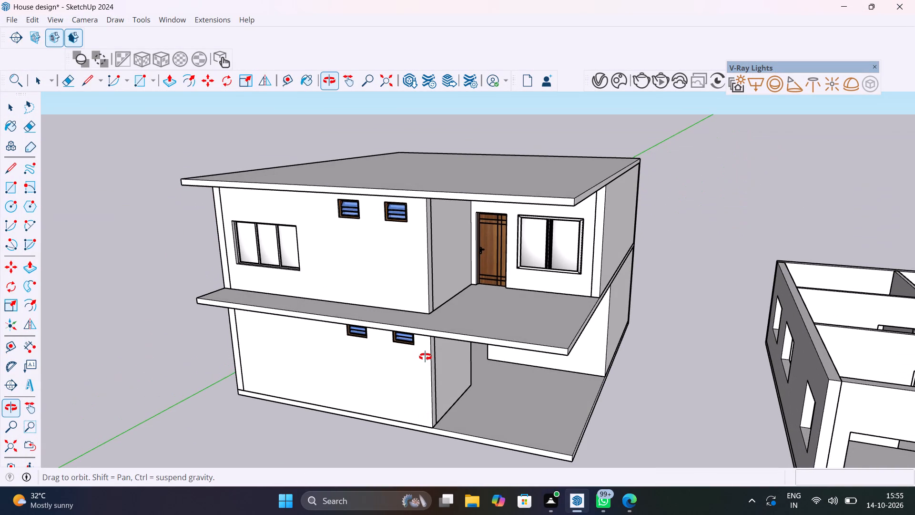
middle_click_drag(425, 357, 468, 325)
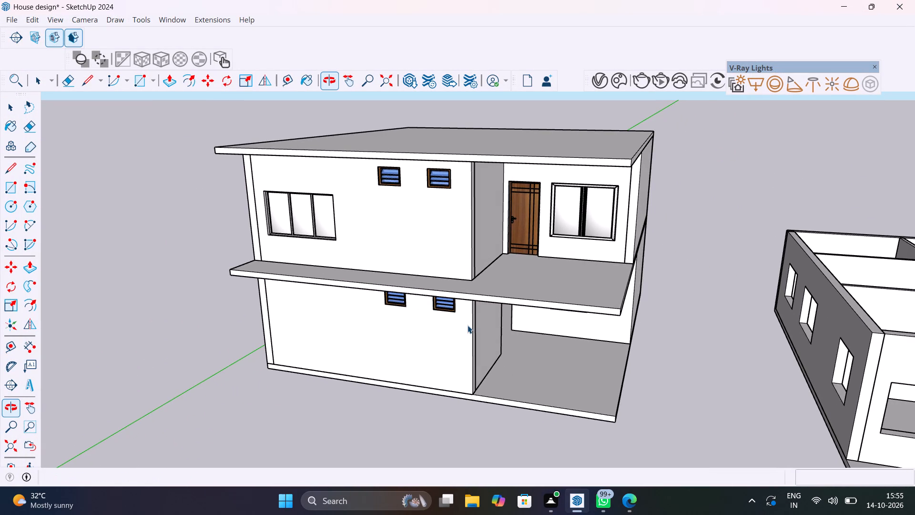
scroll(356, 287, "up", 4)
middle_click_drag(356, 286, 363, 340)
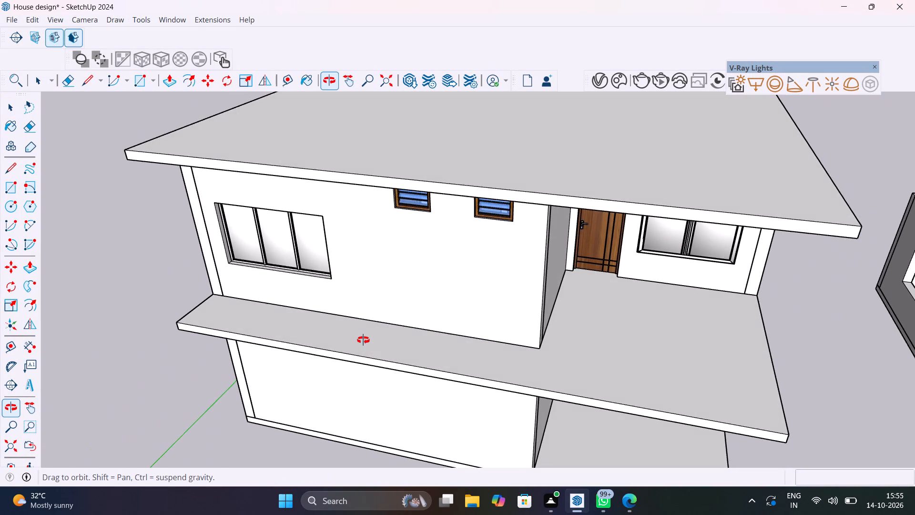
middle_click_drag(363, 340, 367, 357)
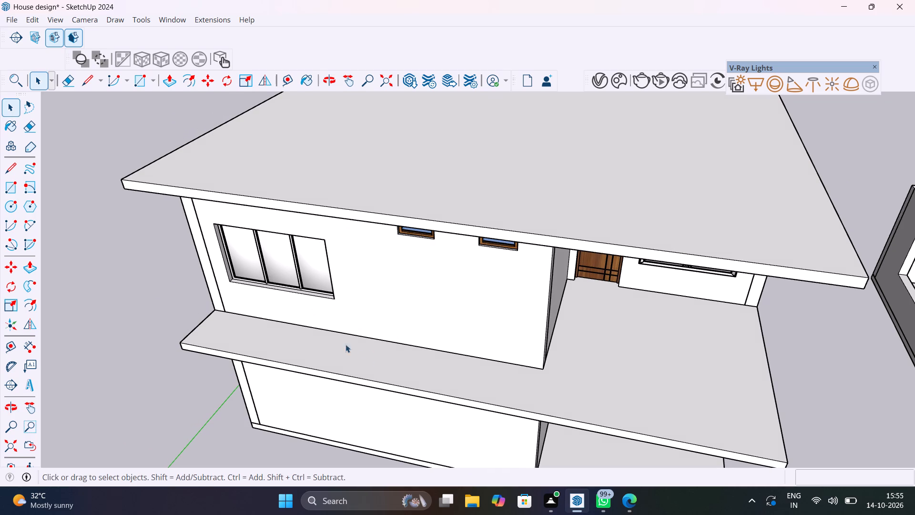
scroll(210, 320, "up", 4)
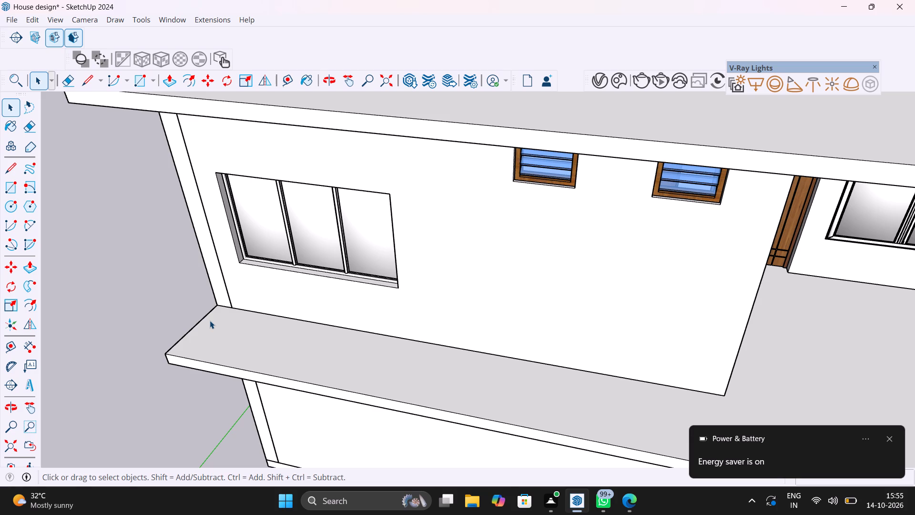
scroll(261, 380, "down", 4)
middle_click_drag(335, 397, 408, 326)
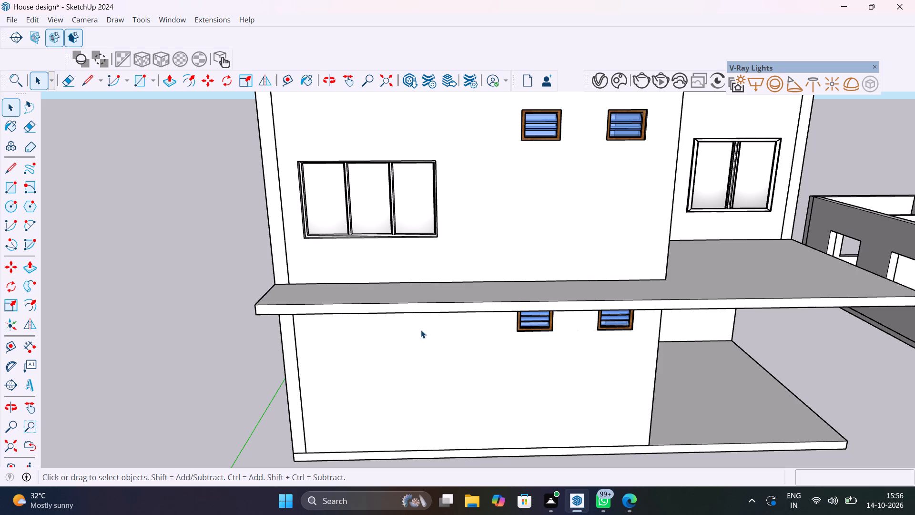
scroll(565, 340, "down", 5)
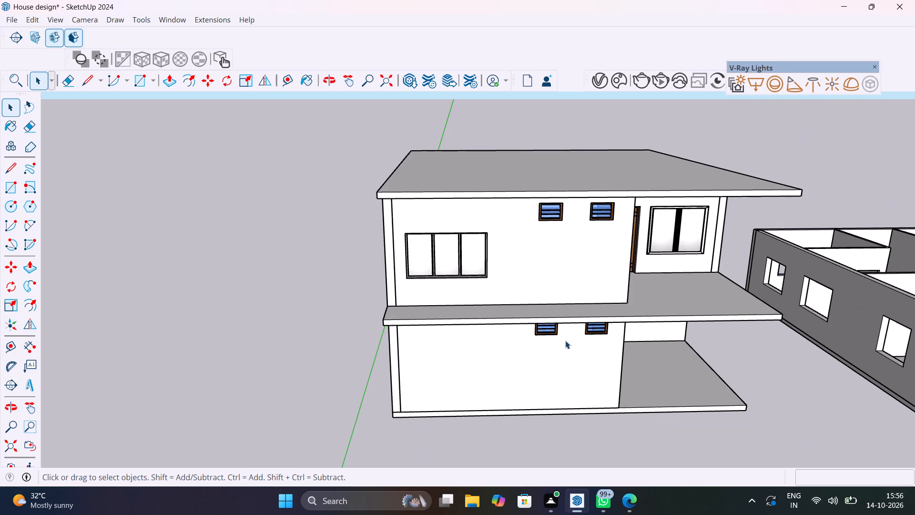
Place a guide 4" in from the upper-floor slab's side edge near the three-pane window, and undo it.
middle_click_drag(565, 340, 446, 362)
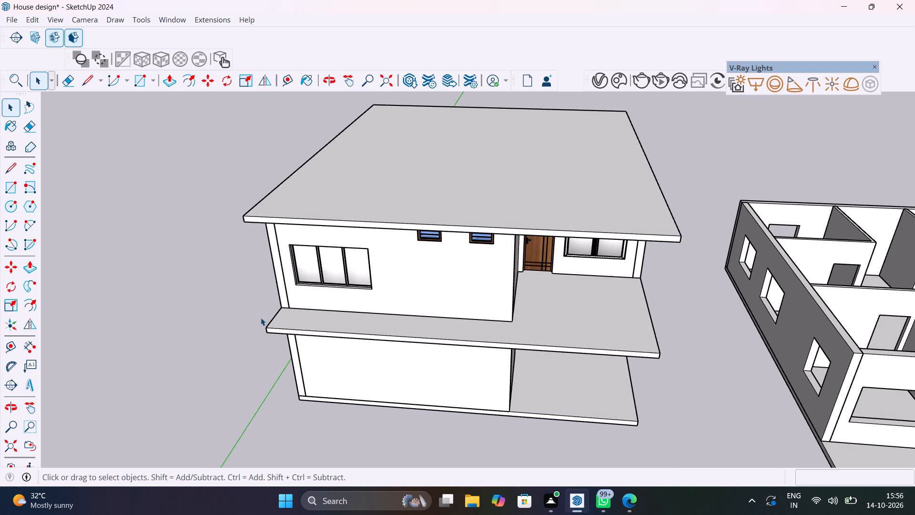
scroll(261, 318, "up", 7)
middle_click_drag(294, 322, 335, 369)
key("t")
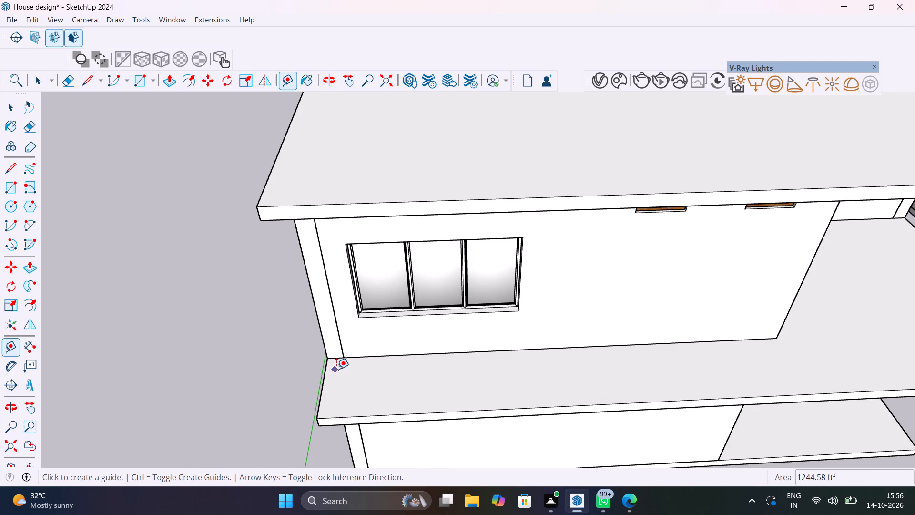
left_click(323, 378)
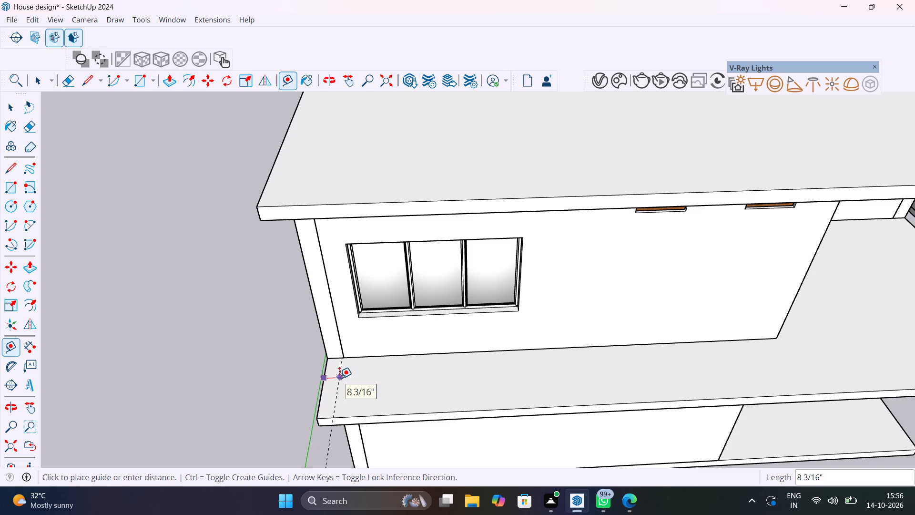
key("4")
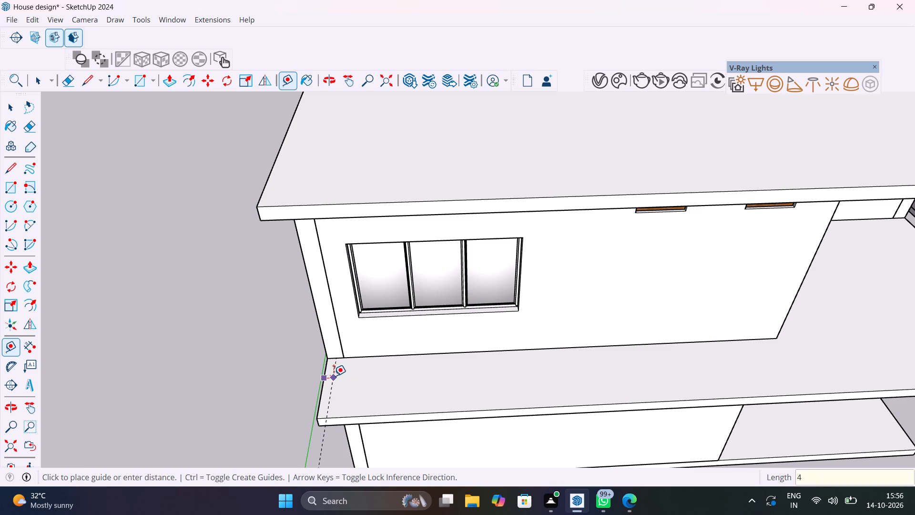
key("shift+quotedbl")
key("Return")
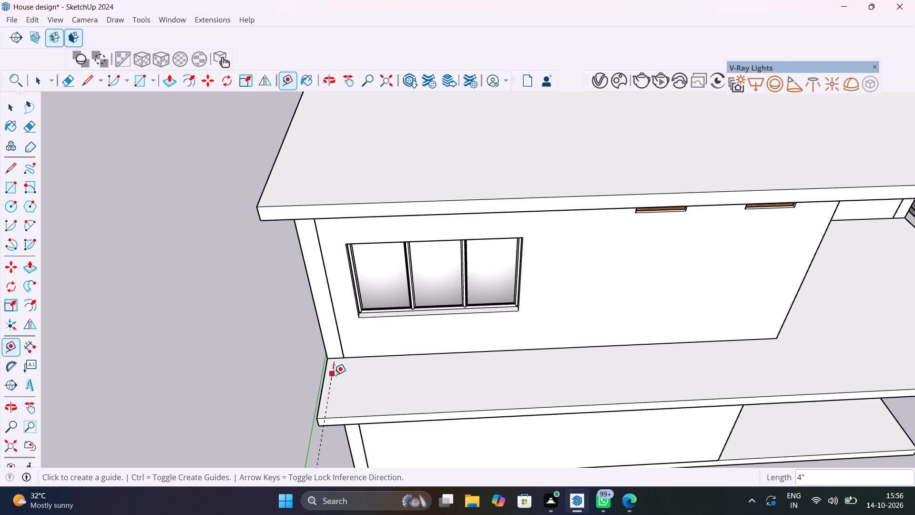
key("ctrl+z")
Place guides 4.5" in from the side edge and the front edge of the upper-floor slab below the three-pane window.
left_click(324, 379)
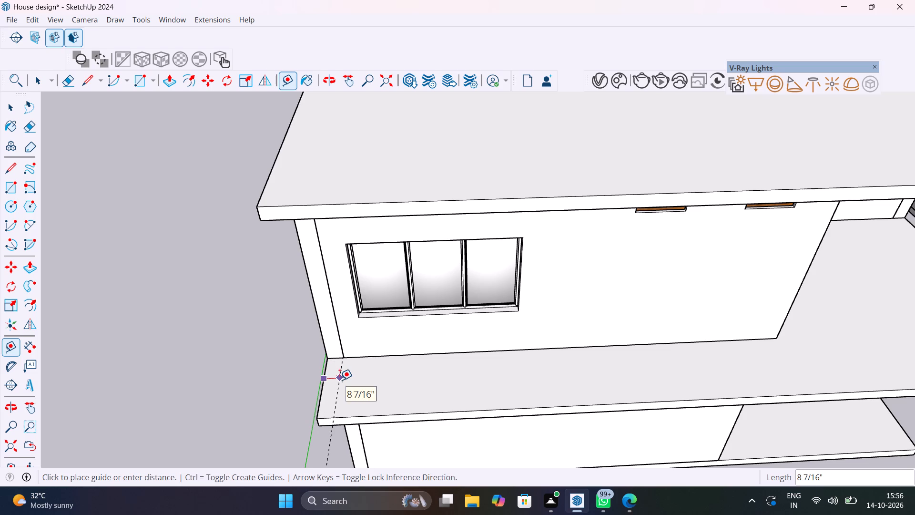
type("4.5\"")
key("Return")
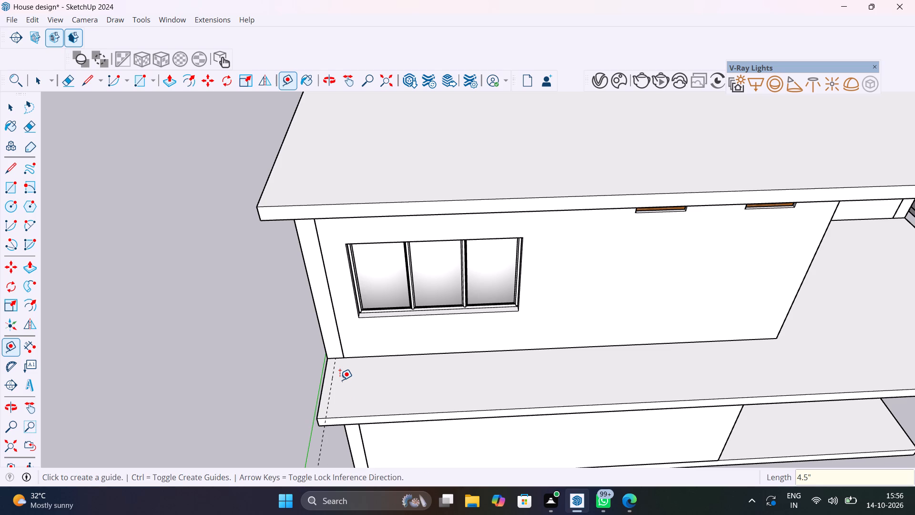
left_click(370, 414)
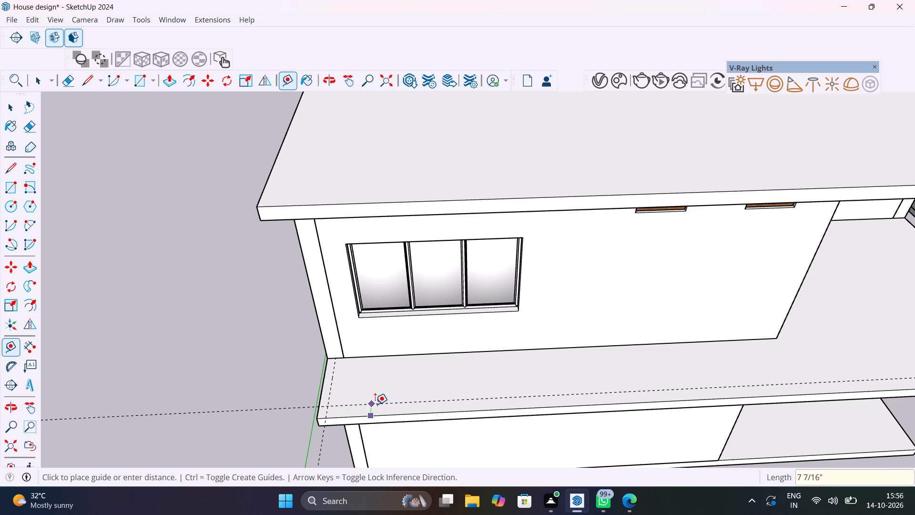
type("4.5\"")
key("Return")
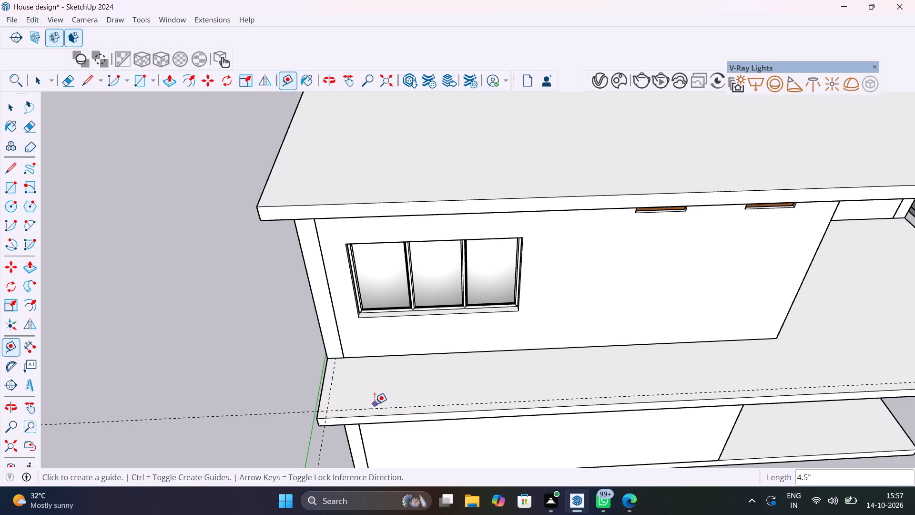
Draw a 4 1/2" by 3' 4 1/2" rectangle along the upper-floor slab's side edge near the three-pane window and group it.
middle_click_drag(375, 404, 404, 353)
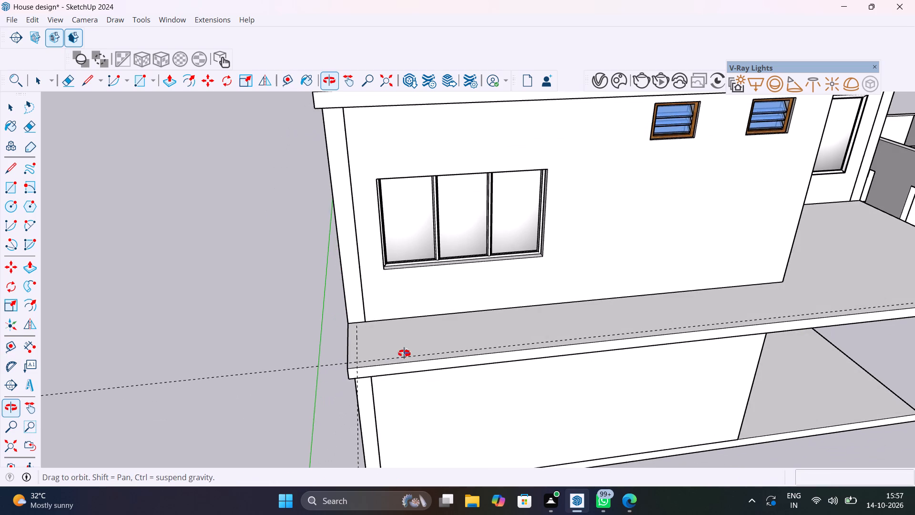
middle_click_drag(404, 353, 404, 459)
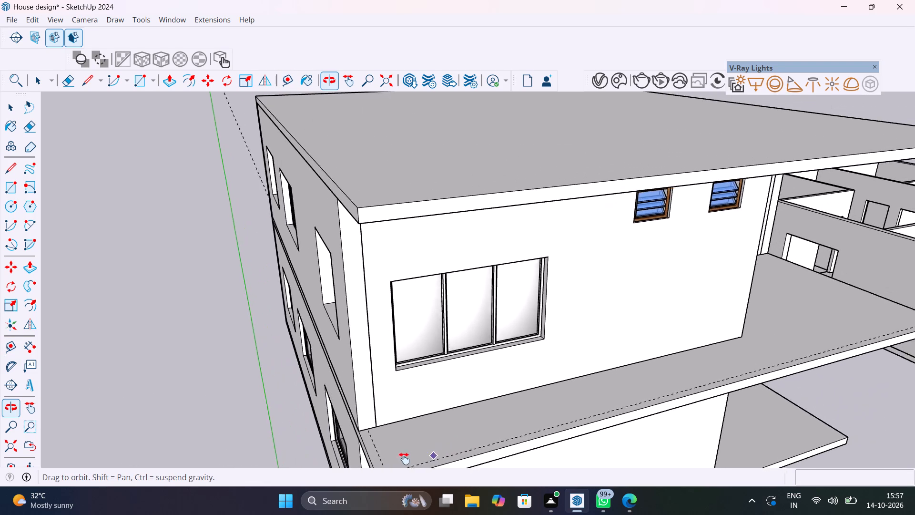
middle_click_drag(404, 459, 437, 456)
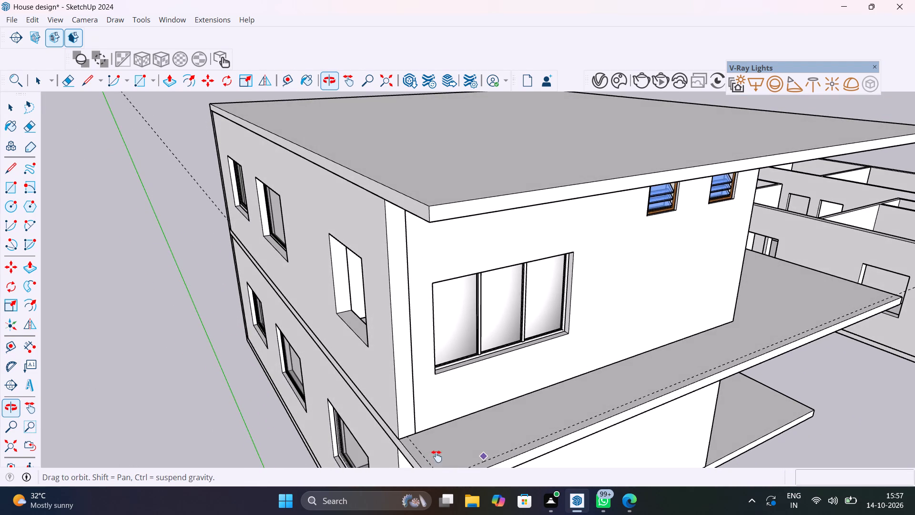
middle_click_drag(437, 456, 379, 429)
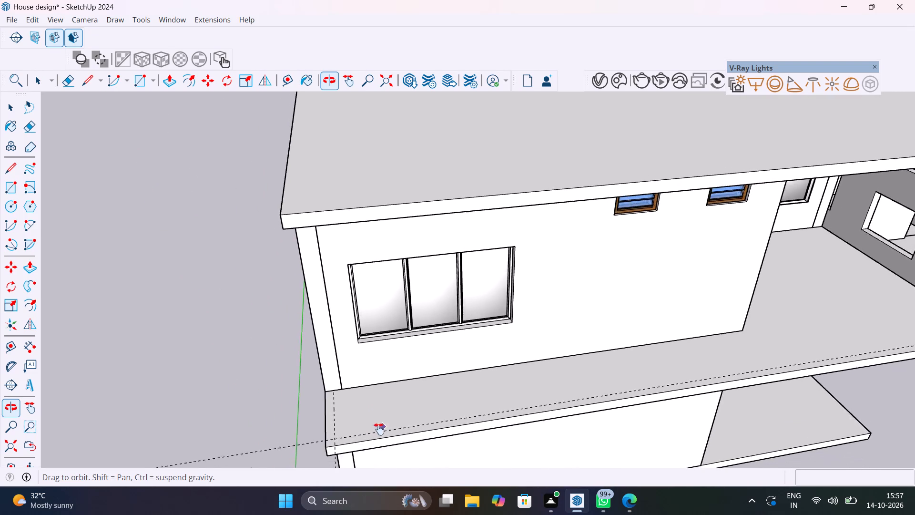
middle_click_drag(379, 429, 355, 405)
key("r")
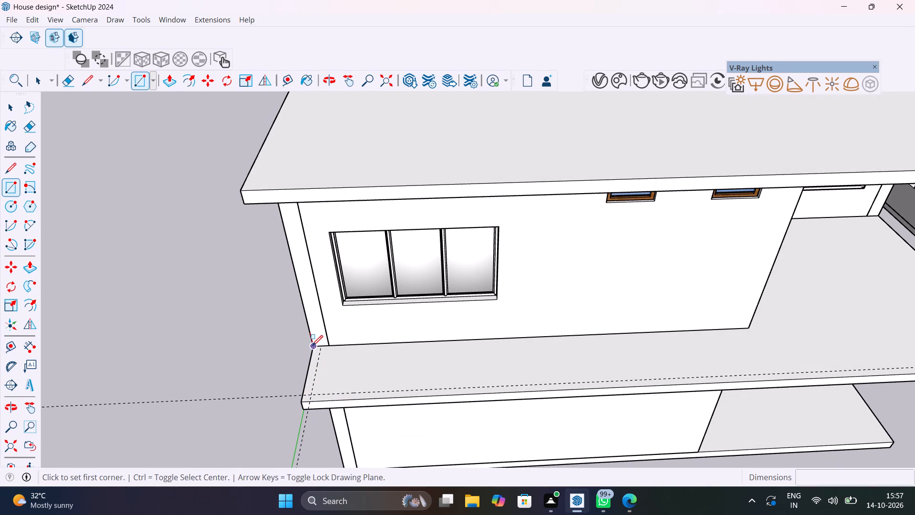
scroll(315, 411, "up", 9)
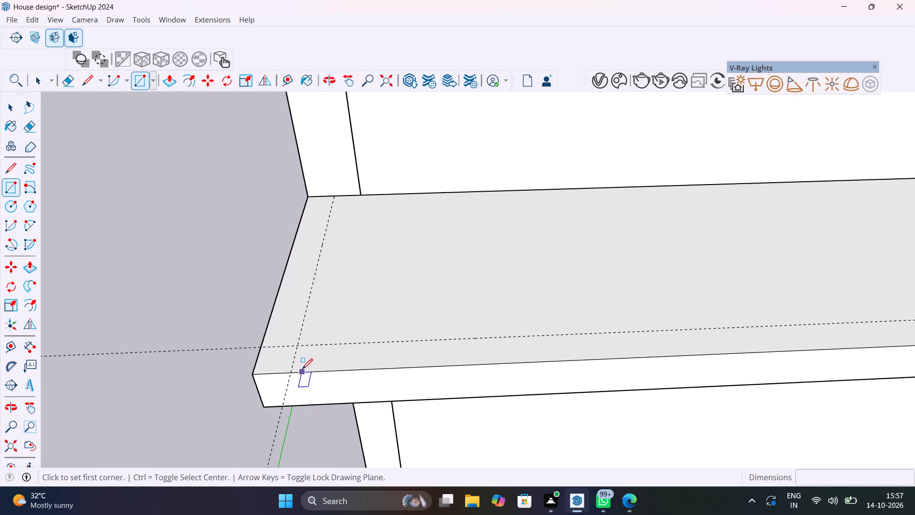
left_click(290, 373)
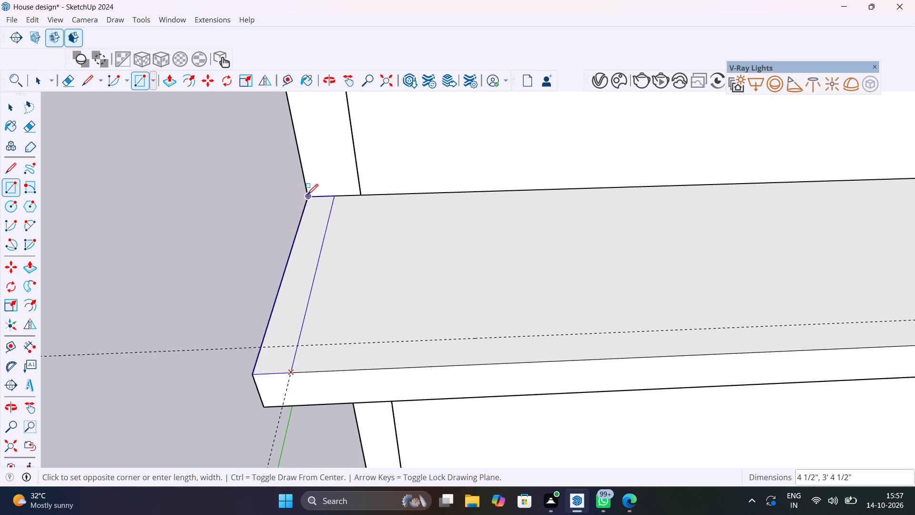
left_click(307, 195)
key("space")
double_click(306, 248)
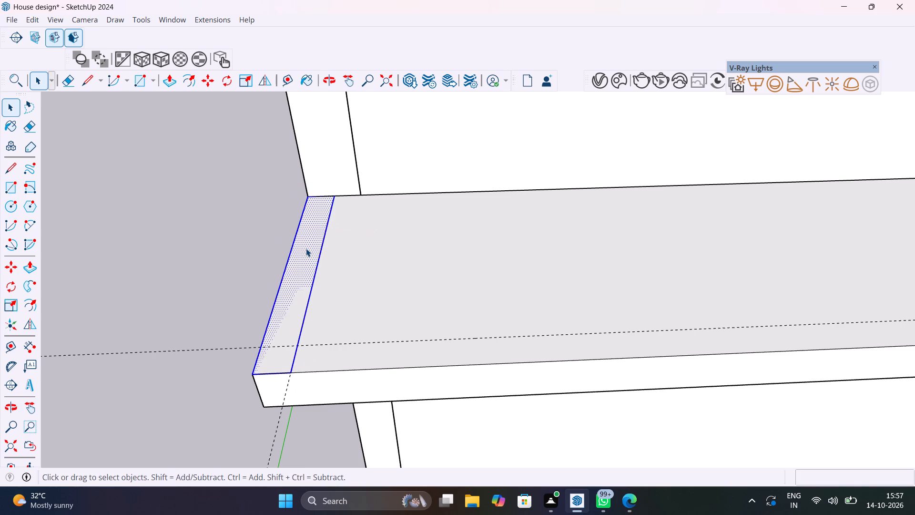
right_click(306, 248)
left_click(353, 119)
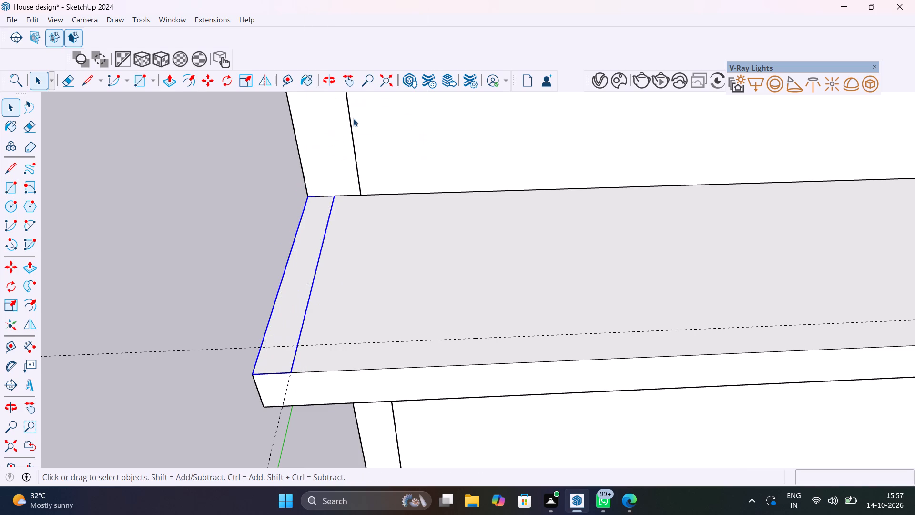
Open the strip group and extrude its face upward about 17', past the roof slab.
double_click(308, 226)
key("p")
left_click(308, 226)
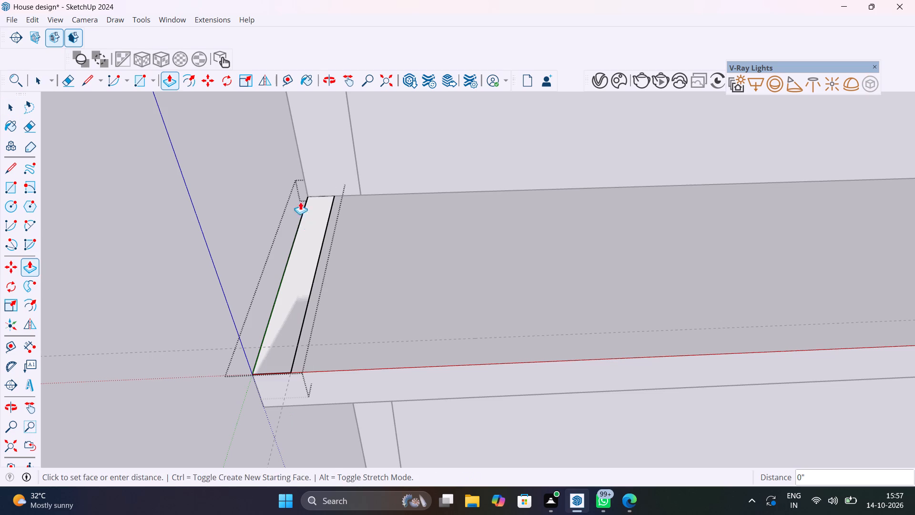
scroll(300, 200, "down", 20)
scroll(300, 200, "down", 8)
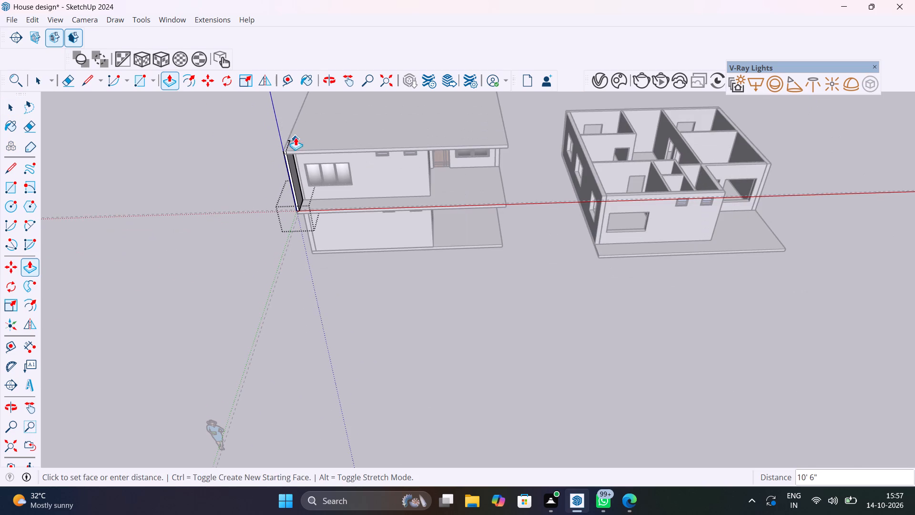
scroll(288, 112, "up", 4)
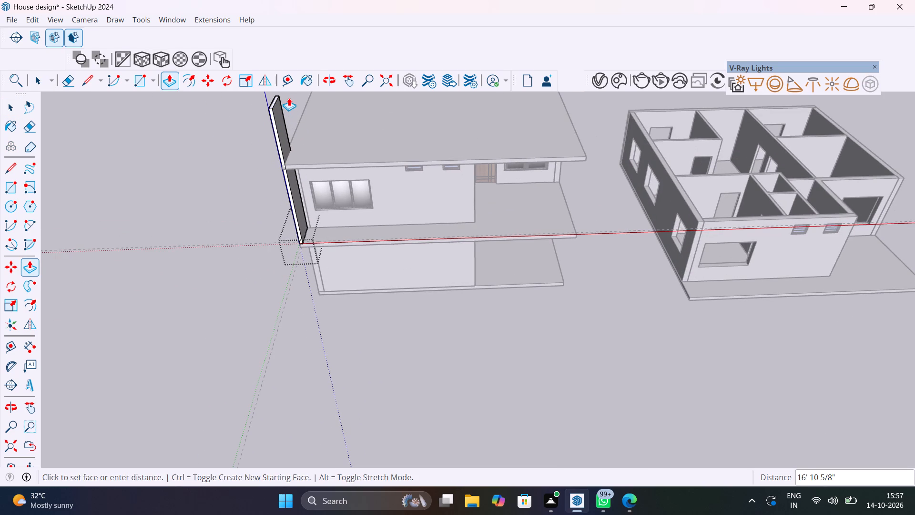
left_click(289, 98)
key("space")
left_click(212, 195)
Examine the raised strip wall against the roof slab and the side wall from several angles.
middle_click_drag(234, 191, 234, 190)
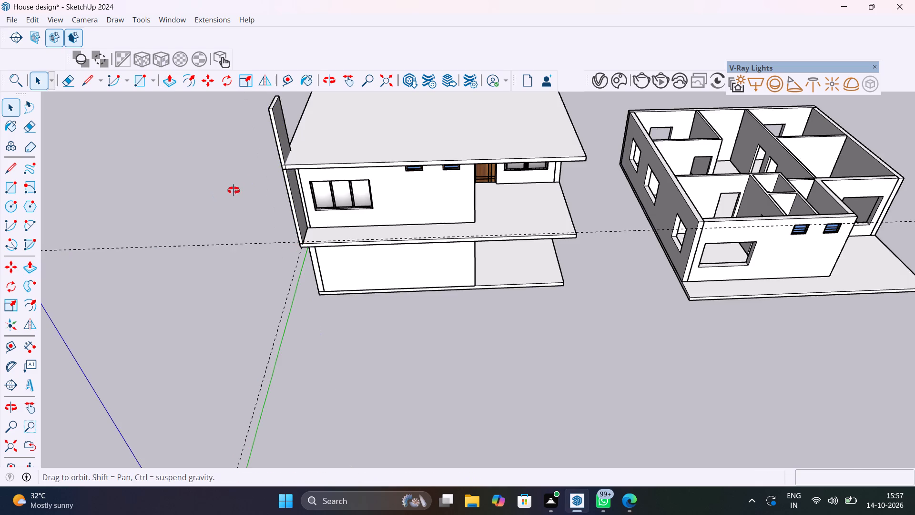
middle_click_drag(234, 190, 417, 160)
scroll(412, 175, "up", 8)
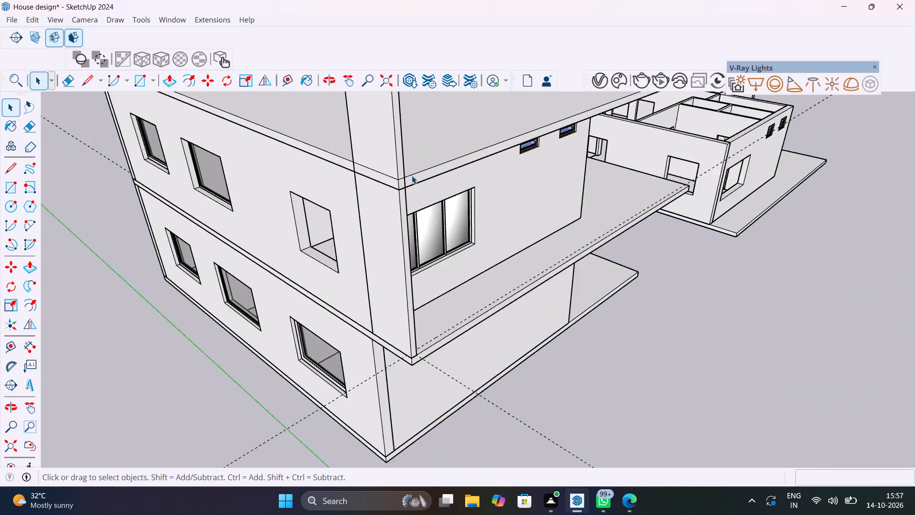
scroll(412, 175, "up", 1)
middle_click_drag(412, 176, 404, 200)
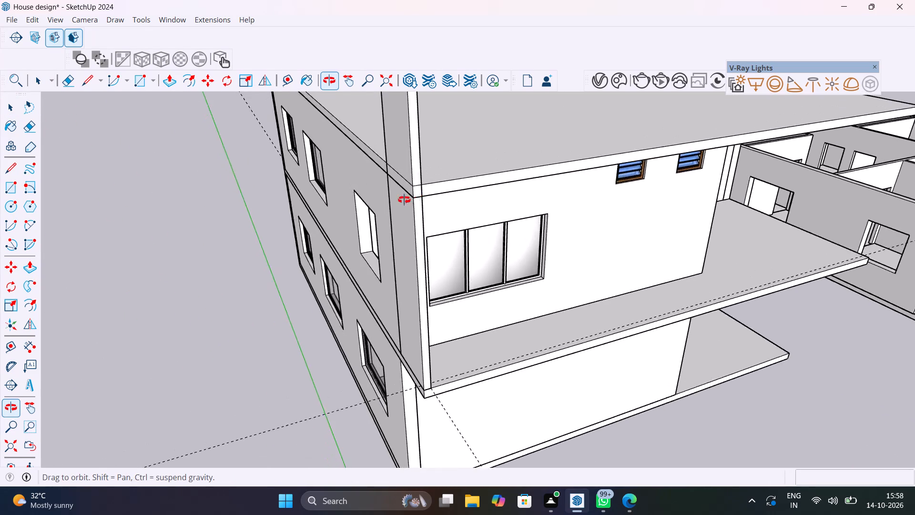
middle_click_drag(404, 200, 323, 230)
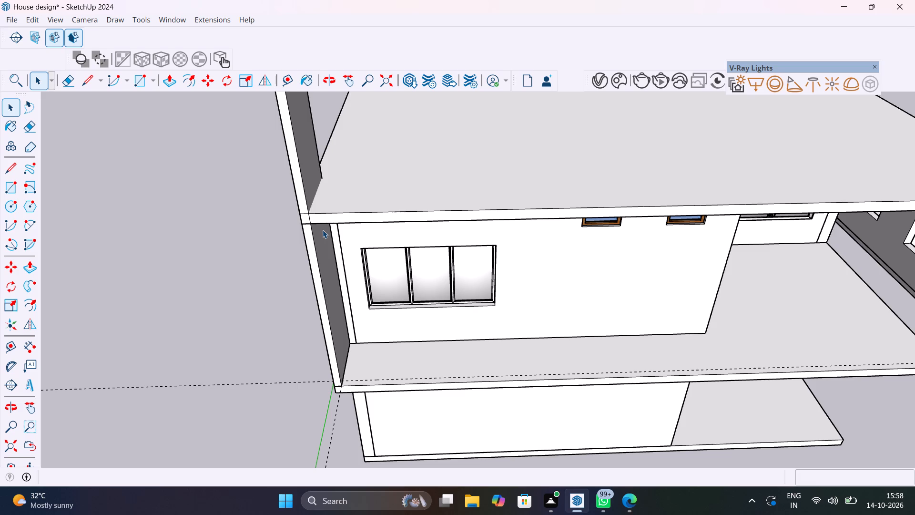
scroll(411, 290, "down", 1)
middle_click_drag(411, 290, 459, 261)
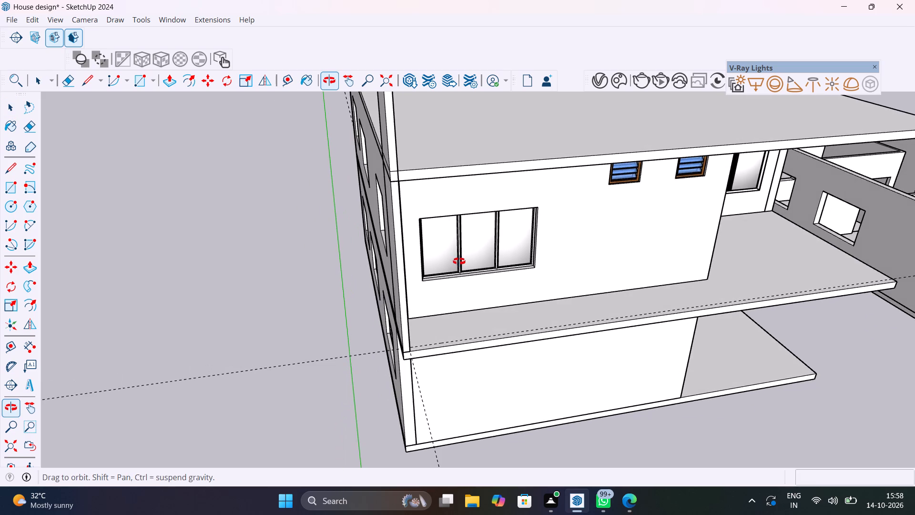
middle_click_drag(459, 261, 571, 324)
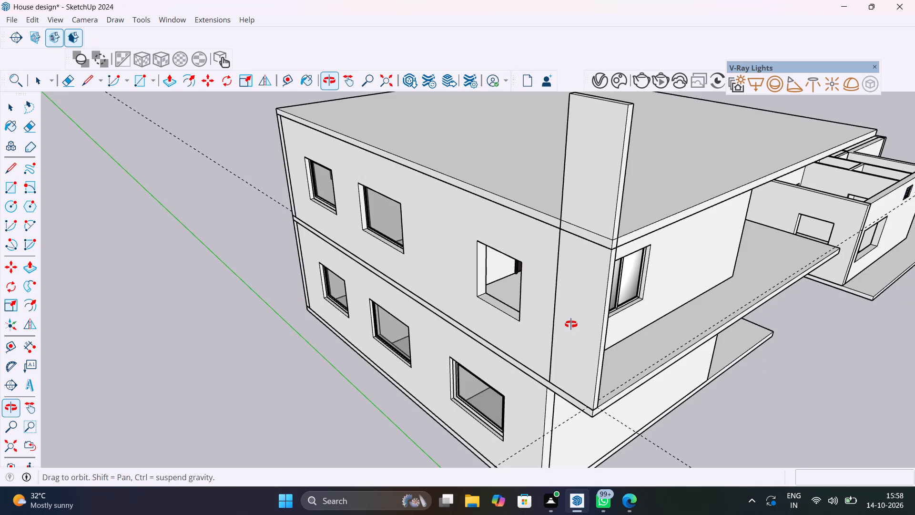
middle_click_drag(571, 324, 604, 324)
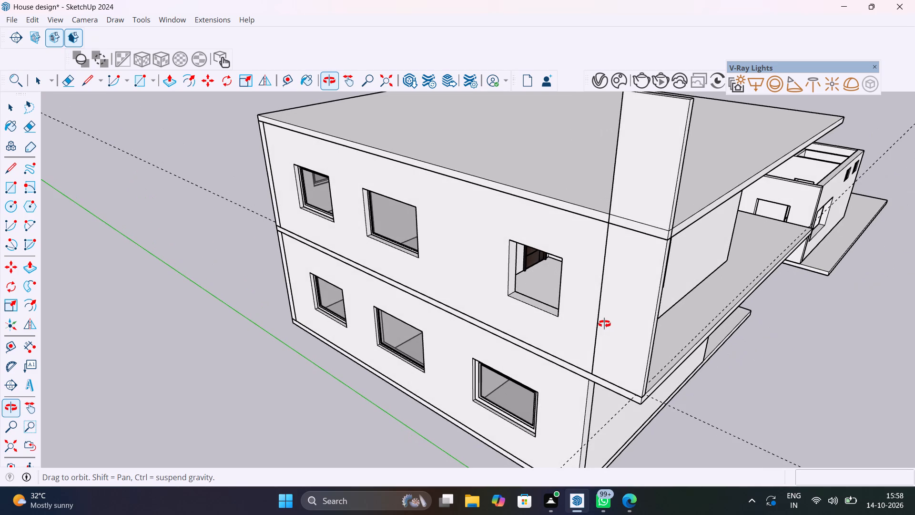
middle_click_drag(604, 324, 452, 332)
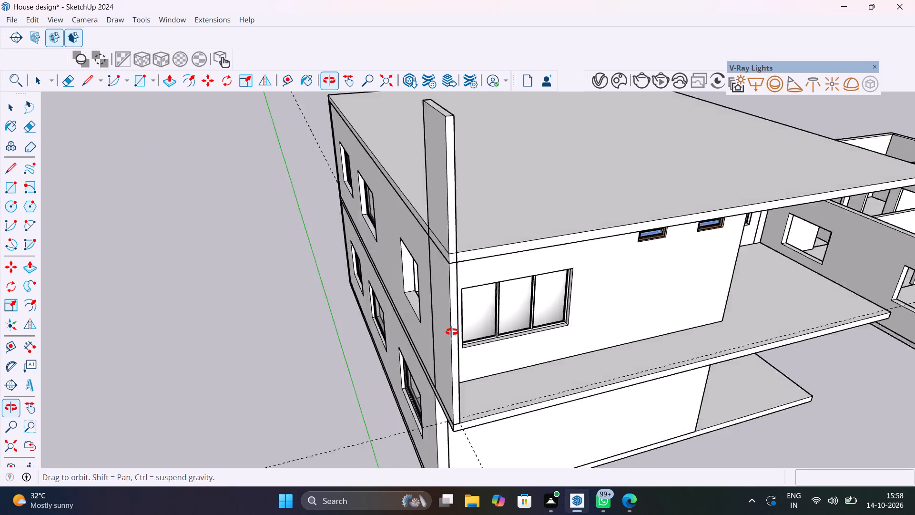
middle_click_drag(452, 332, 392, 370)
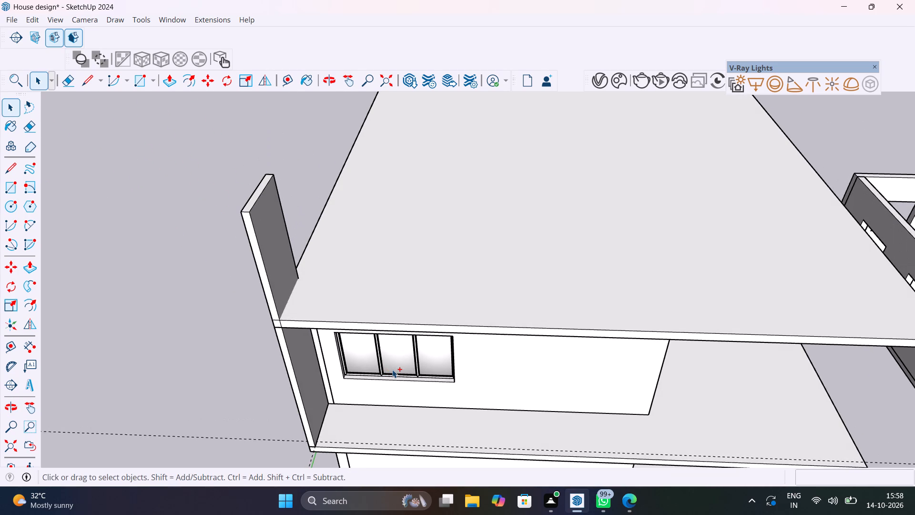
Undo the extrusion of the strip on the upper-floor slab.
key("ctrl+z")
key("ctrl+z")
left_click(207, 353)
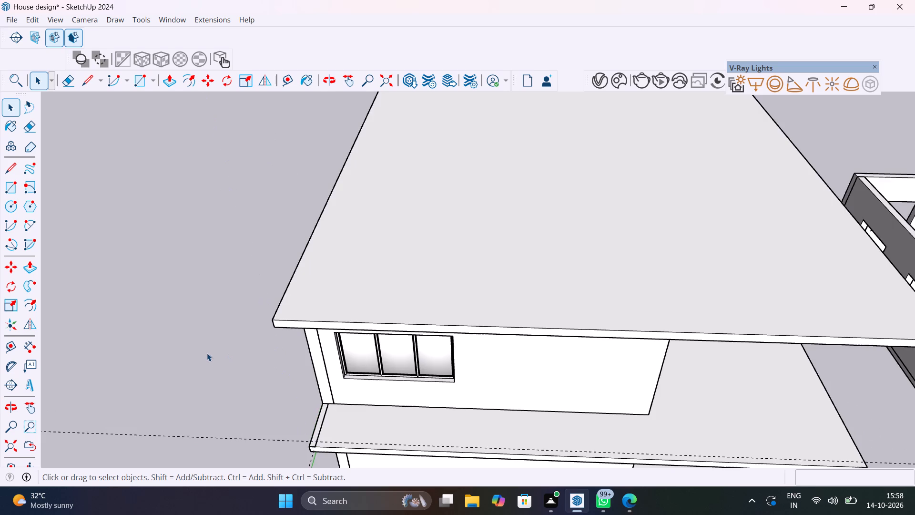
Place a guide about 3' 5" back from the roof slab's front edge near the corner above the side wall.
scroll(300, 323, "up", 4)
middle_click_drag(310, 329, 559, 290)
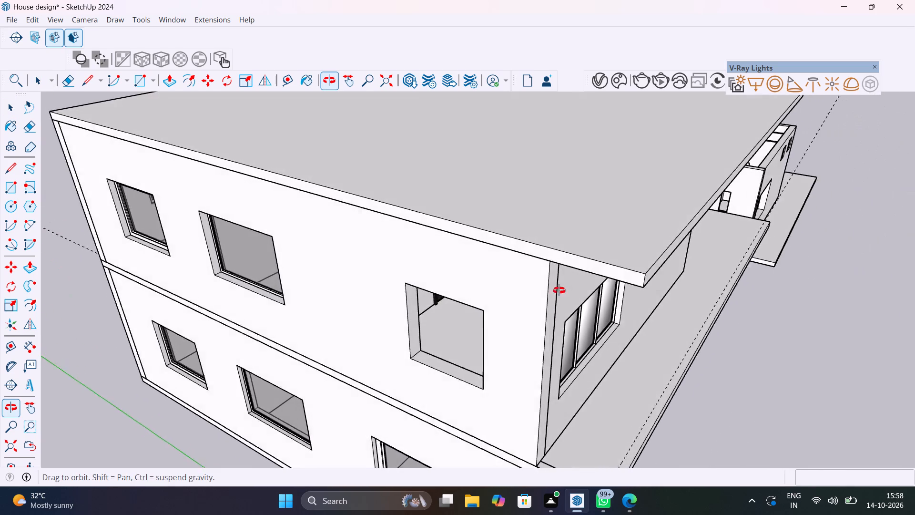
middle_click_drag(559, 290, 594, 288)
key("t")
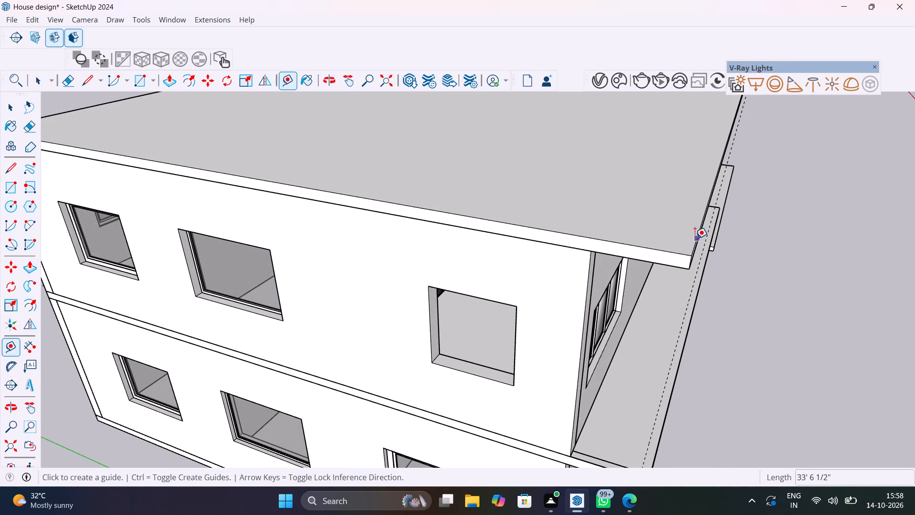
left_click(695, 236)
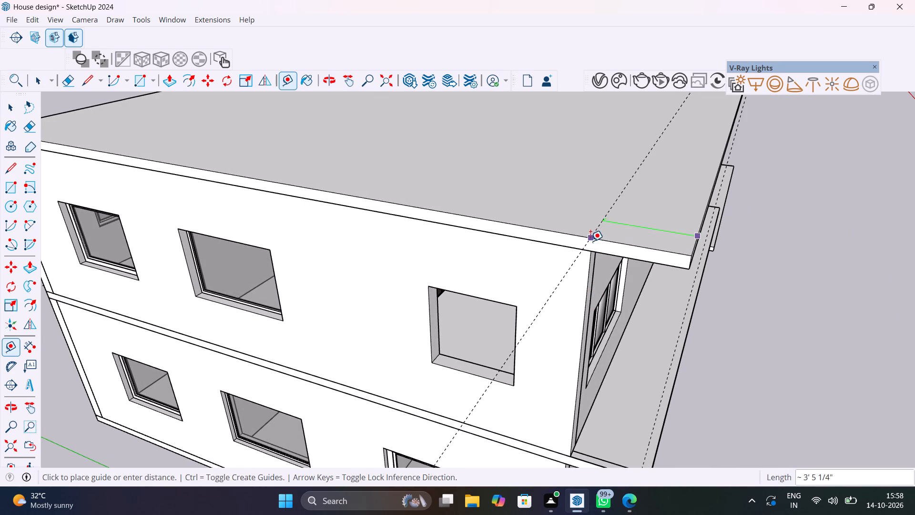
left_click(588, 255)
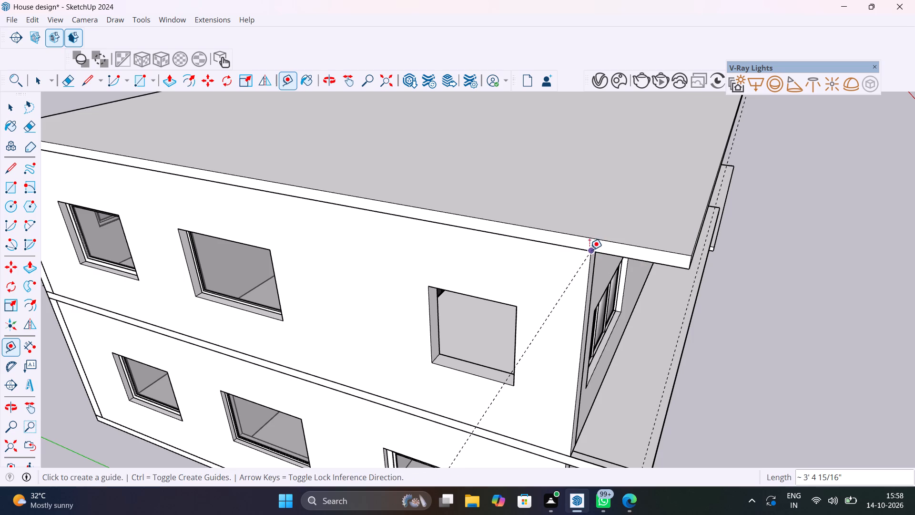
Place a guide on the roof slab 3' 4 1/2" back from its front edge, in line with the wall corner below.
middle_click_drag(579, 271, 642, 270)
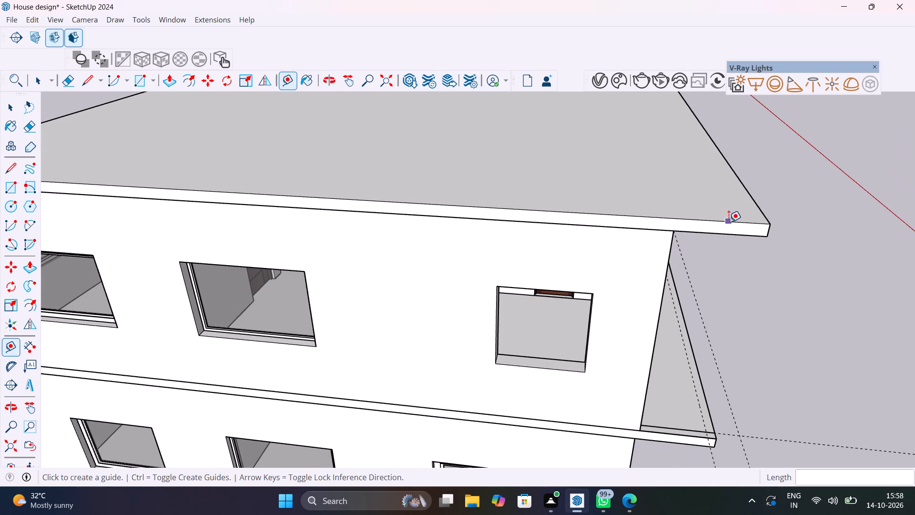
left_click(756, 204)
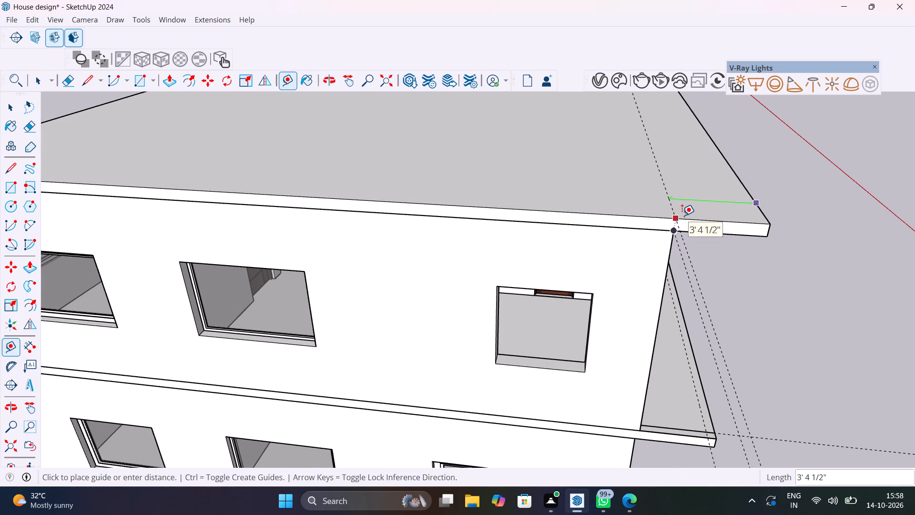
left_click(682, 215)
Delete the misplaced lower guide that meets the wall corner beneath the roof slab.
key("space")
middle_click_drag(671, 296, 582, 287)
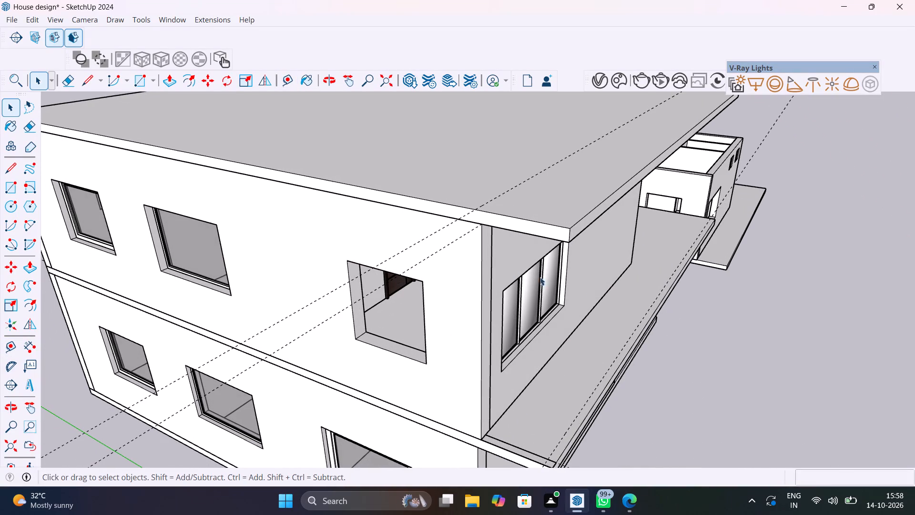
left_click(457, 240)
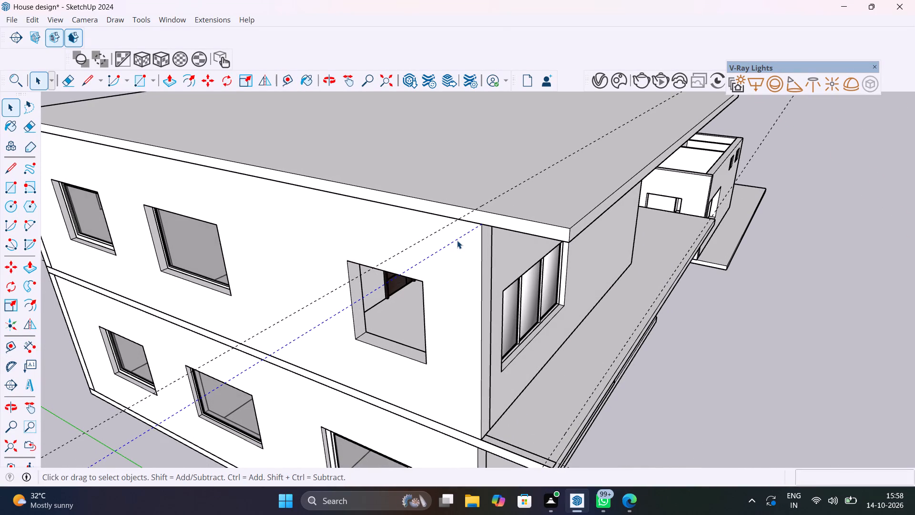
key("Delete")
Place a guide 4.5" in from the roof slab's side edge near the three-pane window.
middle_click_drag(482, 261, 445, 315)
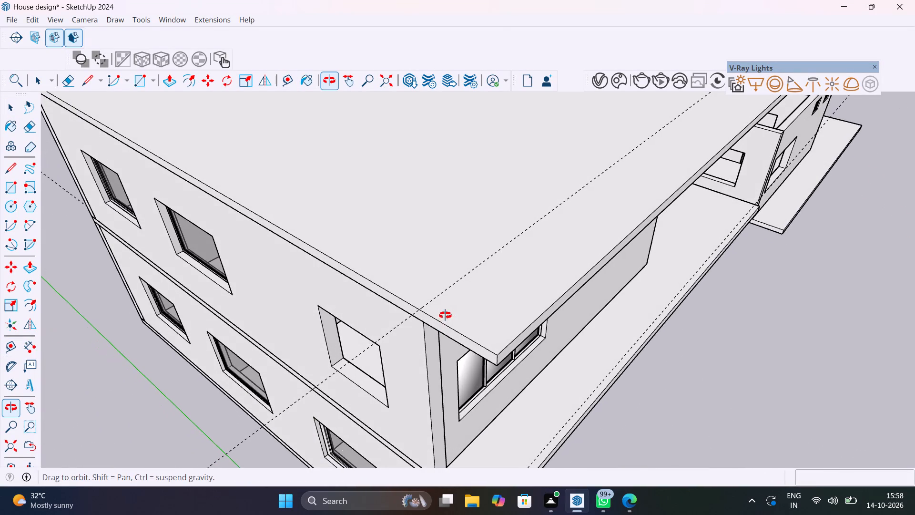
middle_click_drag(445, 315, 404, 312)
key("t")
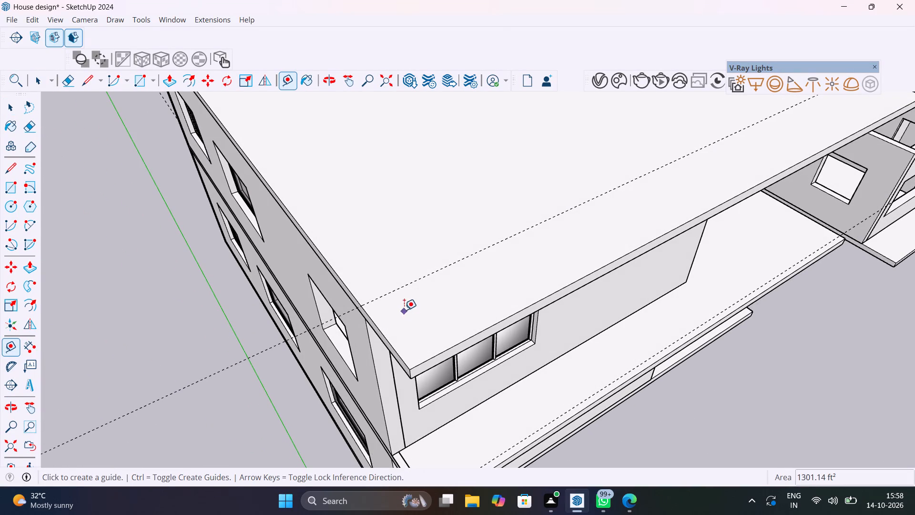
left_click(381, 332)
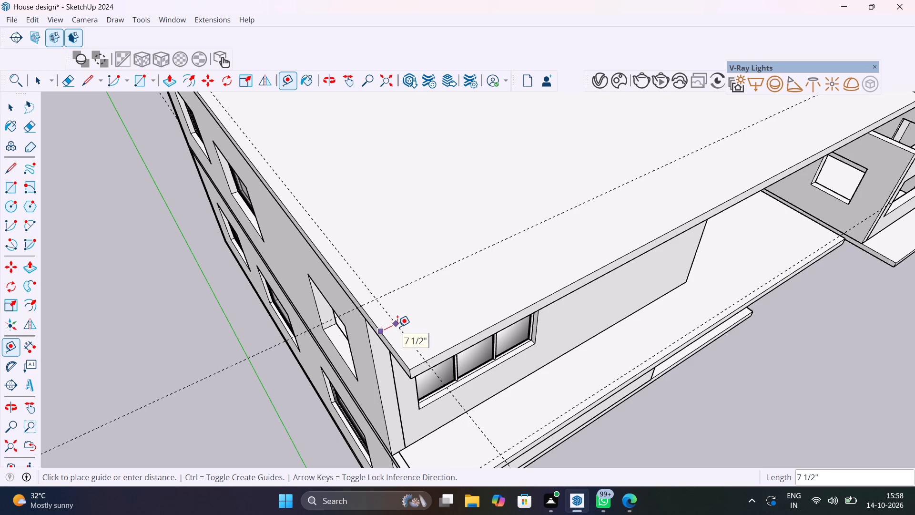
type("4.5\"")
key("Return")
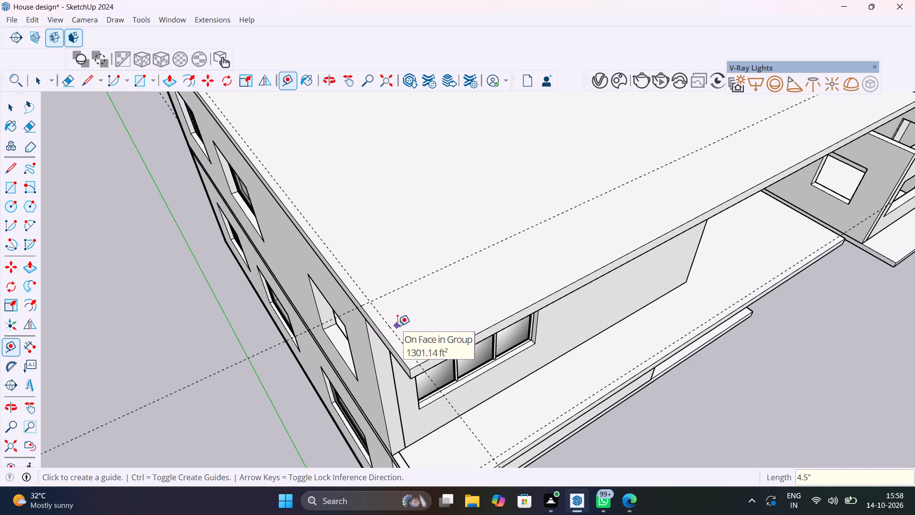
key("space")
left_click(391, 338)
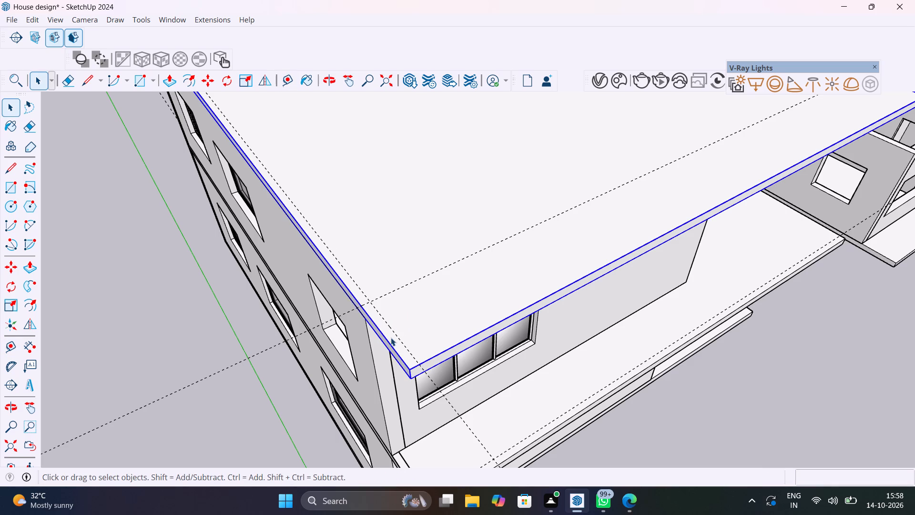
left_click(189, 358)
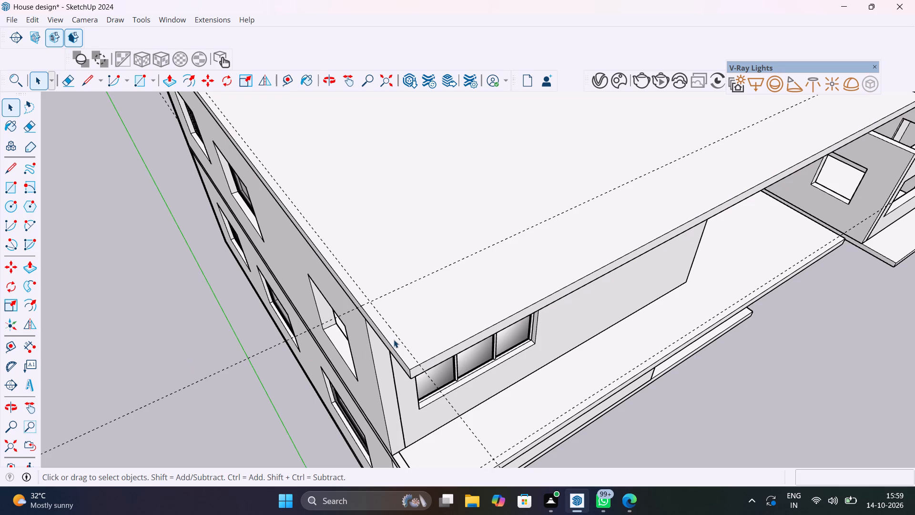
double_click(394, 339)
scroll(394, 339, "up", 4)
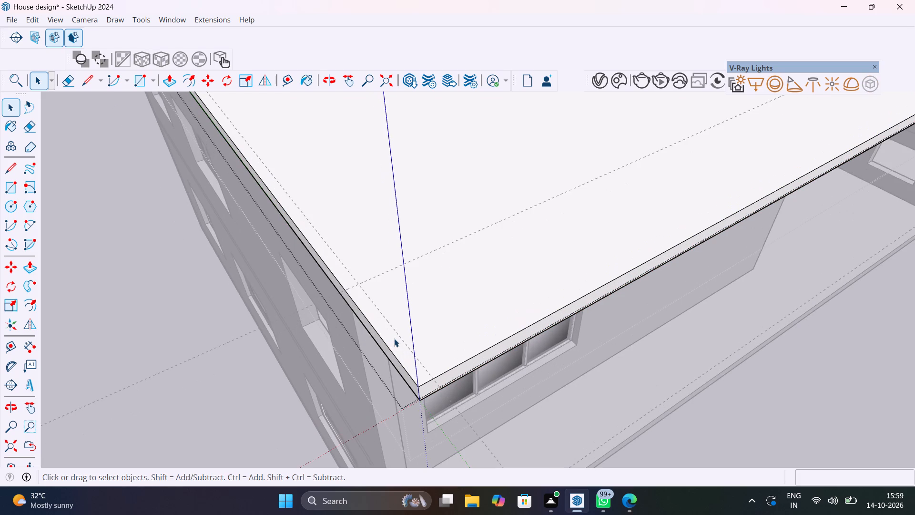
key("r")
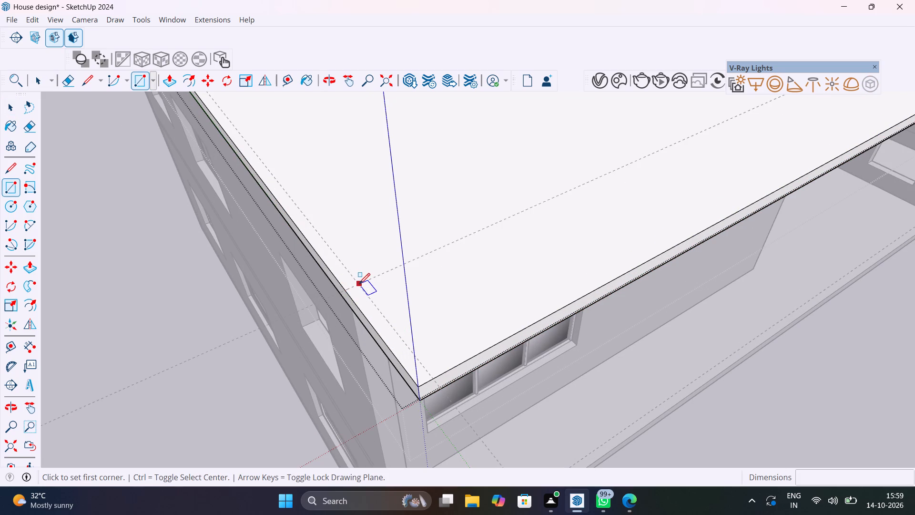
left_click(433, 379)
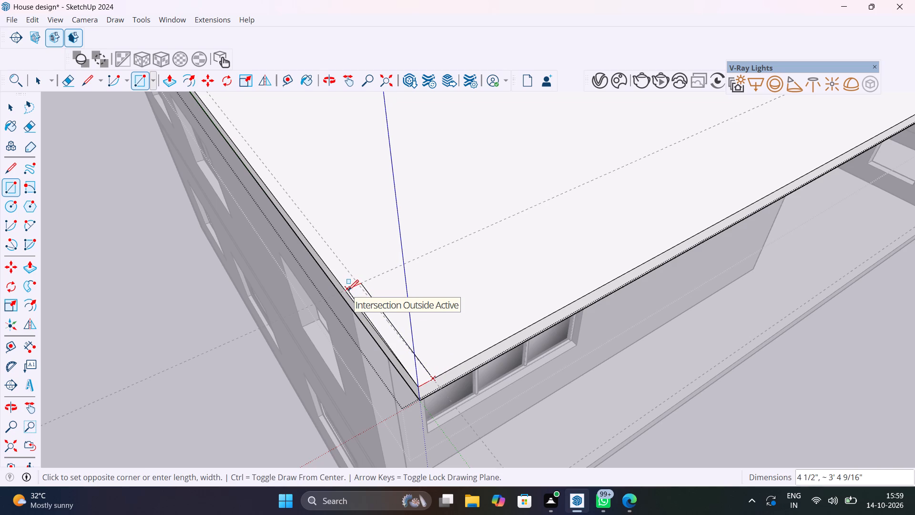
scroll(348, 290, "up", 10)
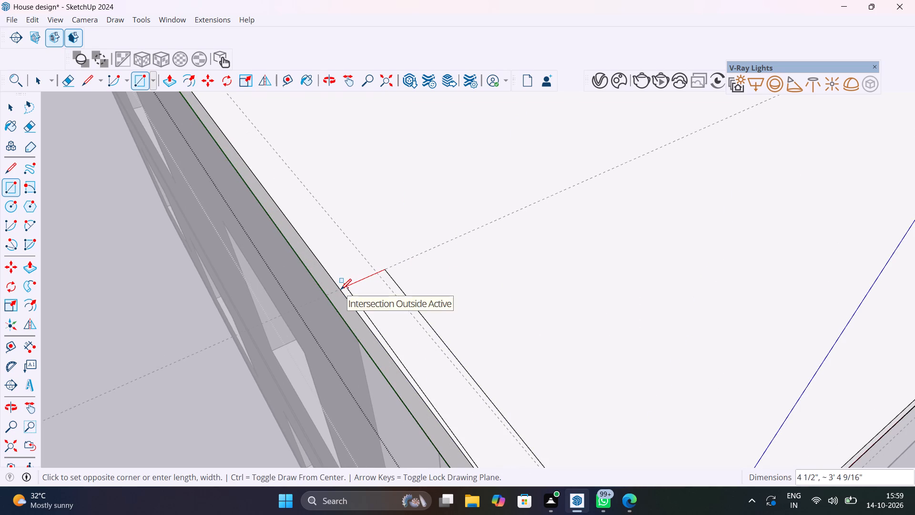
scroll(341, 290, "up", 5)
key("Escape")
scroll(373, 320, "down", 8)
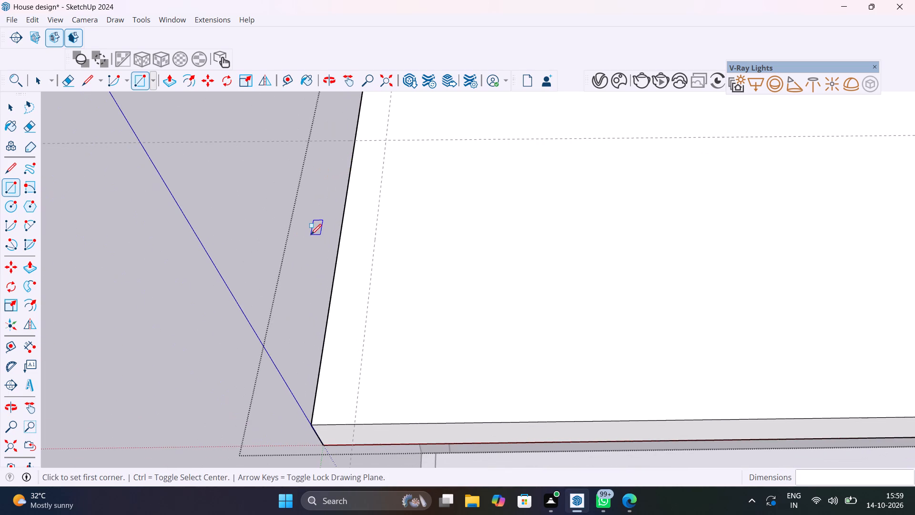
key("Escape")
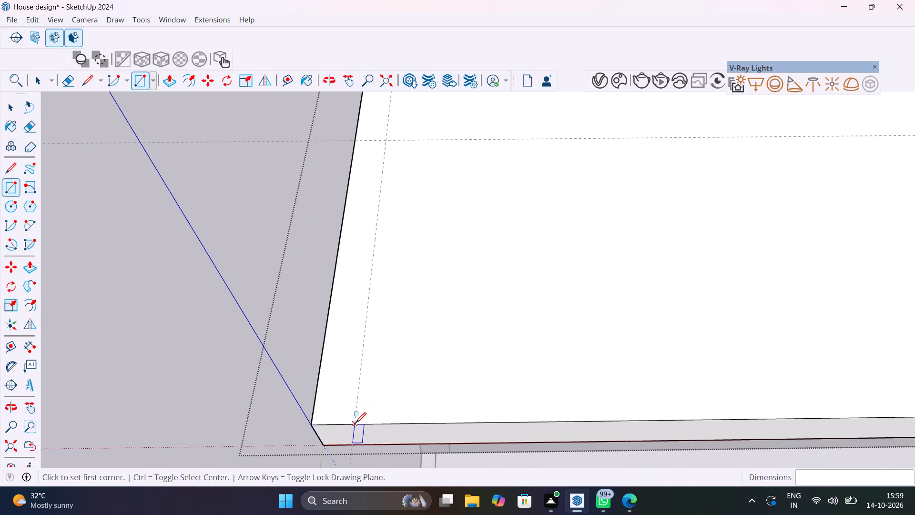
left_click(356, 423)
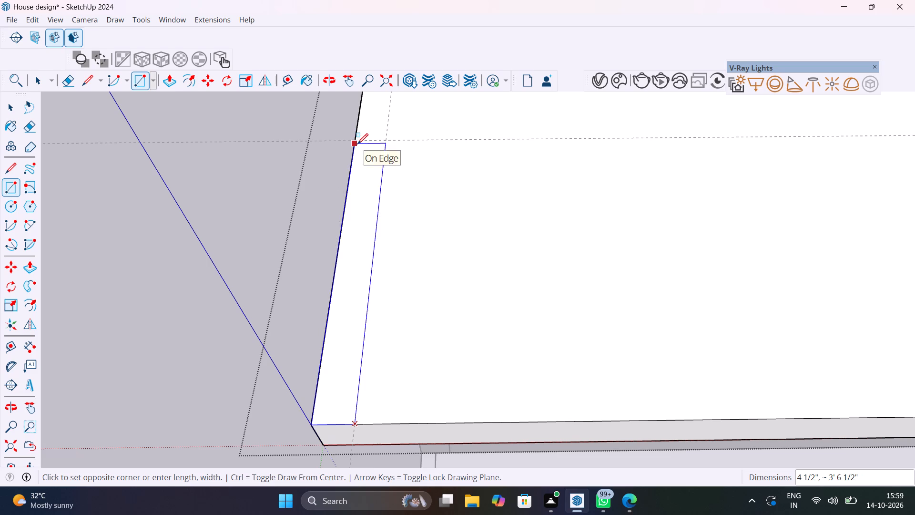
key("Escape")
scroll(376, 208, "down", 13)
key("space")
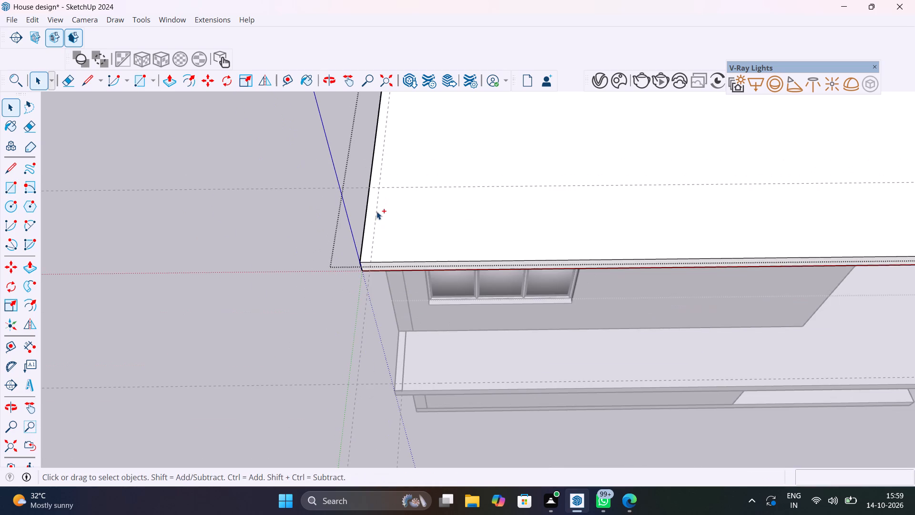
Undo the roof slab's 4.5" side-edge guide and the 3' 4 1/2" guide set back from its front edge.
key("ctrl+z")
key("ctrl+z")
key("ctrl+z")
key("ctrl+z")
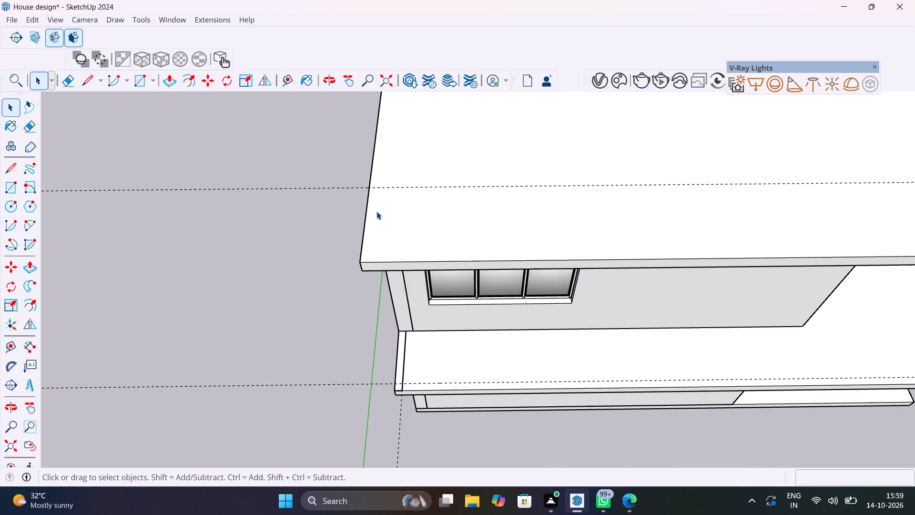
scroll(367, 242, "down", 1)
middle_click_drag(367, 242, 653, 184)
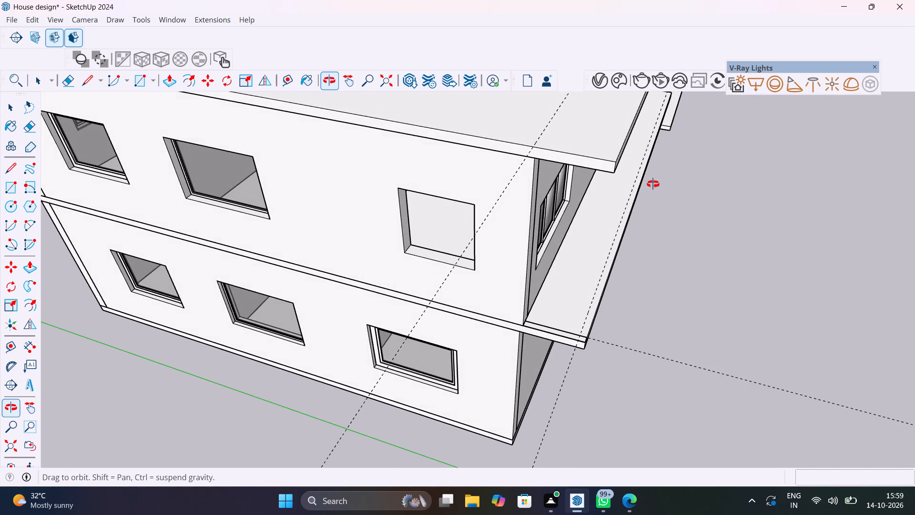
middle_click_drag(653, 184, 638, 247)
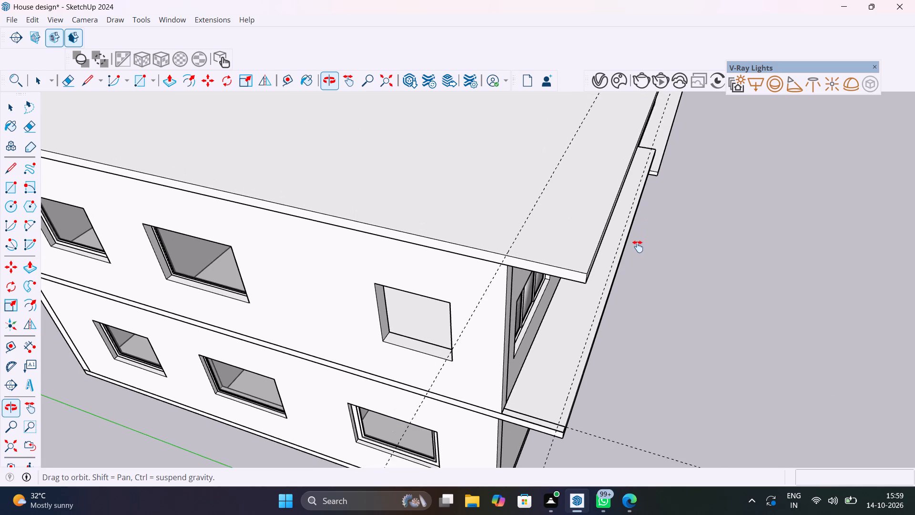
middle_click_drag(638, 247, 600, 257)
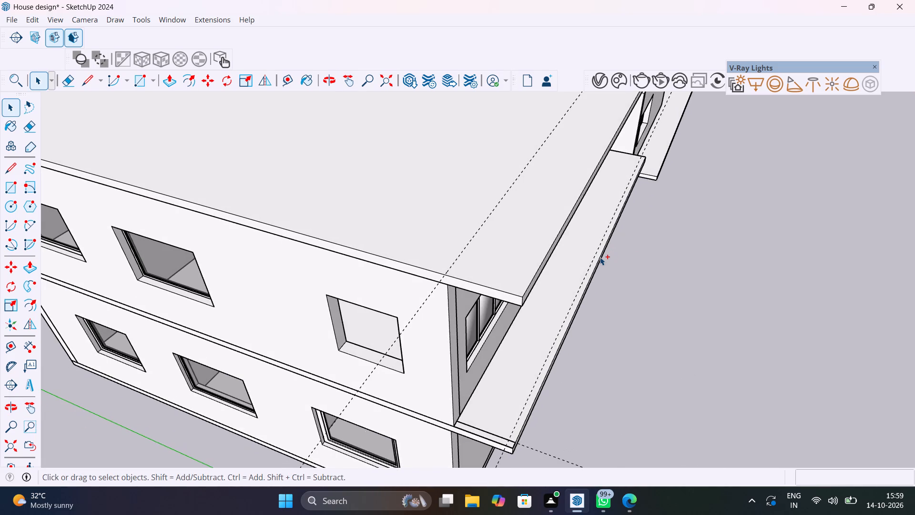
key("ctrl+z")
key("ctrl+z")
key("ctrl+z")
Place a guide on the roof slab 3' back from its front edge.
key("t")
left_click(536, 269)
type("3'")
key("Return")
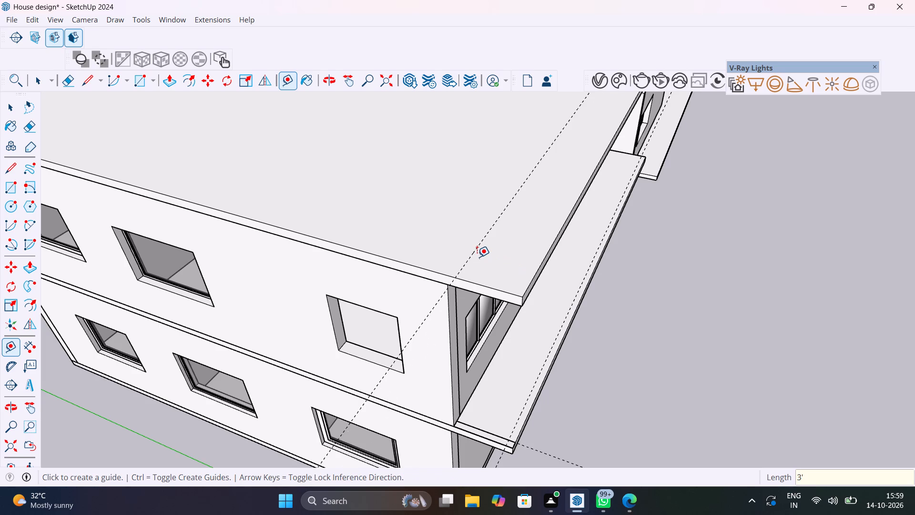
Place a guide 4.5" in from the roof slab's side edge above the window wall.
left_click(487, 287)
type("4.5\"")
key("Return")
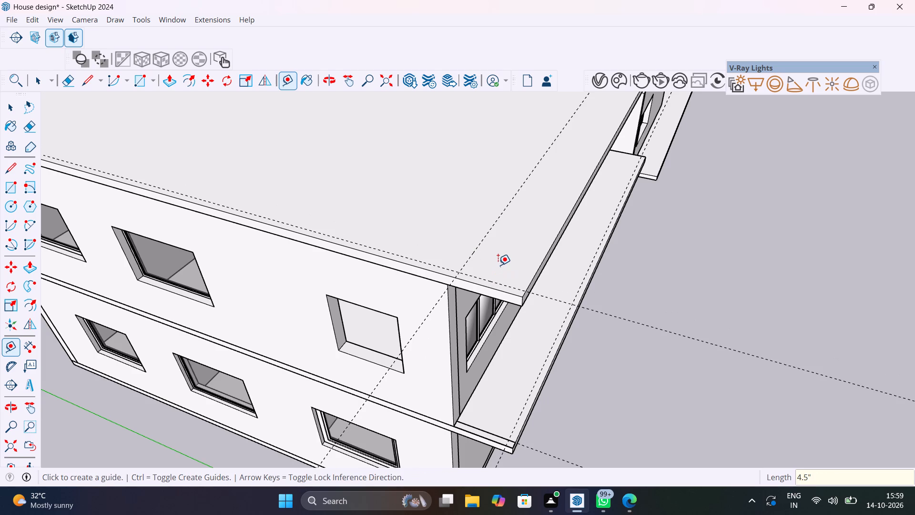
Inside the roof slab group, draw a 3' by 4 1/2" rectangle at the front corner between the guides and the slab edges.
scroll(483, 287, "up", 8)
middle_click_drag(499, 300, 363, 335)
key("space")
double_click(402, 322)
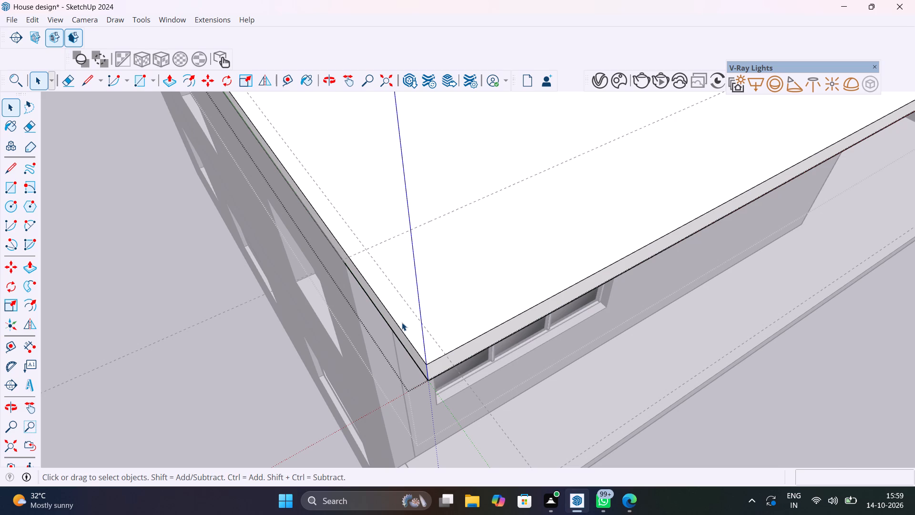
key("r")
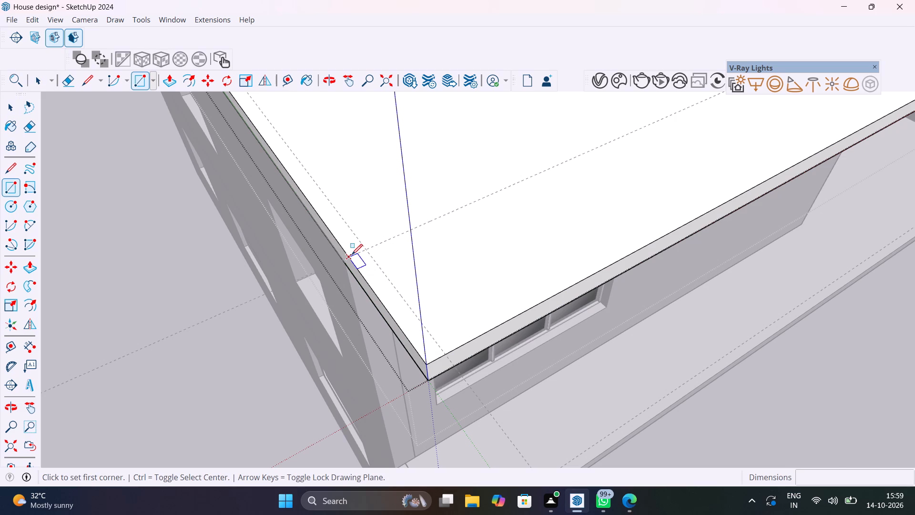
left_click(352, 255)
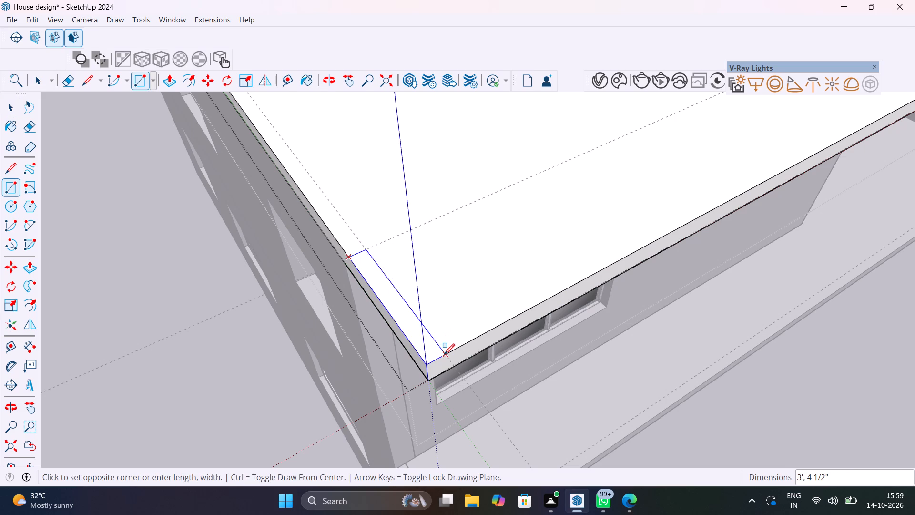
left_click(444, 354)
Push the corner rectangle down 6" through the roof slab to cut a notch, and leave the group.
key("p")
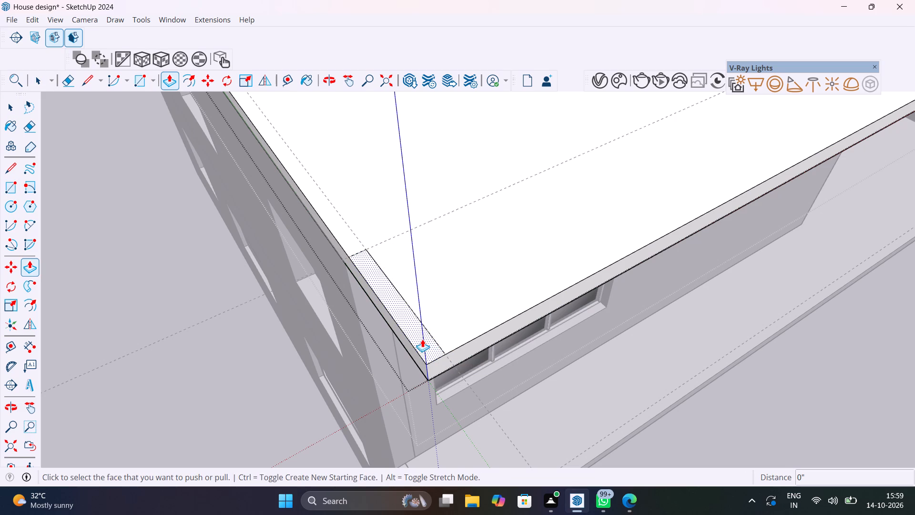
left_click(422, 339)
left_click(427, 367)
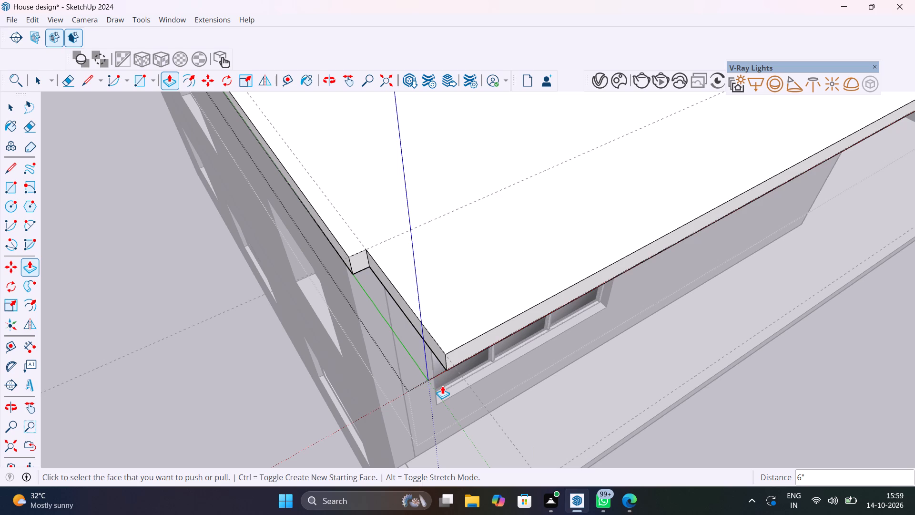
key("space")
left_click(234, 366)
Raise the 4.5" strip at the upper-floor slab's side edge 10' 6" through the notch, level with the roof slab's top.
scroll(234, 365, "down", 6)
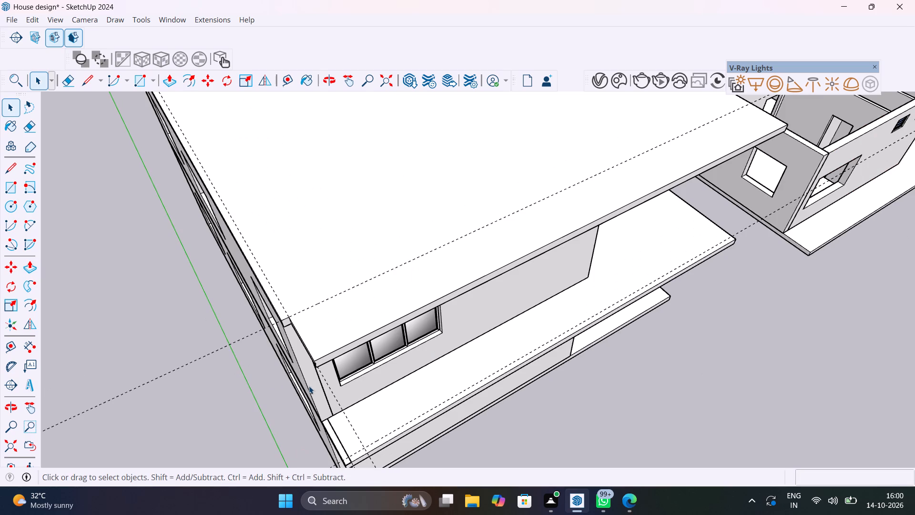
middle_click_drag(355, 365, 472, 257, "shift")
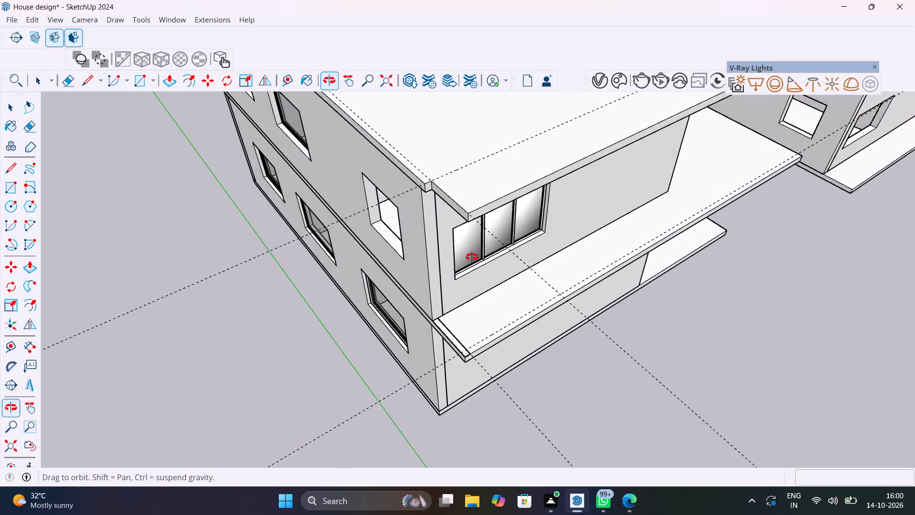
middle_click_drag(472, 257, 375, 317, "shift")
scroll(366, 371, "up", 4)
left_click(366, 371)
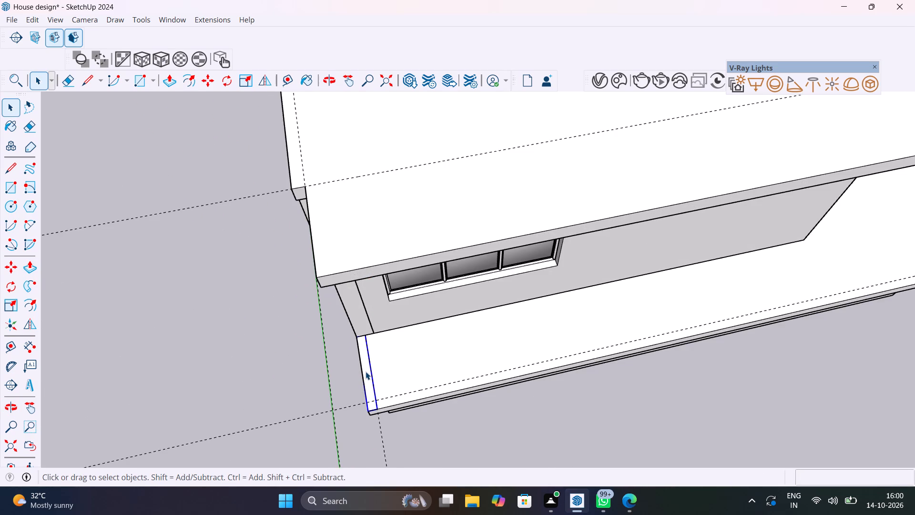
double_click(366, 371)
key("p")
left_click(366, 371)
scroll(363, 349, "down", 6)
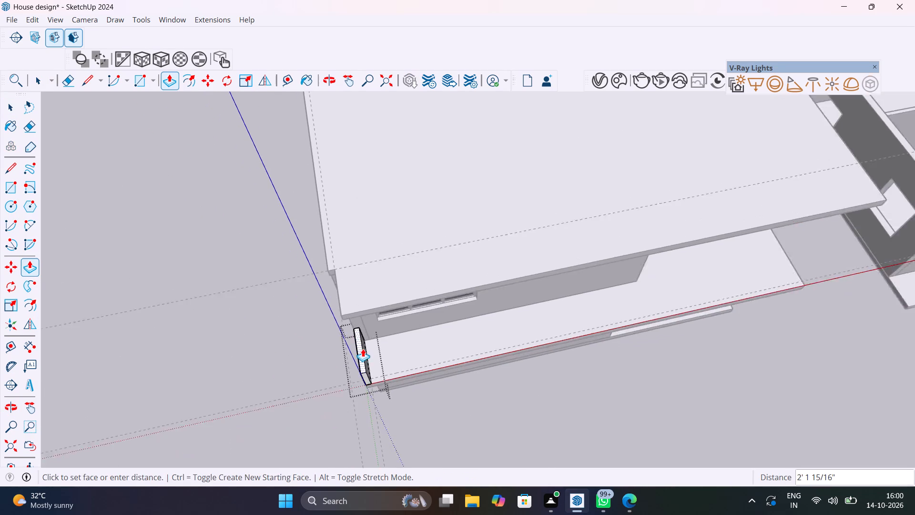
scroll(363, 349, "down", 7)
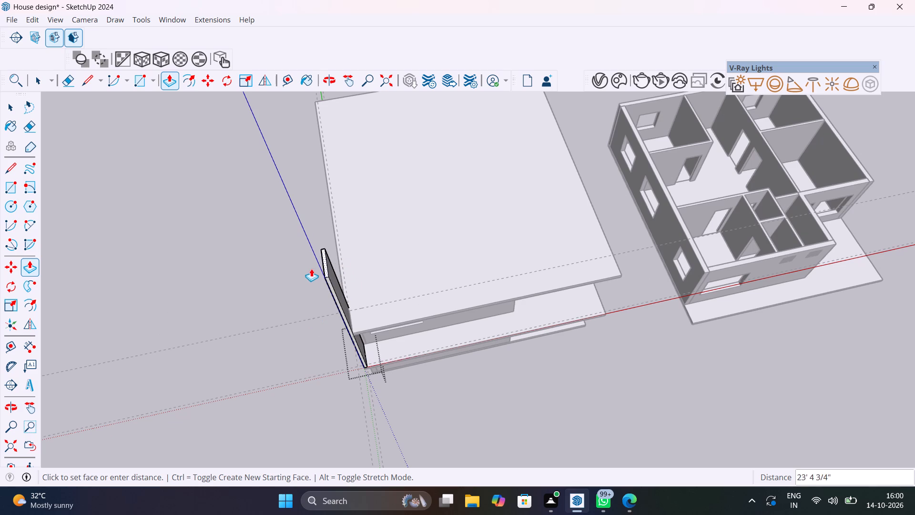
middle_click_drag(327, 296, 561, 204)
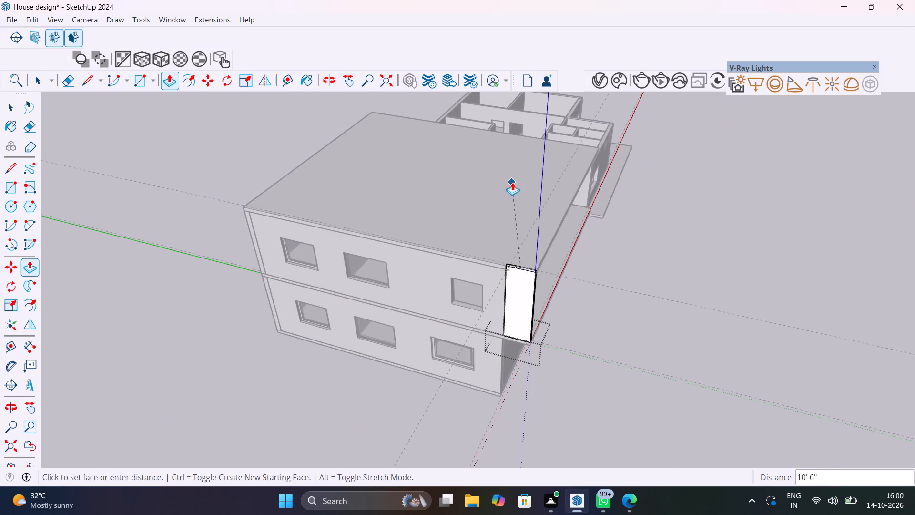
scroll(535, 270, "down", 1)
middle_click_drag(535, 270, 470, 252)
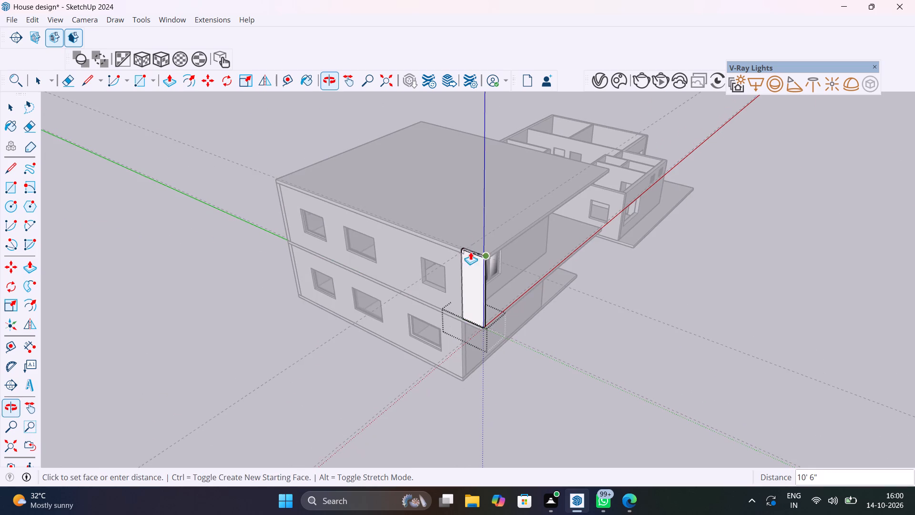
left_click(487, 219)
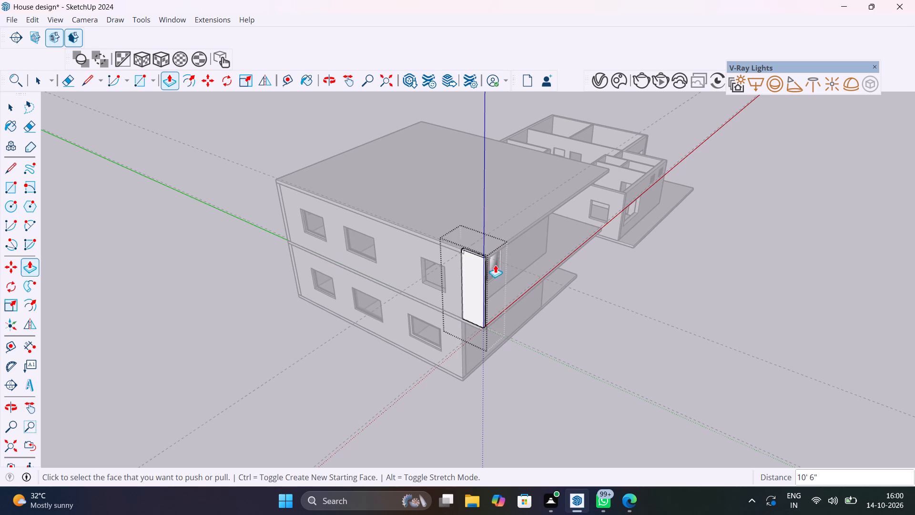
key("space")
left_click(556, 339)
Examine the raised strip wall and its junction with the notched roof slab corner from the side and front.
middle_click_drag(518, 328, 434, 411)
scroll(407, 293, "up", 11)
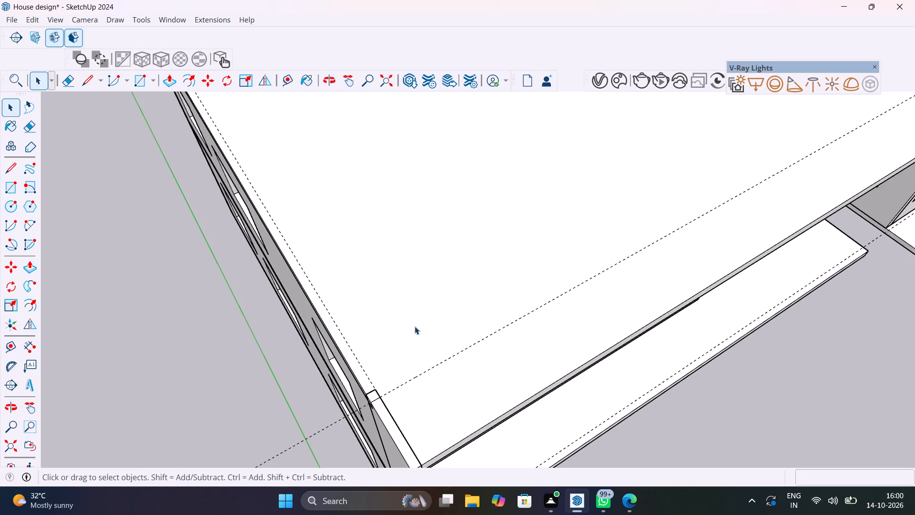
middle_click_drag(422, 342, 629, 249, "shift")
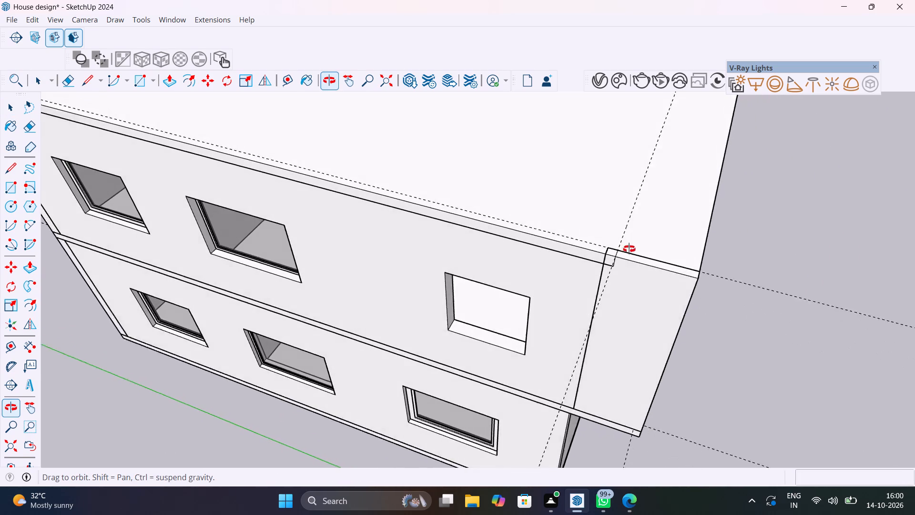
middle_click_drag(629, 249, 768, 212, "shift")
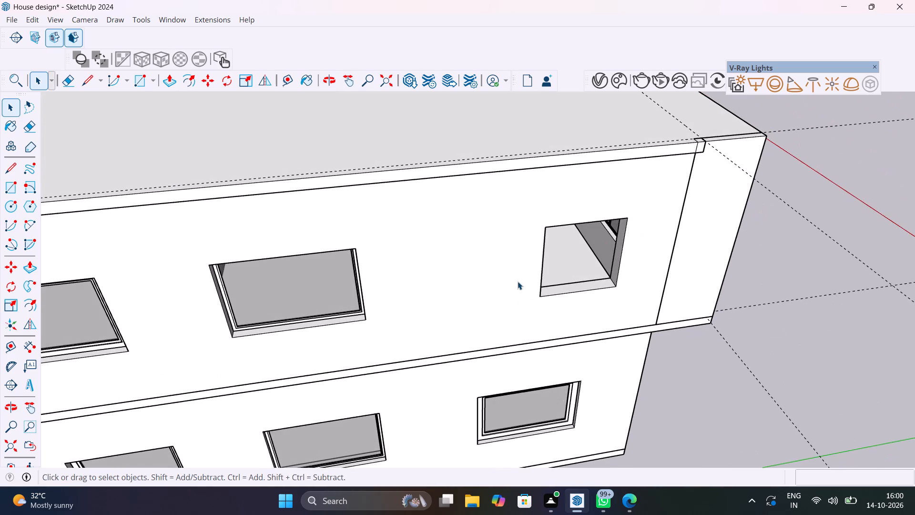
middle_click_drag(450, 295, 442, 236, "shift")
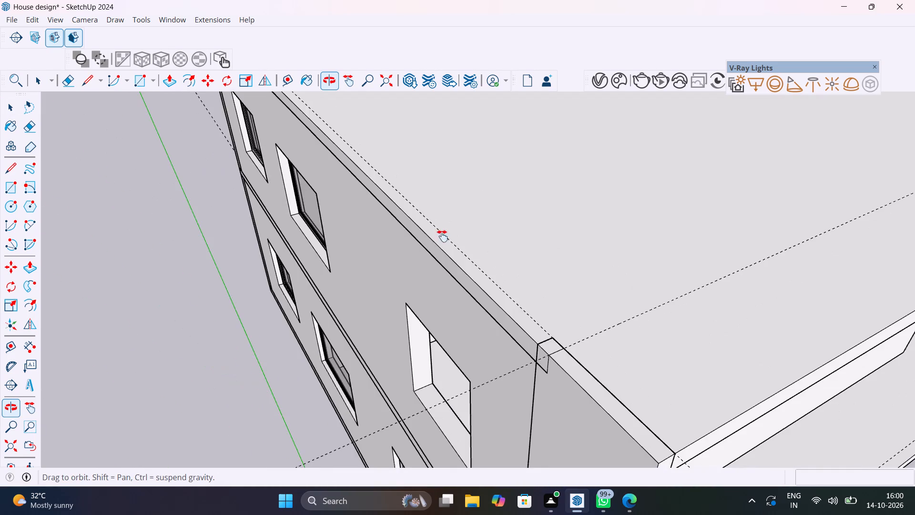
middle_click_drag(442, 236, 517, 176, "shift")
scroll(556, 250, "down", 7)
middle_click_drag(614, 345, 531, 312, "shift")
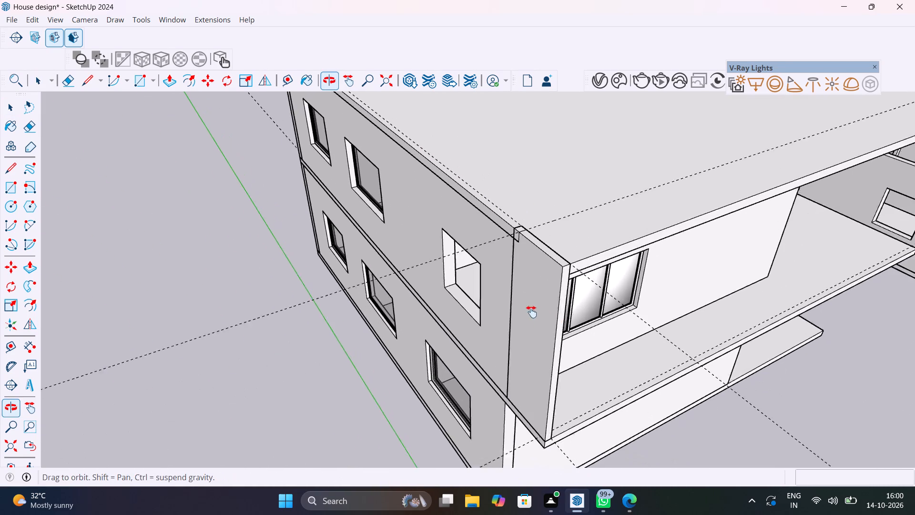
Undo the raised strip wall, the roof slab's corner notch and the rectangle drawn for it.
middle_click_drag(531, 312, 508, 299, "shift")
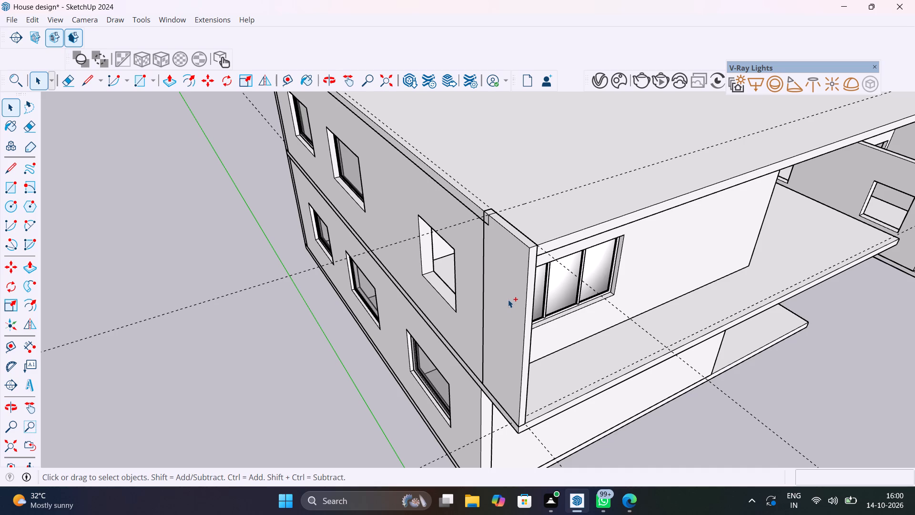
key("ctrl+z")
key("ctrl+z")
key("ctrl+z")
key("ctrl+z")
key("ctrl+z")
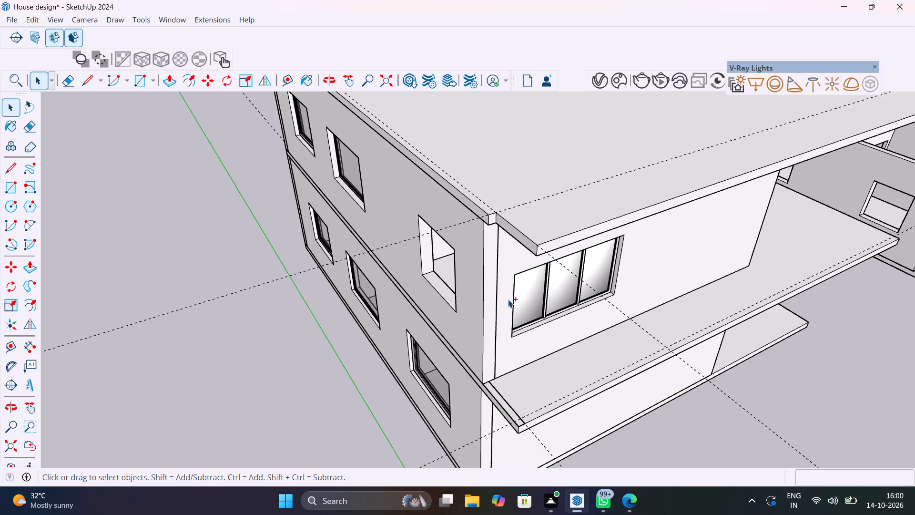
key("ctrl+z")
key("ctrl+z")
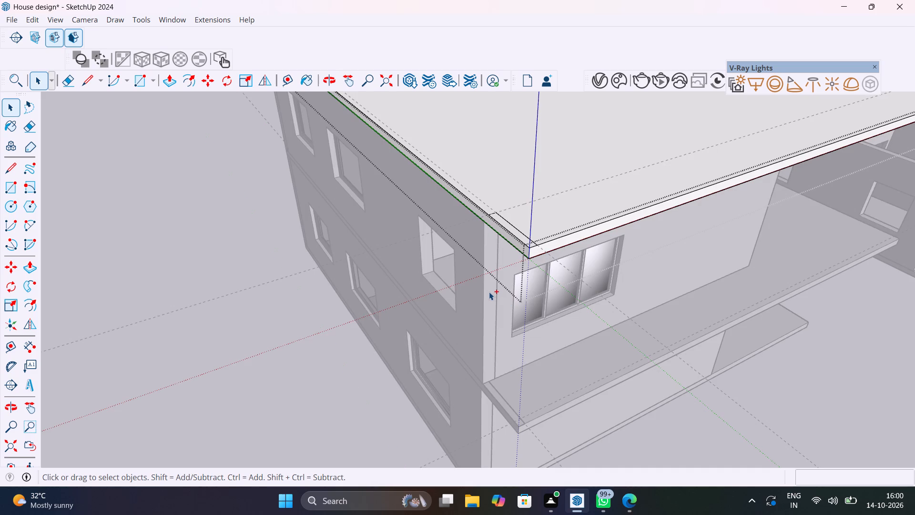
key("ctrl+z")
left_click(286, 313)
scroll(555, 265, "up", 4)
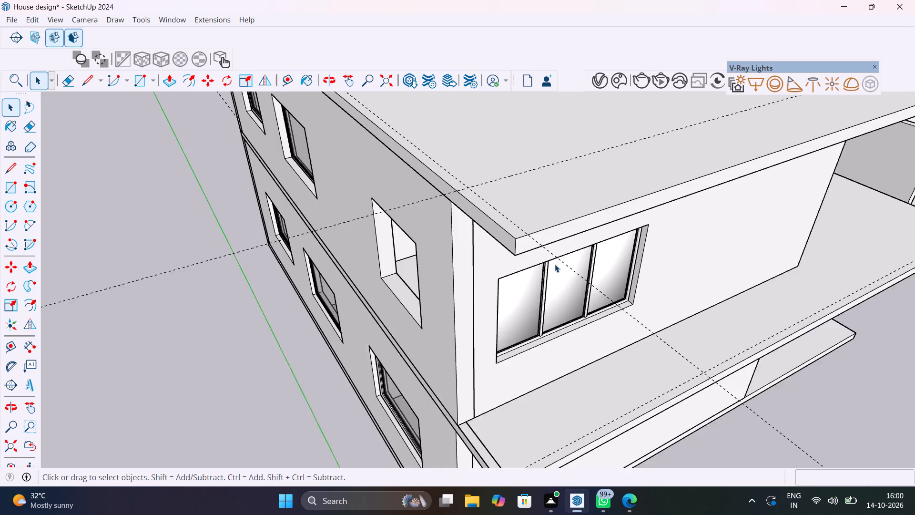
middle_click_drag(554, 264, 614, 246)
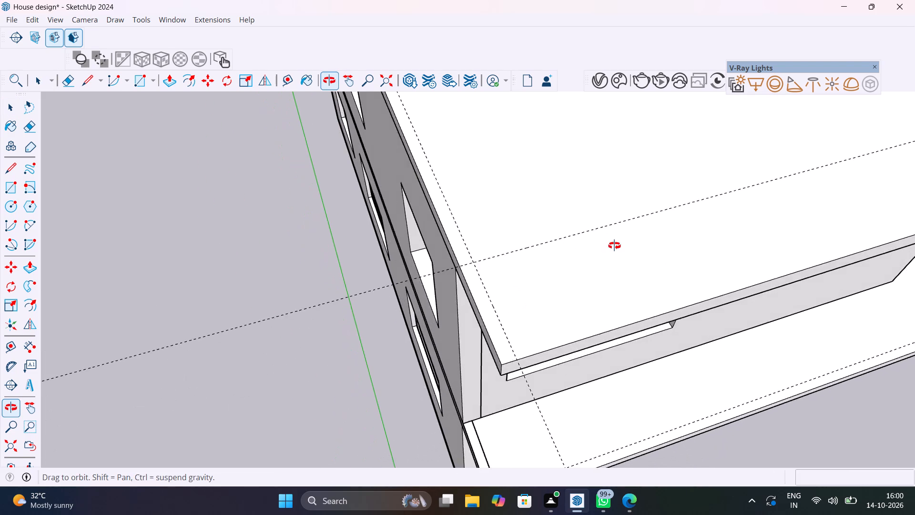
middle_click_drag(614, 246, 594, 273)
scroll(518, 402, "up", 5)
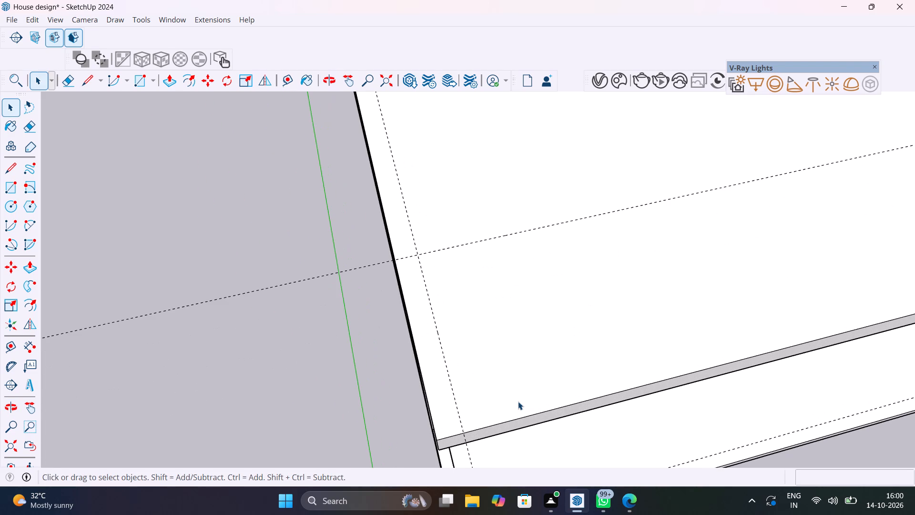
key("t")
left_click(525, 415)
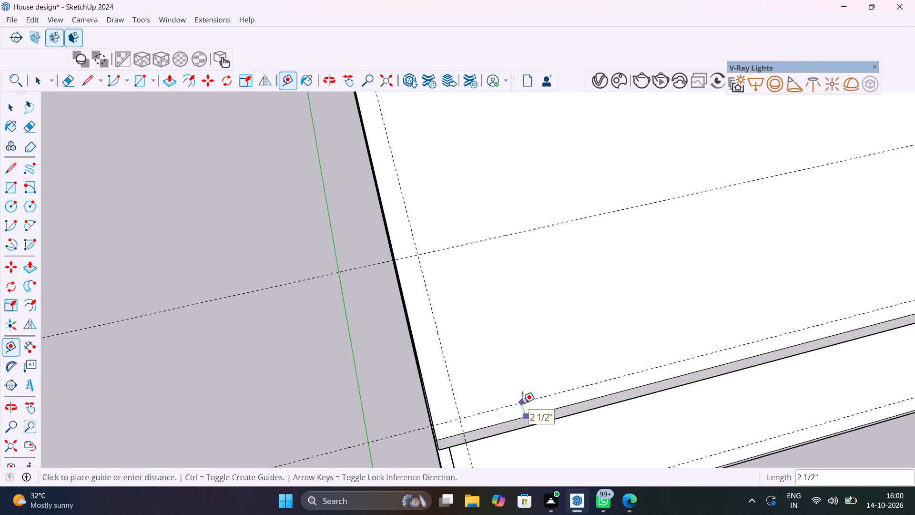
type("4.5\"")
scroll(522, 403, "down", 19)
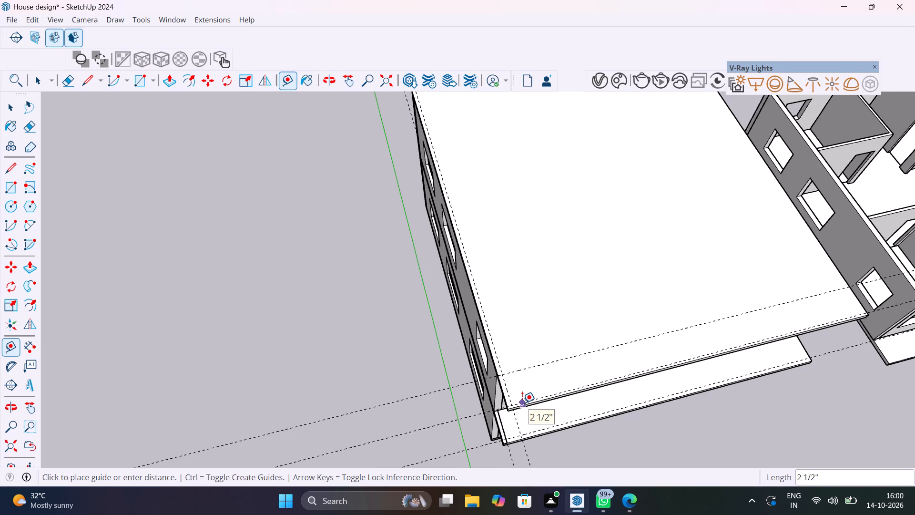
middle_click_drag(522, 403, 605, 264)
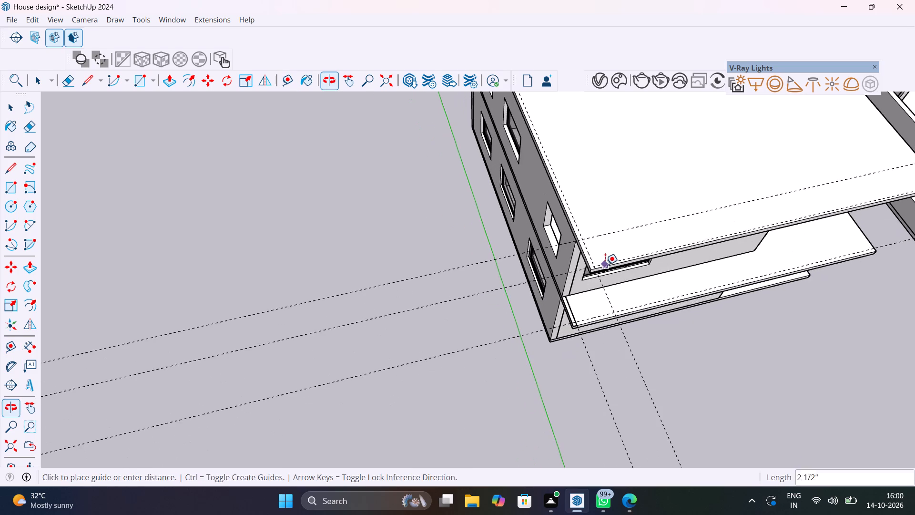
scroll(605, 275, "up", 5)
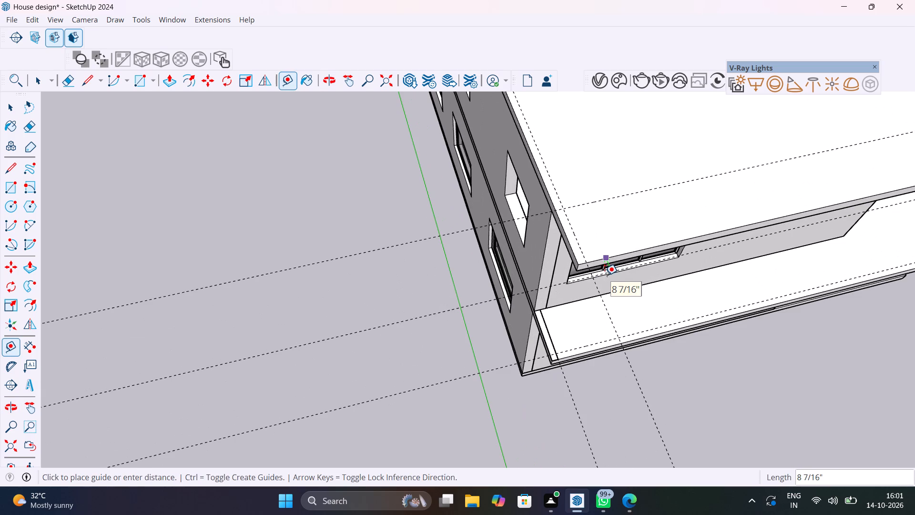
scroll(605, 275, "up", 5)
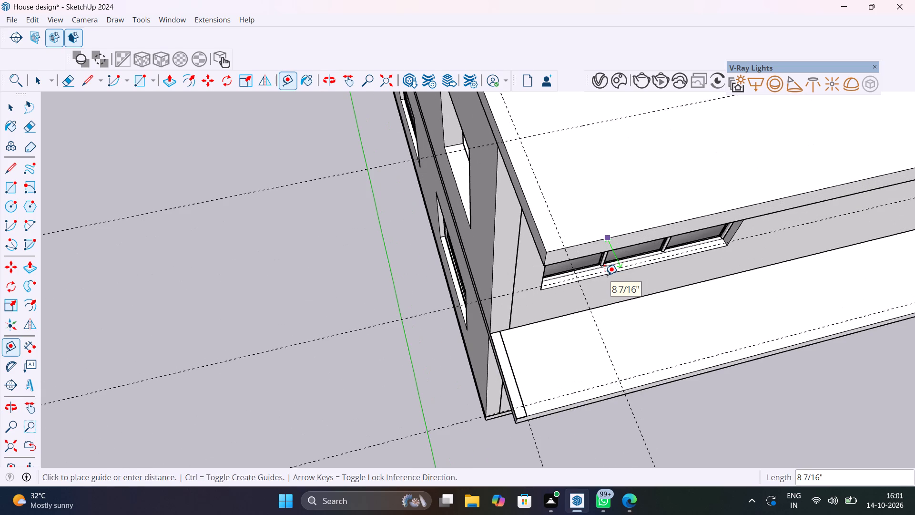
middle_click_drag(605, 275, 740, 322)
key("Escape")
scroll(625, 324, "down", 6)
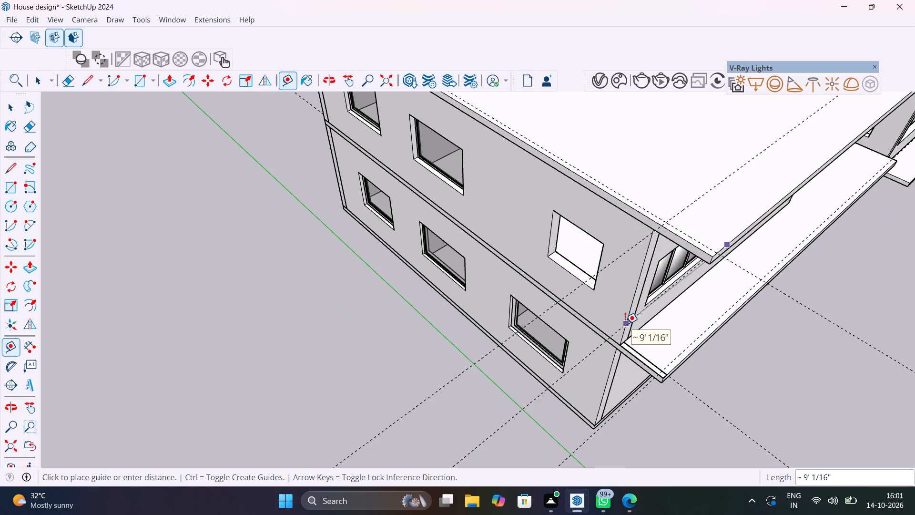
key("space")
Examine how the roof slab's front overhang lines up with the upper-floor slab edge from the side, above and below.
middle_click_drag(625, 324, 646, 336, "shift")
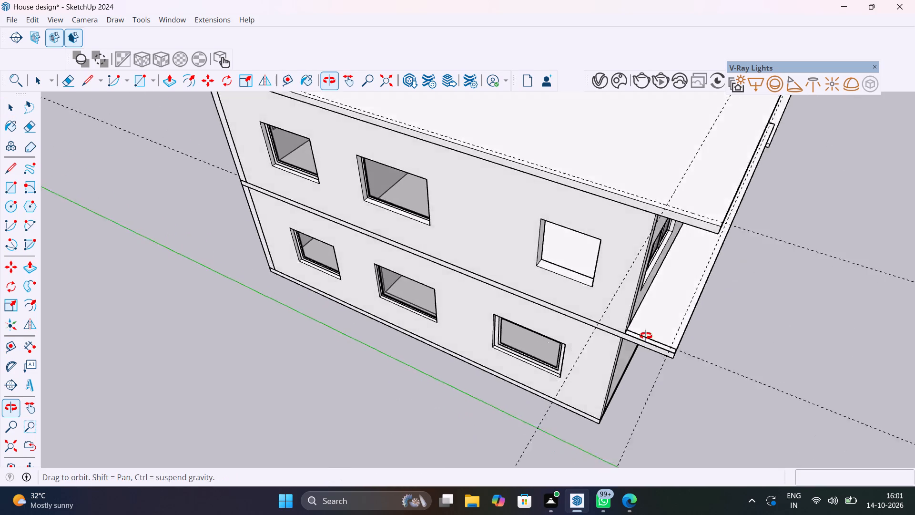
middle_click_drag(646, 336, 621, 319, "shift")
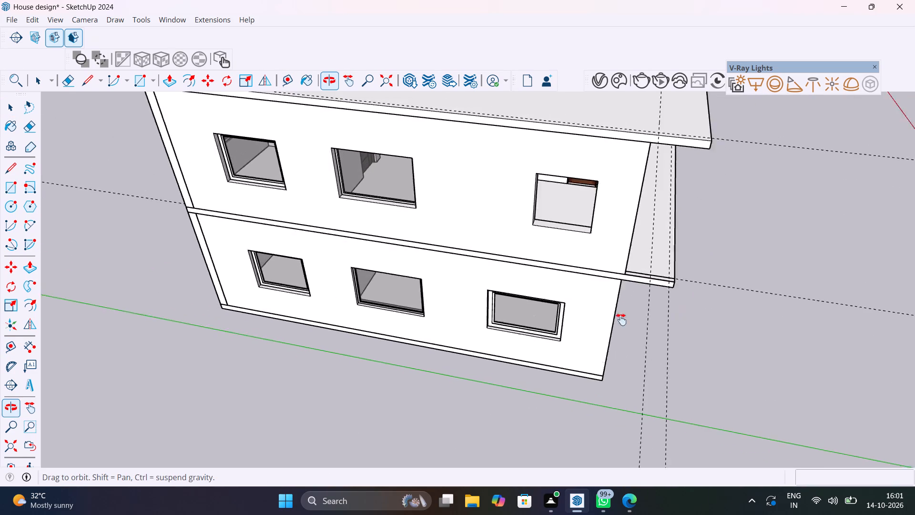
middle_click_drag(621, 319, 603, 449, "shift")
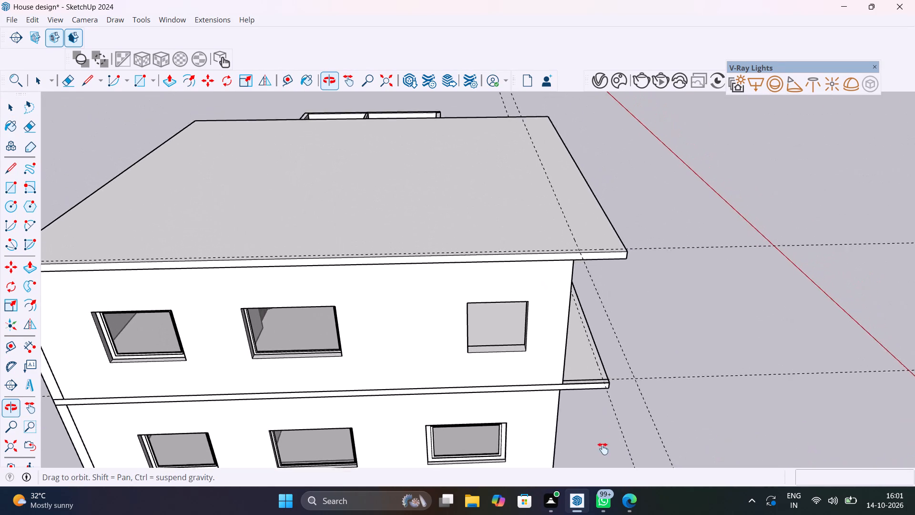
middle_click_drag(603, 449, 600, 397, "shift")
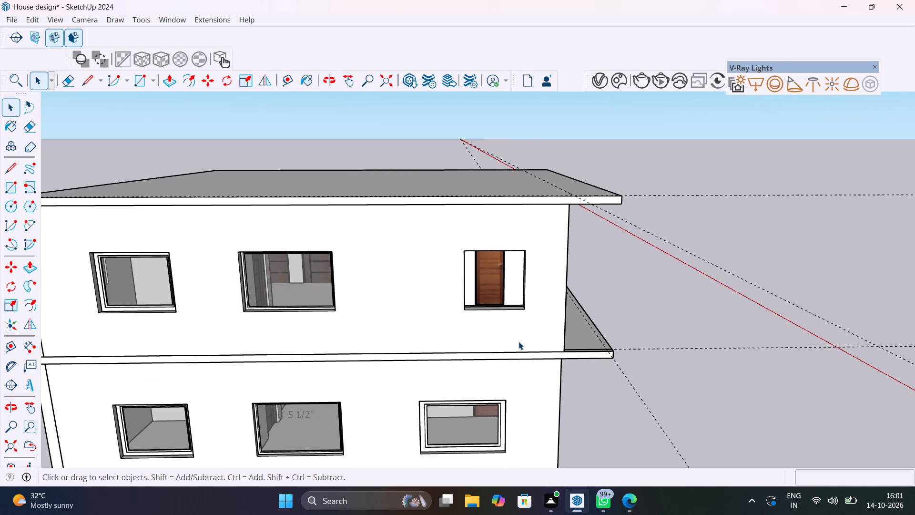
middle_click_drag(443, 349, 408, 356)
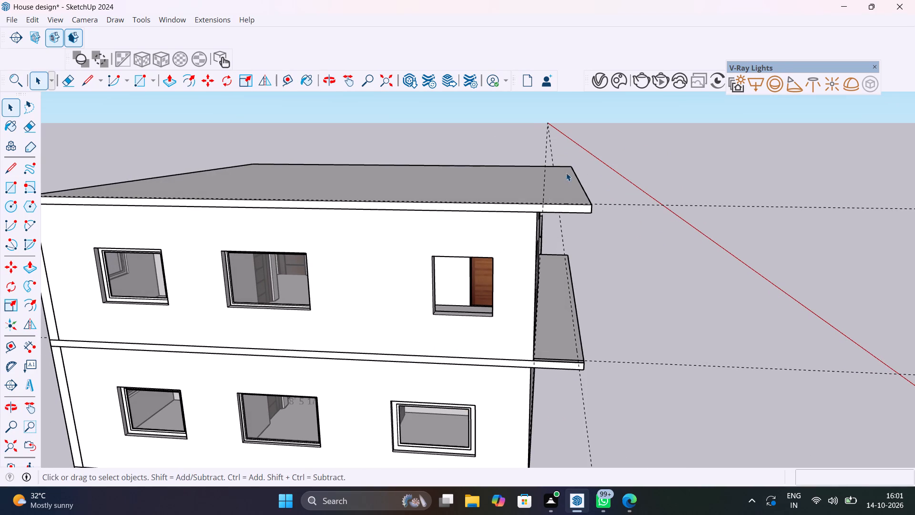
scroll(568, 170, "up", 10)
scroll(535, 262, "down", 5)
middle_click_drag(529, 300, 537, 278)
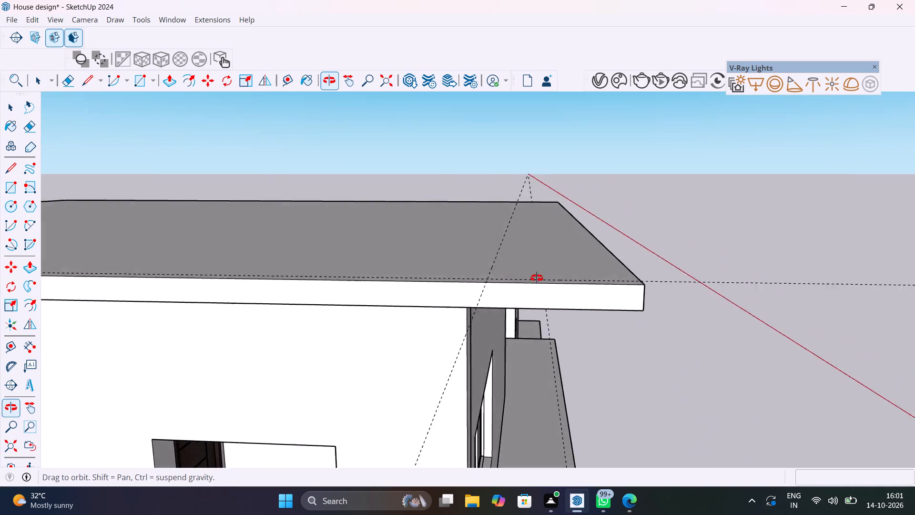
middle_click_drag(537, 278, 579, 201)
scroll(576, 230, "down", 5)
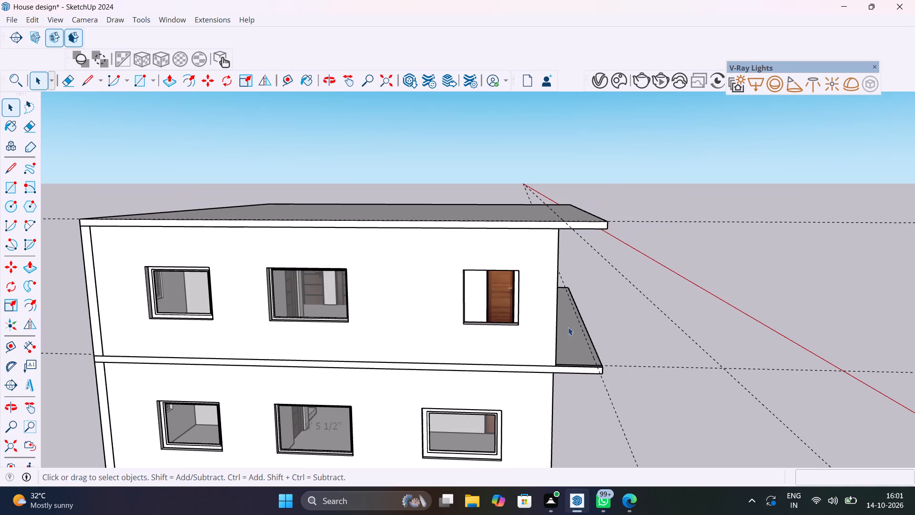
scroll(555, 382, "up", 5)
middle_click_drag(558, 375, 544, 308)
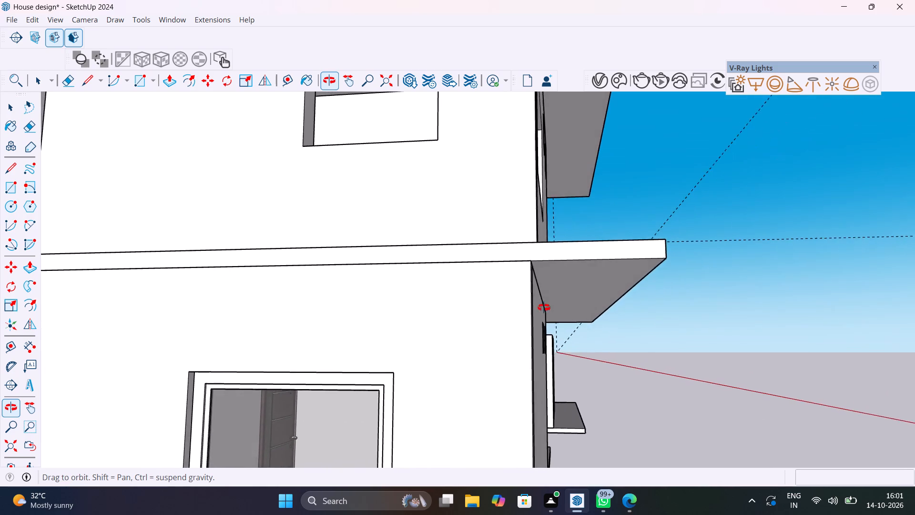
middle_click_drag(544, 308, 538, 341)
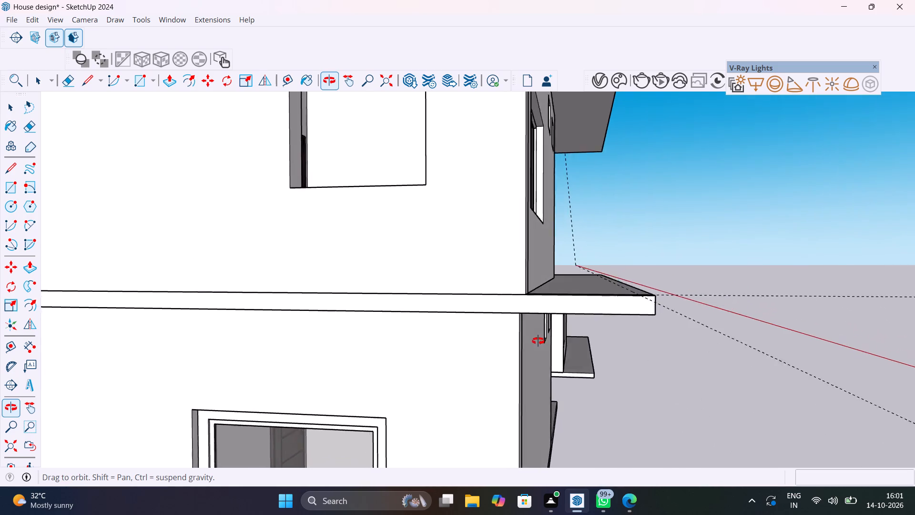
middle_click_drag(538, 341, 631, 295)
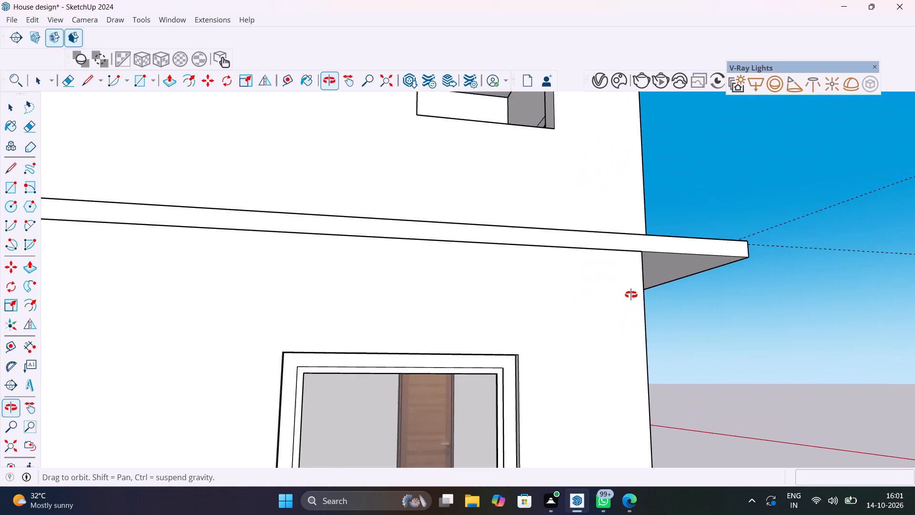
middle_click_drag(631, 295, 597, 343)
scroll(597, 343, "down", 15)
middle_click_drag(596, 343, 596, 342)
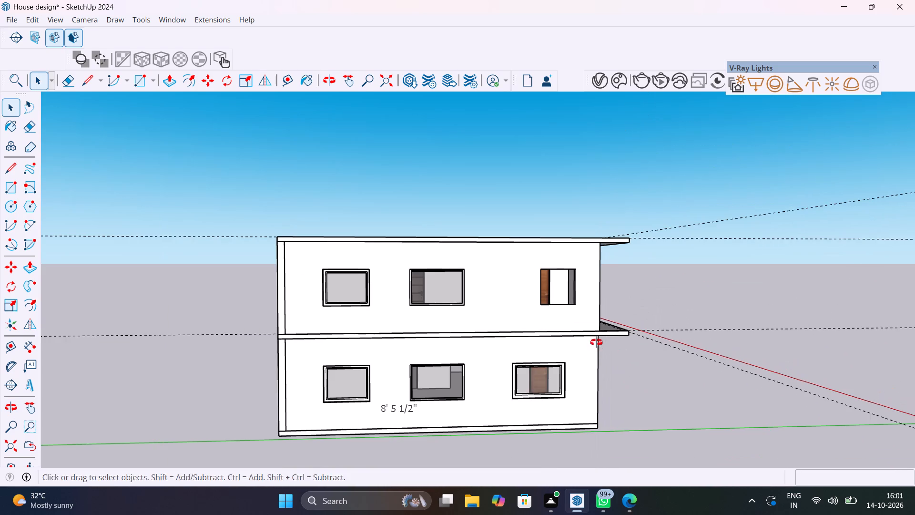
middle_click_drag(596, 342, 533, 388)
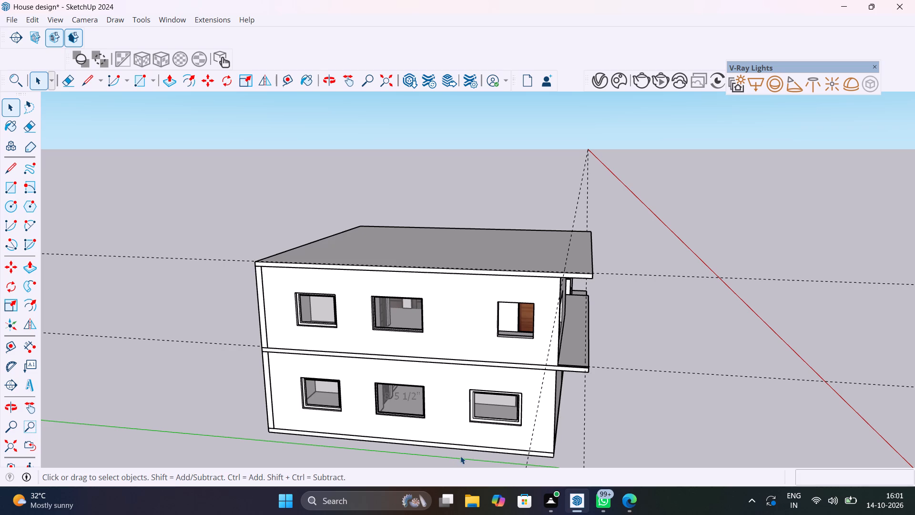
scroll(578, 371, "up", 10)
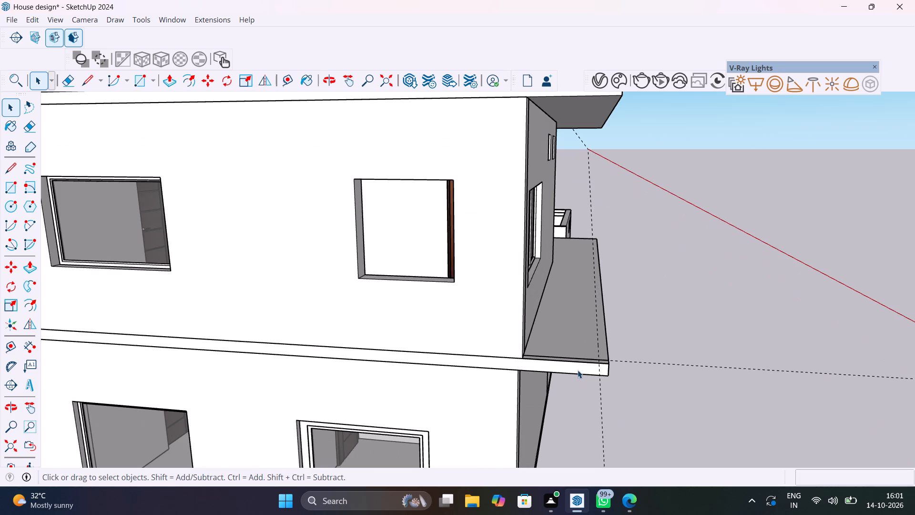
middle_click_drag(555, 341, 565, 282)
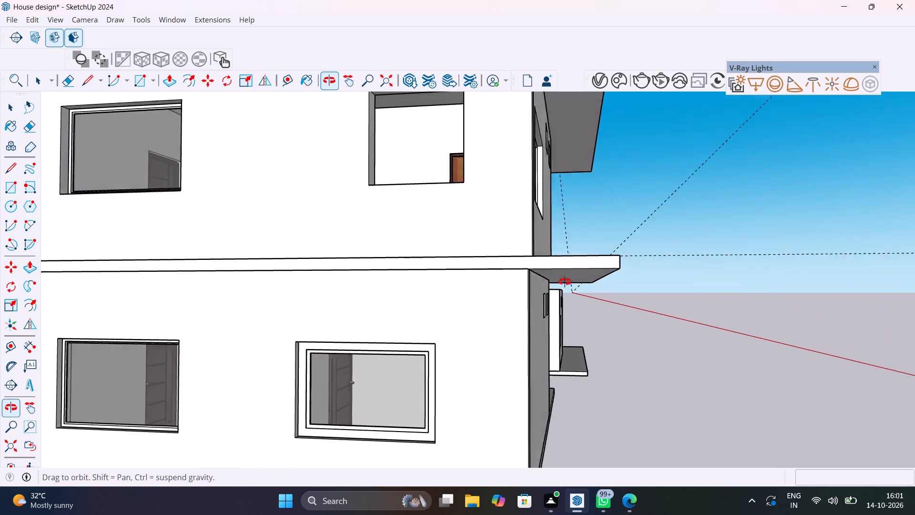
middle_click_drag(565, 282, 503, 425)
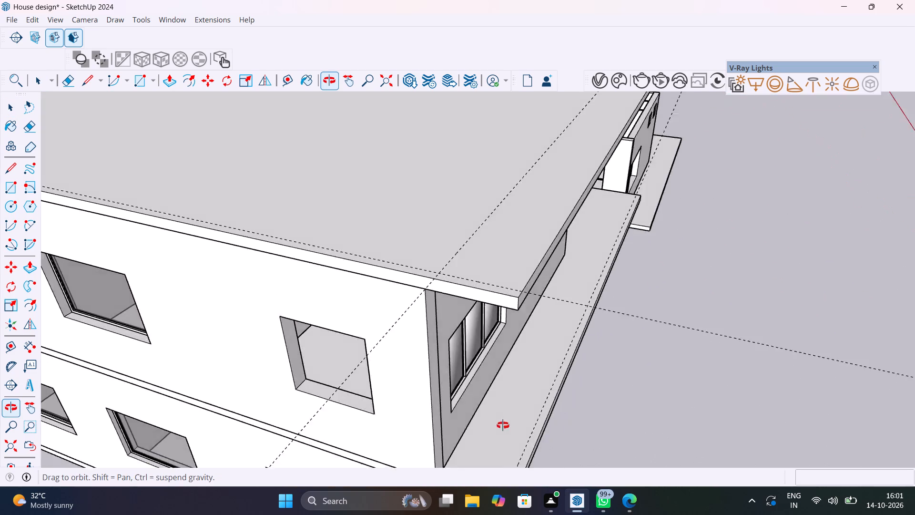
middle_click_drag(503, 425, 559, 366)
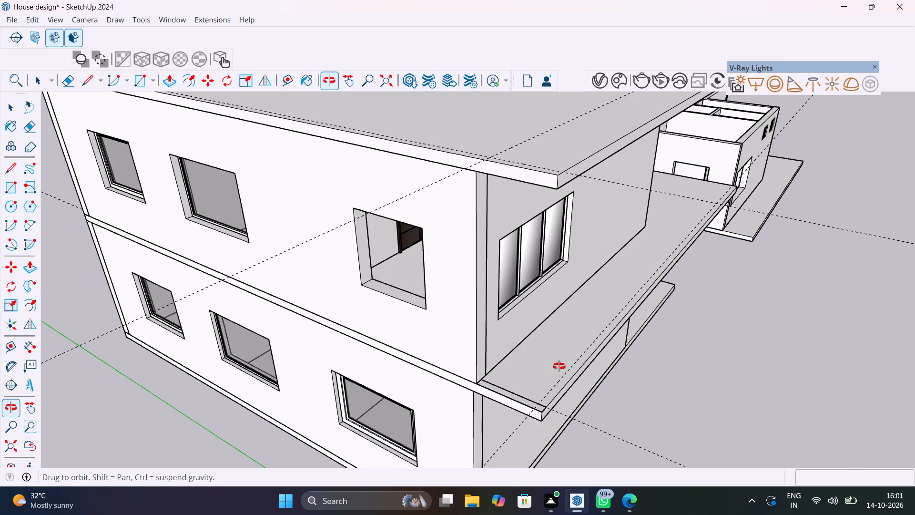
middle_click_drag(559, 366, 616, 399)
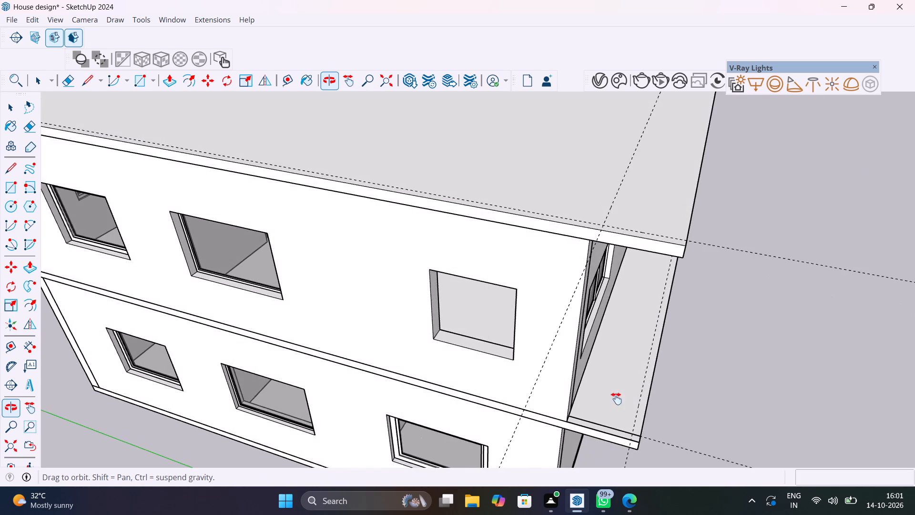
middle_click_drag(616, 399, 519, 393)
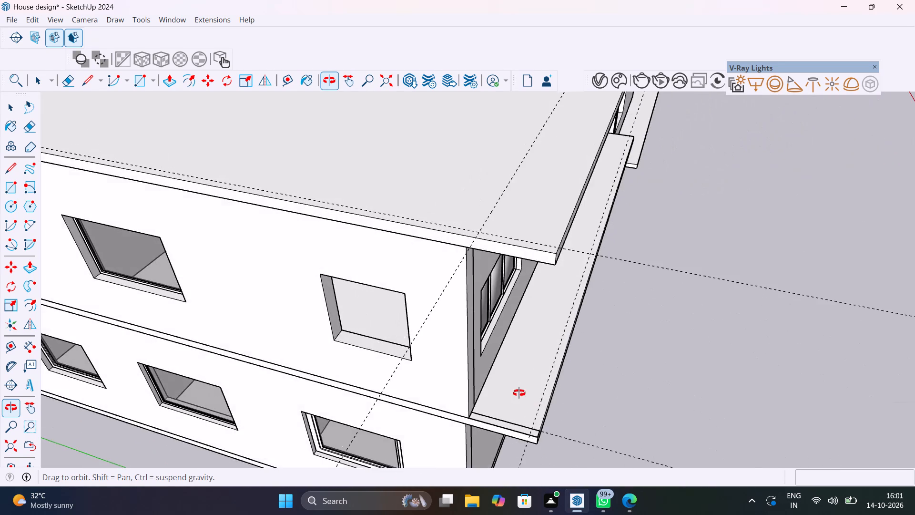
middle_click_drag(519, 393, 553, 391)
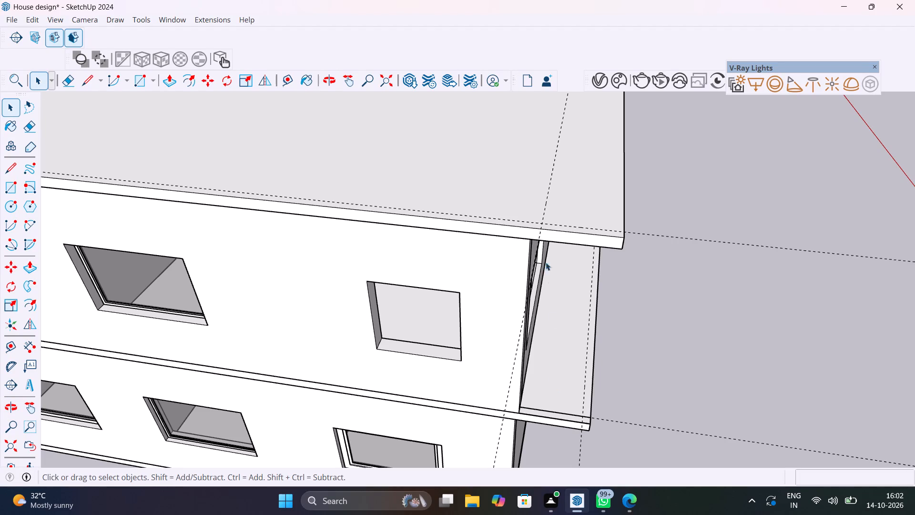
Place a guide on the roof slab 3' 4 7/8" in from its front overhang edge, in line with the wall corner below.
scroll(540, 247, "up", 11)
scroll(540, 247, "down", 6)
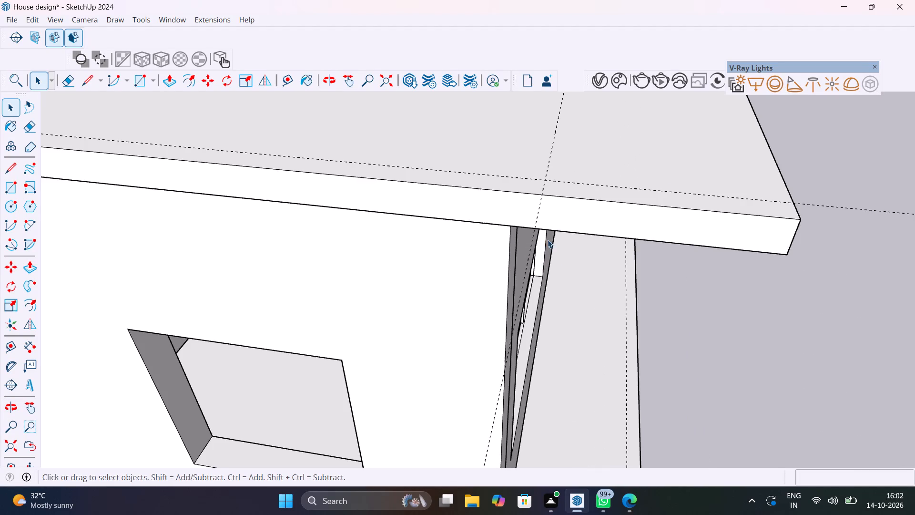
middle_click_drag(558, 225, 586, 264)
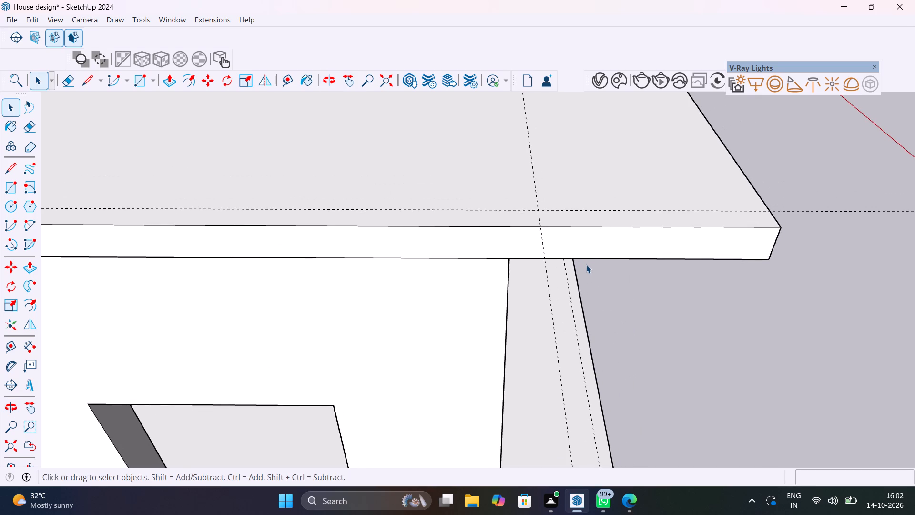
key("t")
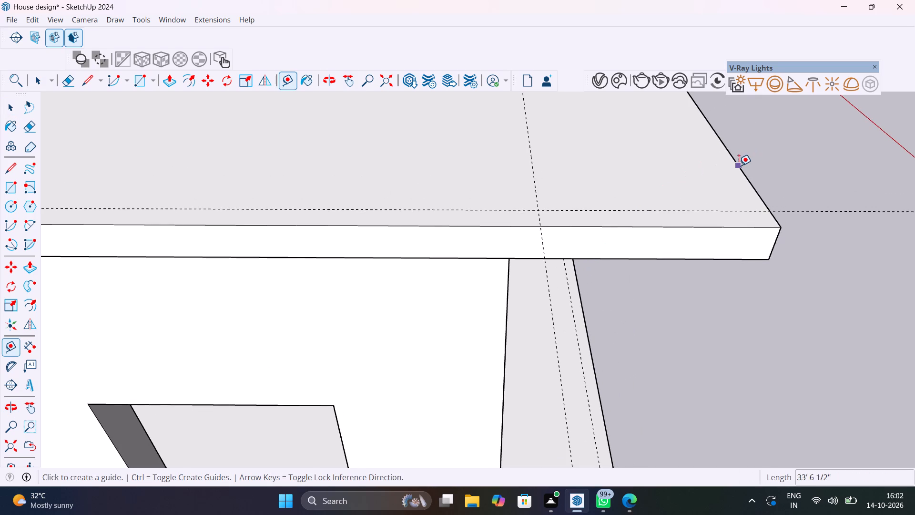
left_click(739, 165)
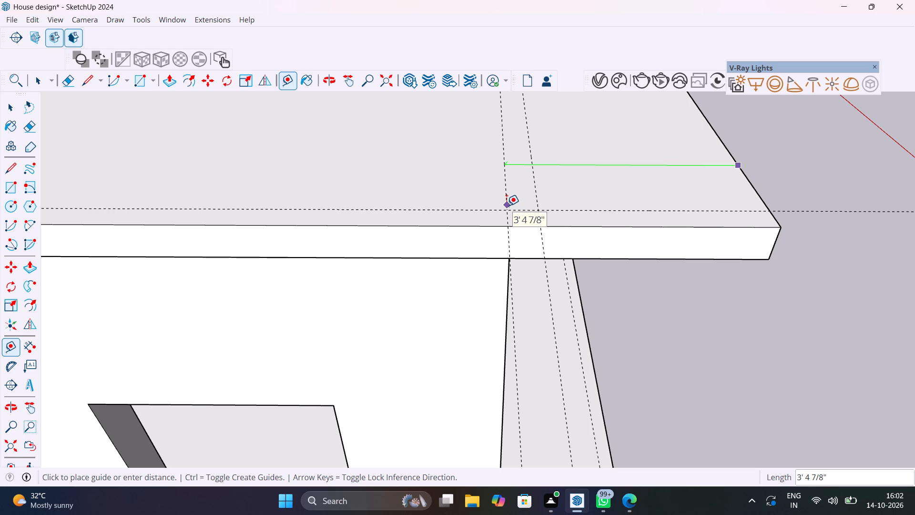
left_click(507, 206)
Inside the roof slab group, draw a 3' 4 7/8" by 4 1/2" rectangle at the front corner along the side edge.
scroll(567, 259, "down", 8)
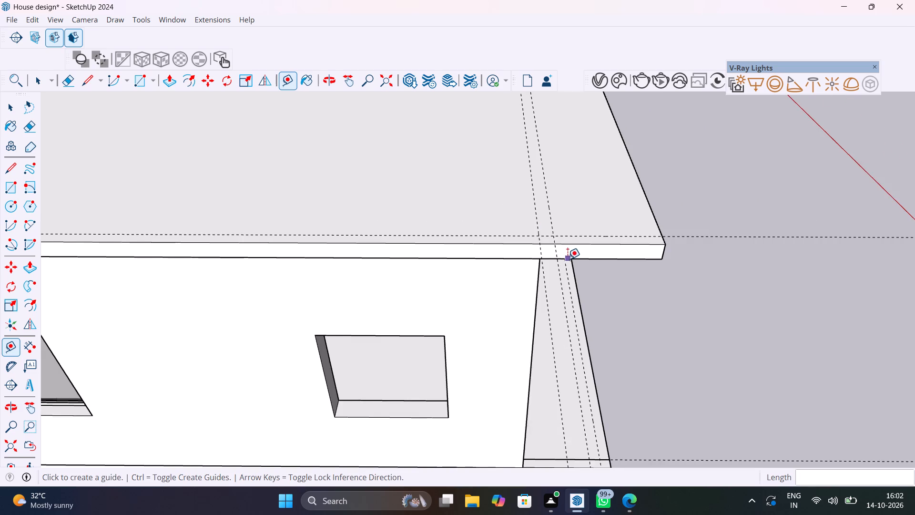
middle_click_drag(568, 259, 419, 285)
key("space")
type("R")
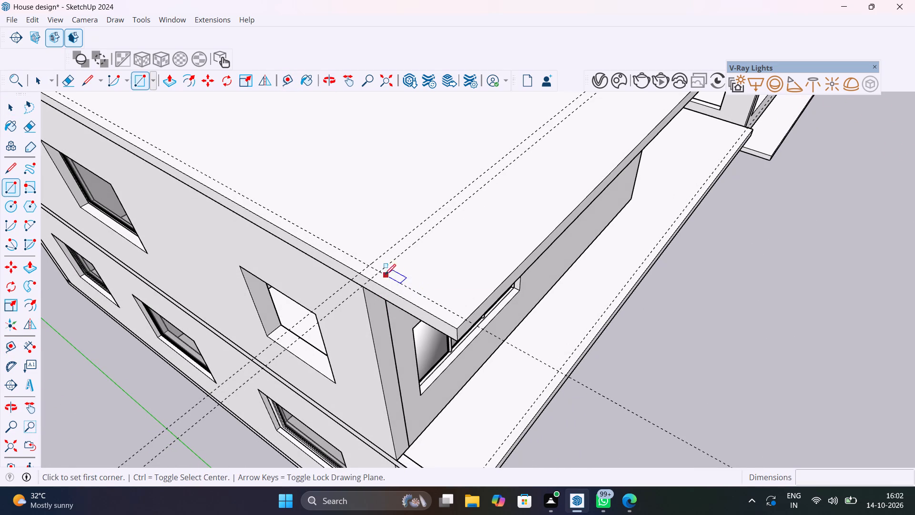
key("space")
double_click(456, 296)
scroll(392, 284, "up", 4)
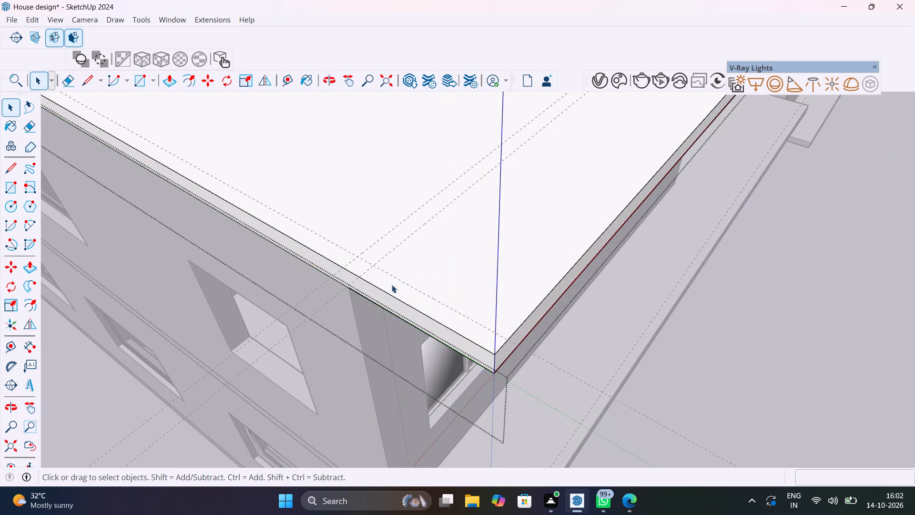
scroll(392, 286, "up", 1)
middle_click_drag(392, 286, 347, 315)
key("r")
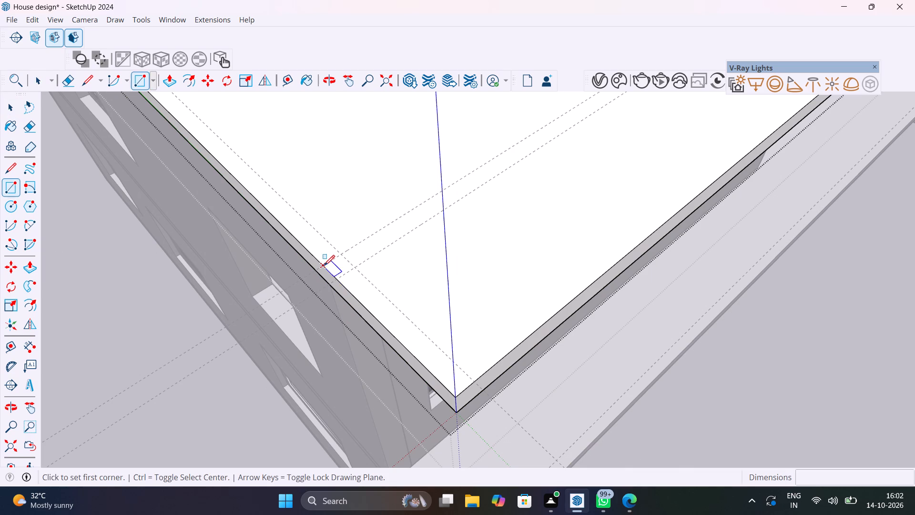
left_click(323, 263)
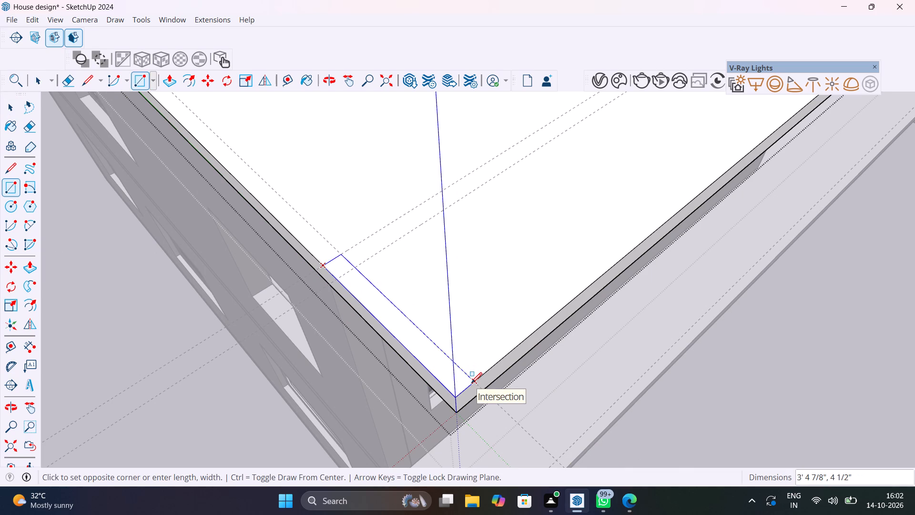
left_click(471, 383)
Push the corner rectangle 6" through the roof slab to cut the notch, and leave the slab group.
key("p")
left_click(440, 356)
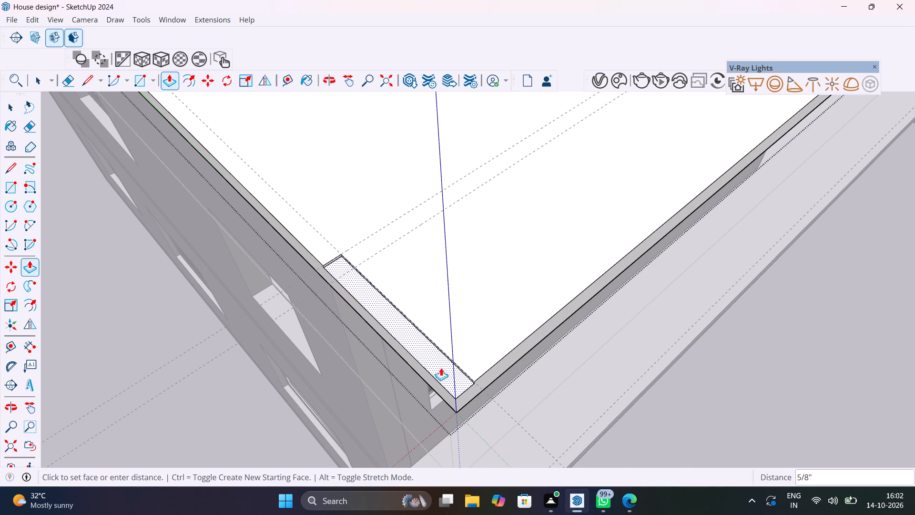
left_click(447, 393)
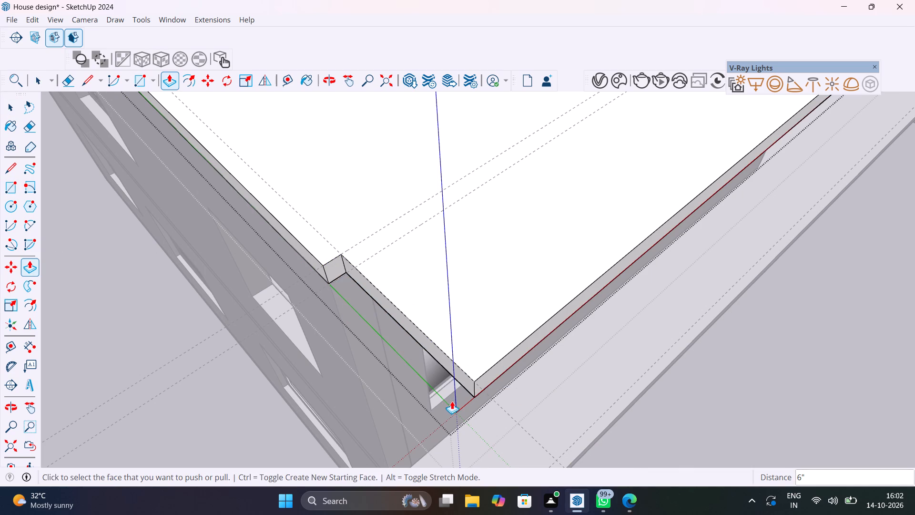
middle_click_drag(452, 398, 489, 352)
key("space")
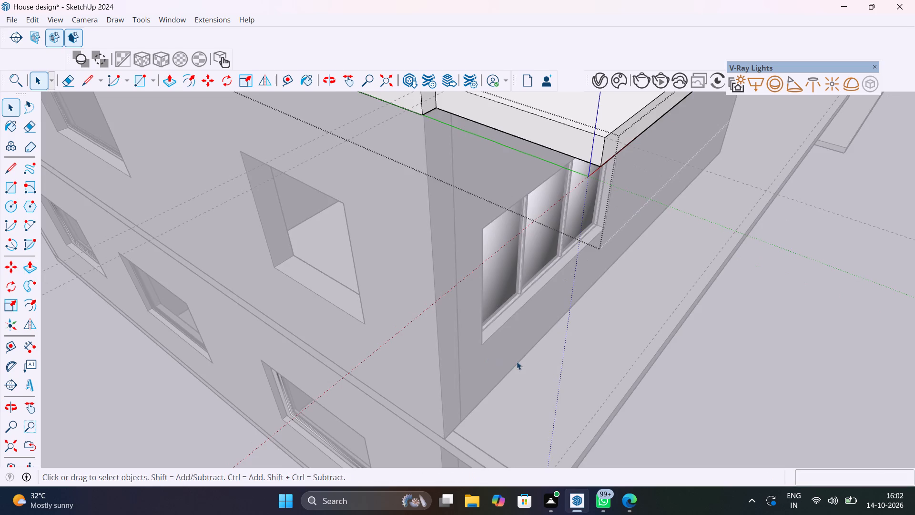
scroll(517, 361, "down", 7)
left_click(663, 382)
Raise the 4.5" strip at the upper-floor slab's side edge 10' 6" through the notch to the roof slab's top.
middle_click_drag(555, 417, 471, 439)
scroll(442, 419, "up", 4)
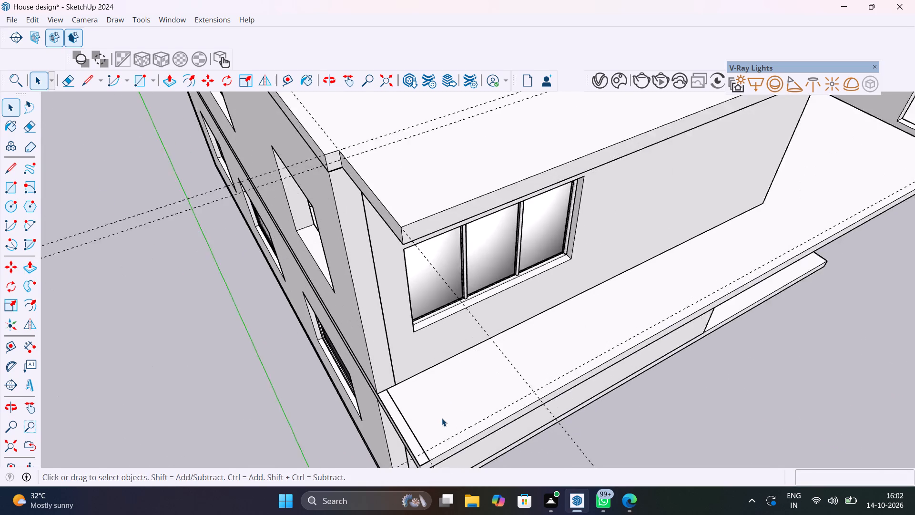
scroll(442, 418, "up", 4)
triple_click(390, 433)
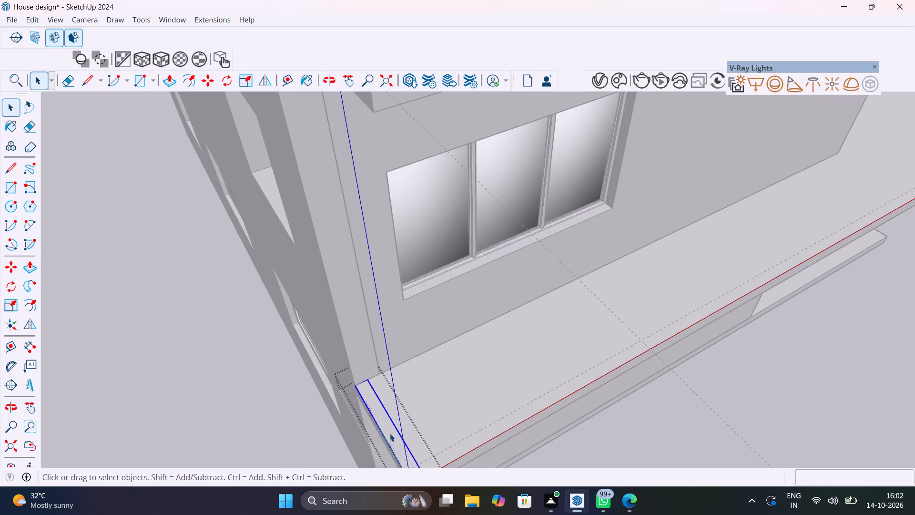
key("p")
left_click(390, 433)
scroll(381, 403, "down", 14)
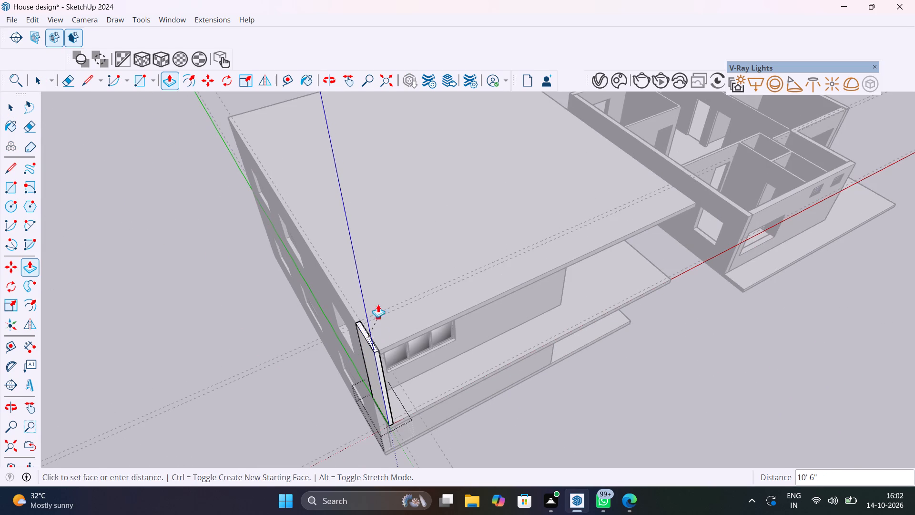
left_click(375, 288)
Extend the strip wall about 7' 1" further above the roof slab, leave its group and check it from the side and front.
scroll(373, 336, "up", 7)
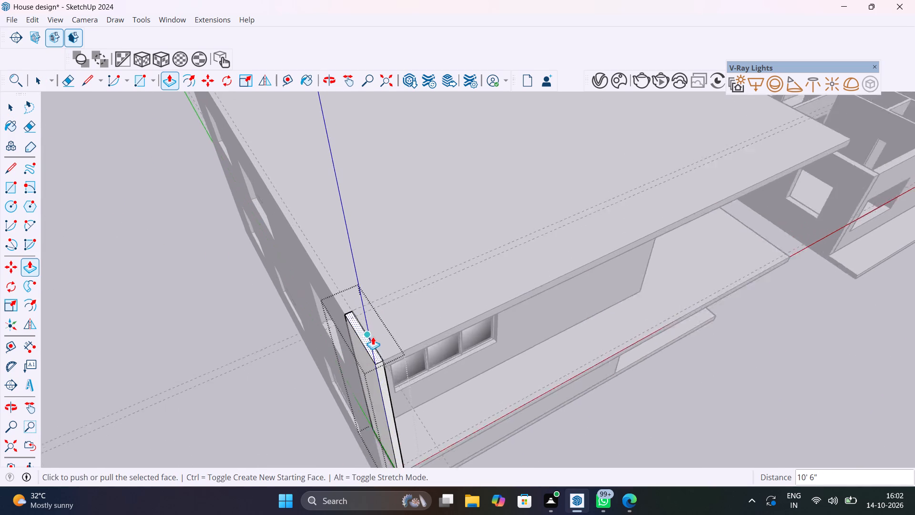
scroll(373, 337, "up", 3)
left_click(368, 351)
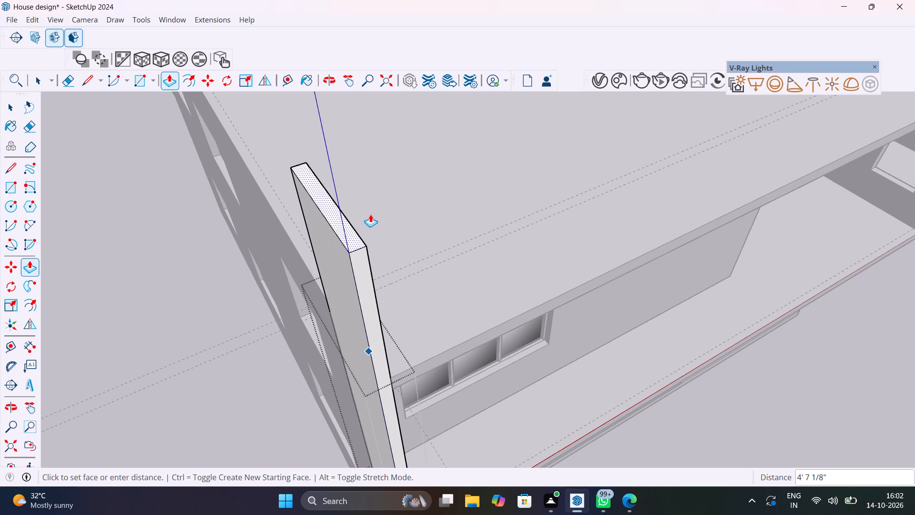
scroll(369, 135, "down", 8)
left_click(381, 125)
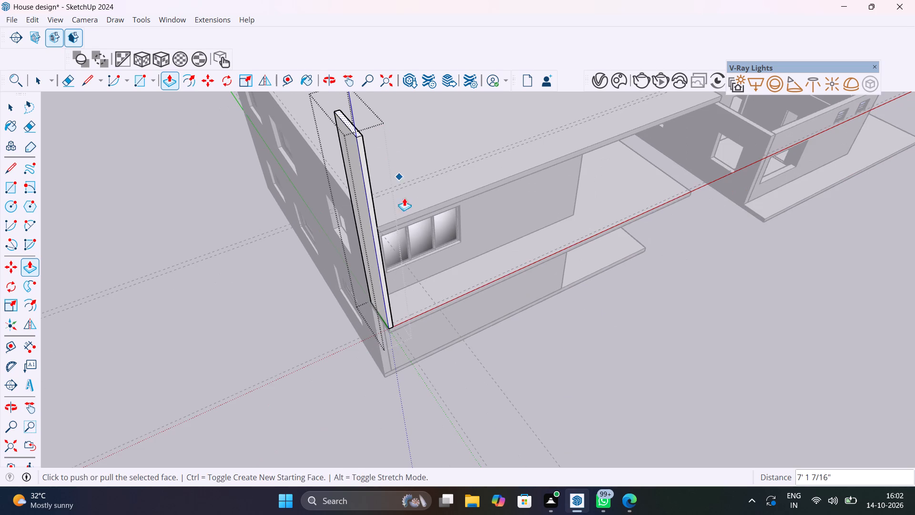
key("space")
left_click(554, 337)
middle_click_drag(461, 305, 588, 277)
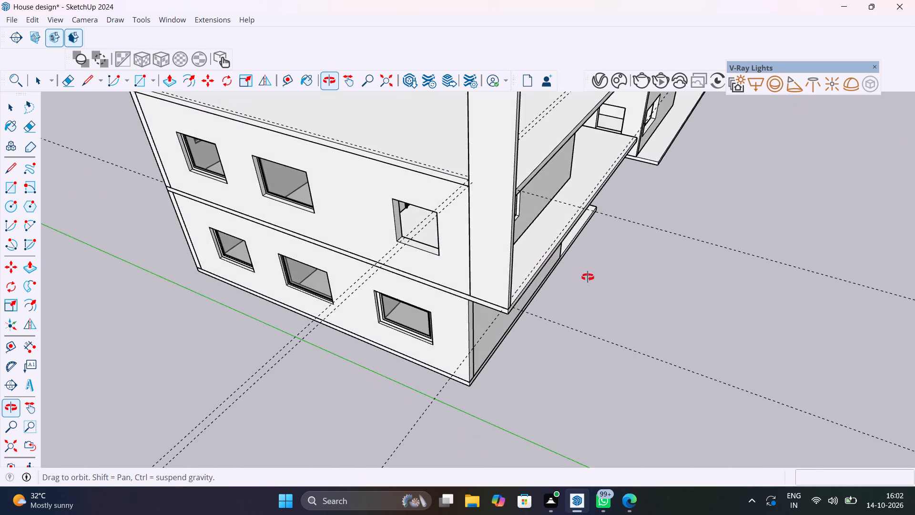
middle_click_drag(588, 277, 324, 303)
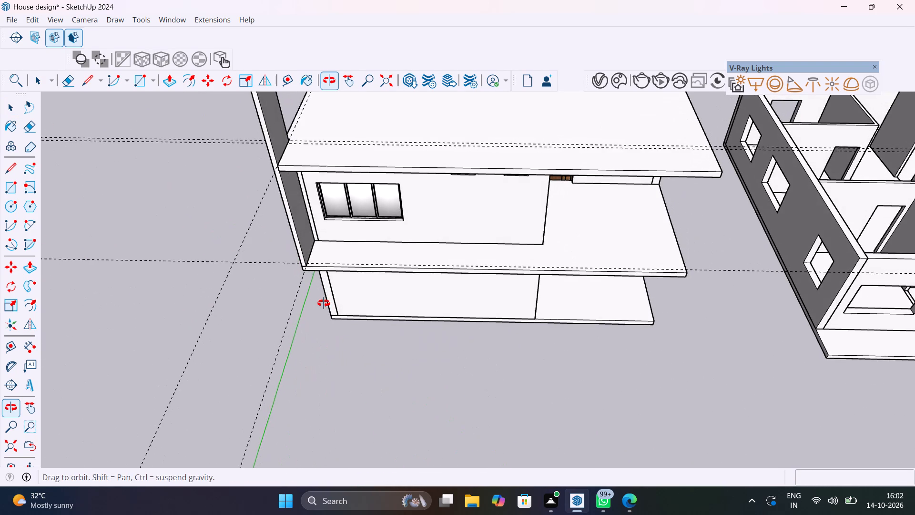
middle_click_drag(324, 303, 379, 392)
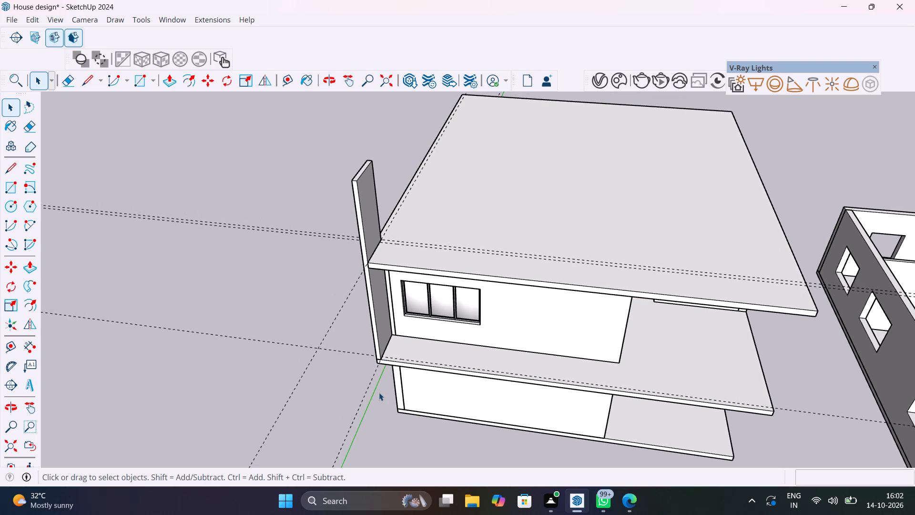